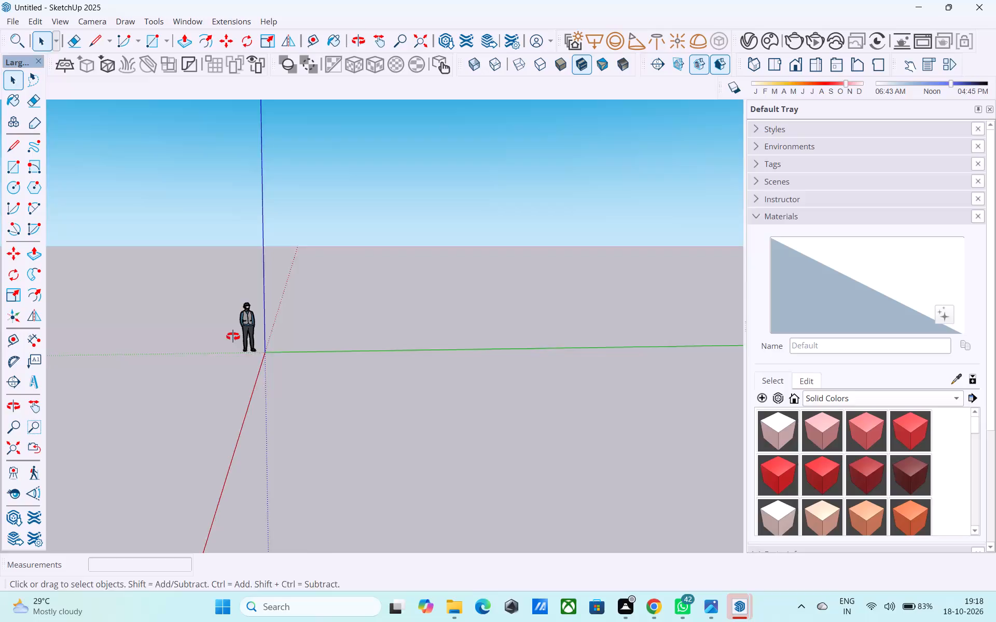
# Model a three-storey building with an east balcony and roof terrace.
# Draw a 20' by 20' rectangle on the ground plane near the origin.
pyautogui.click(155, 38)
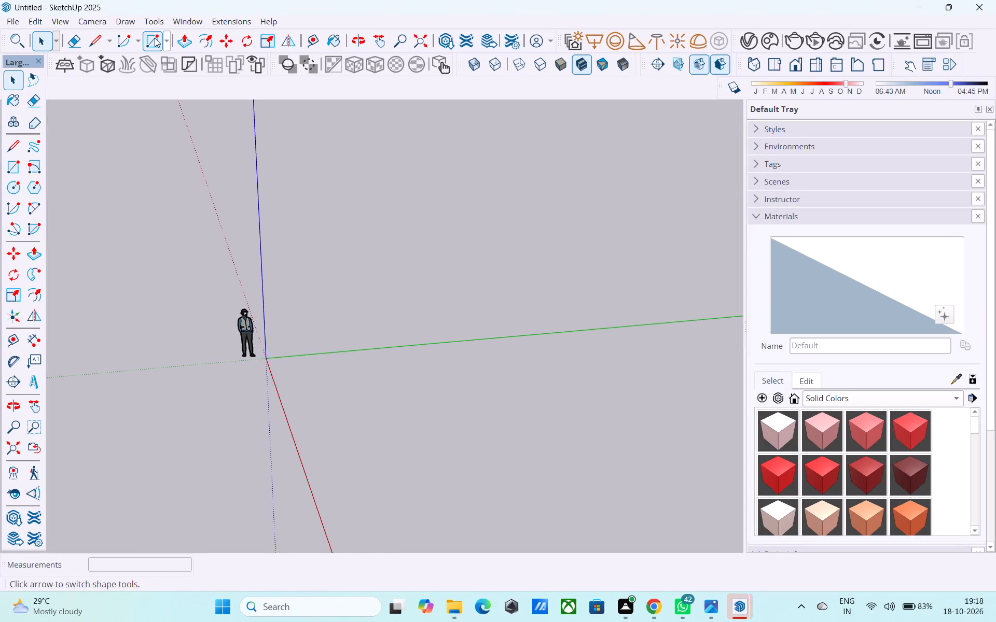
pyautogui.scroll(-4, 316, 241)
pyautogui.moveTo(345, 337); pyautogui.dragTo(308, 332, button='middle')
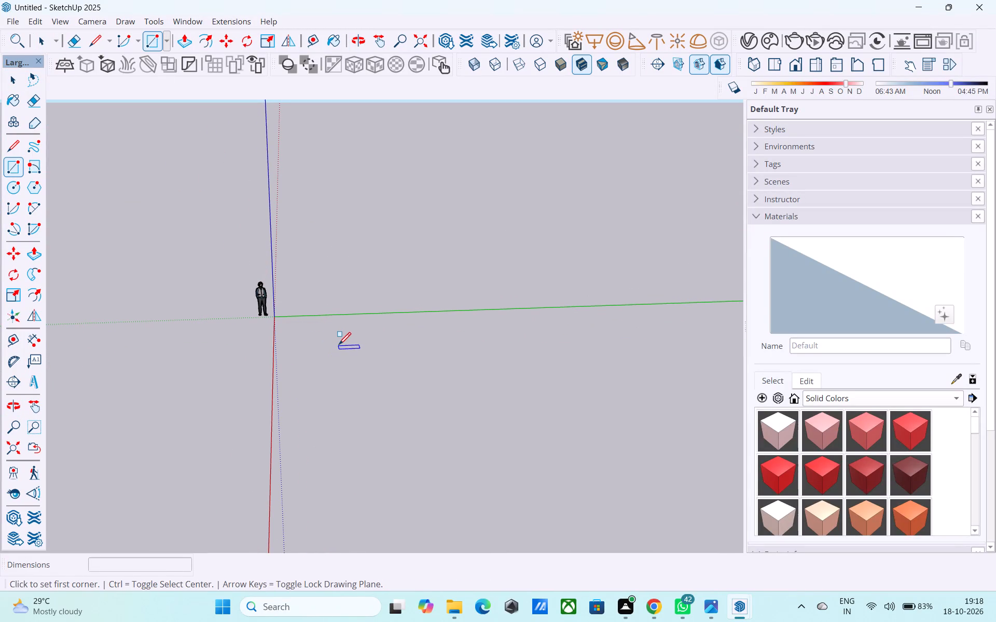
pyautogui.click(339, 346)
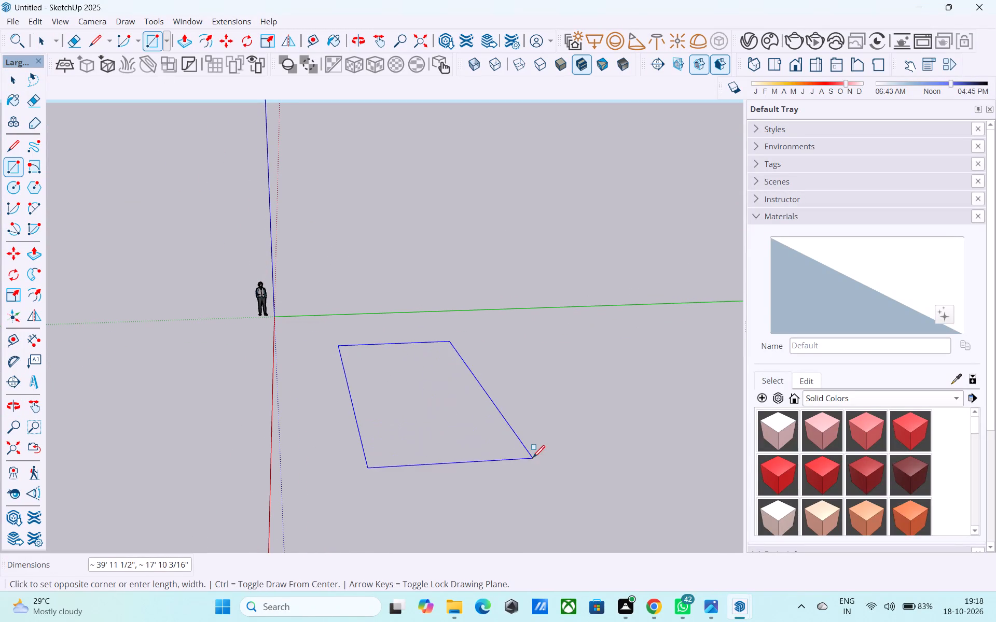
pyautogui.scroll(-4, 547, 467)
pyautogui.moveTo(447, 408); pyautogui.dragTo(464, 520, button='middle')
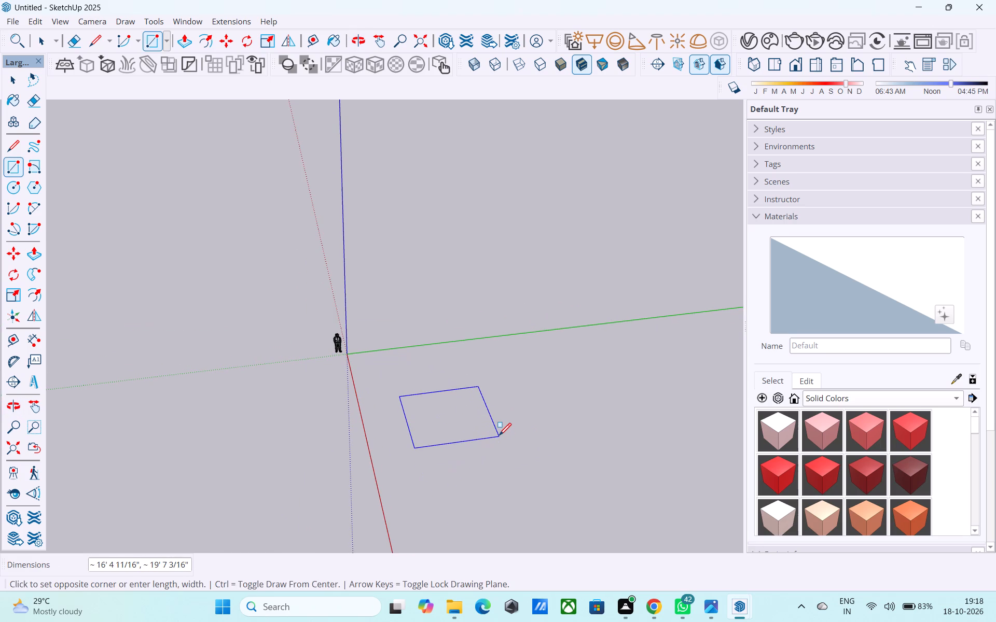
pyautogui.scroll(5, 499, 436)
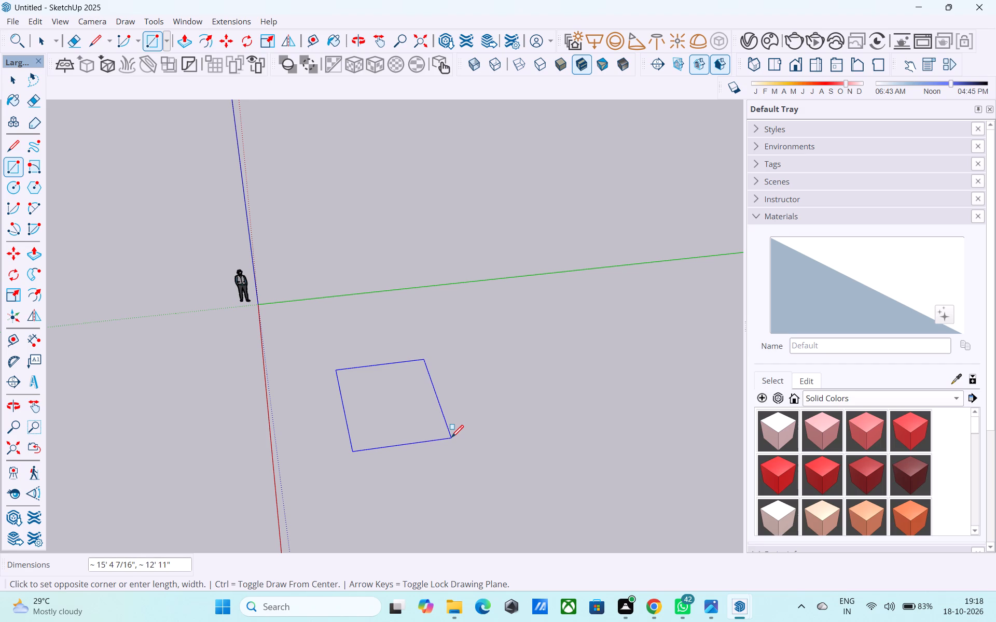
pyautogui.write("20',20'")
pyautogui.press('Return')
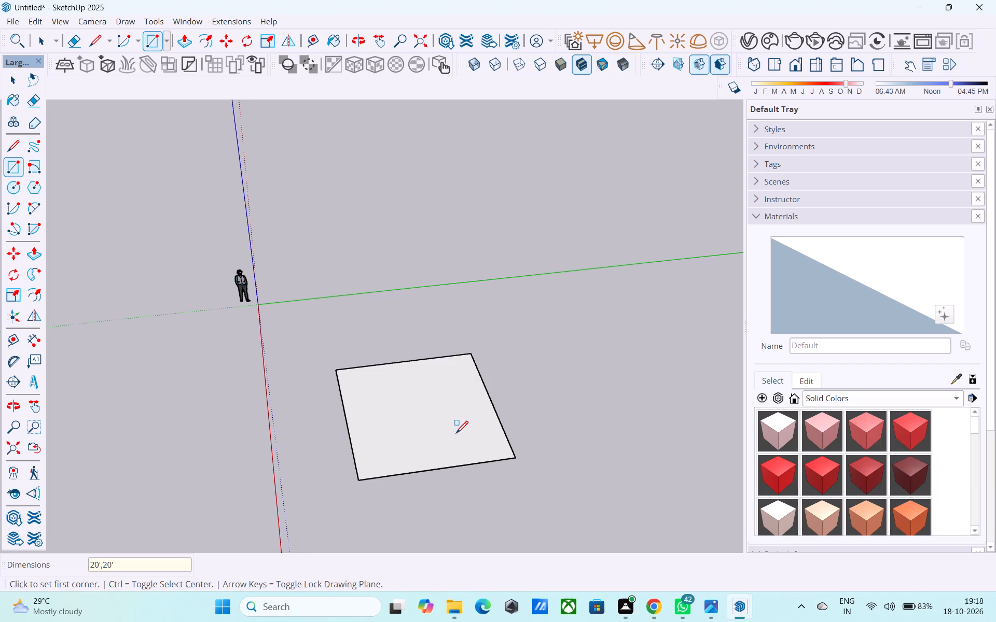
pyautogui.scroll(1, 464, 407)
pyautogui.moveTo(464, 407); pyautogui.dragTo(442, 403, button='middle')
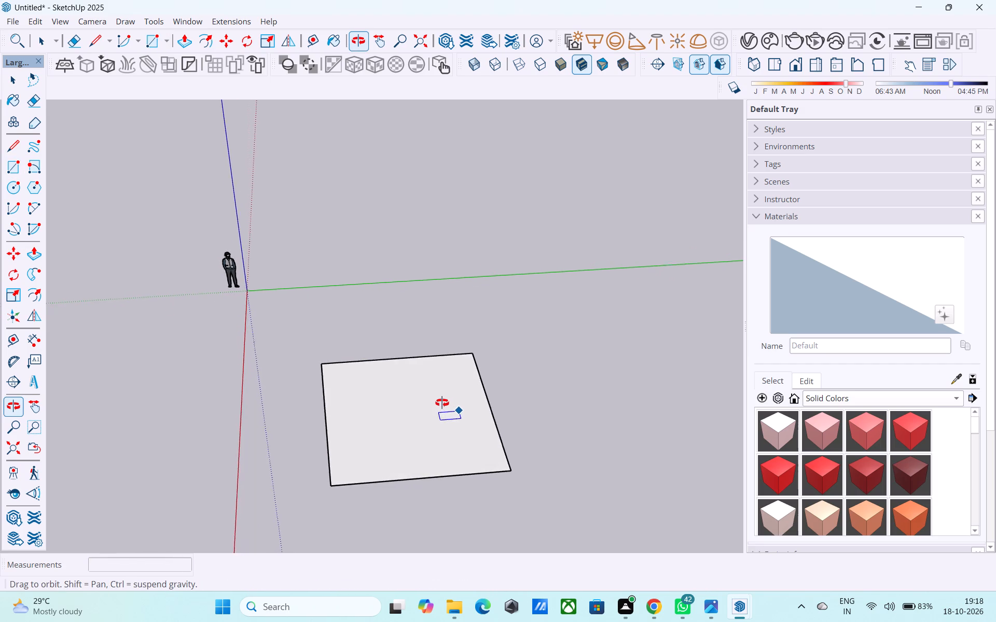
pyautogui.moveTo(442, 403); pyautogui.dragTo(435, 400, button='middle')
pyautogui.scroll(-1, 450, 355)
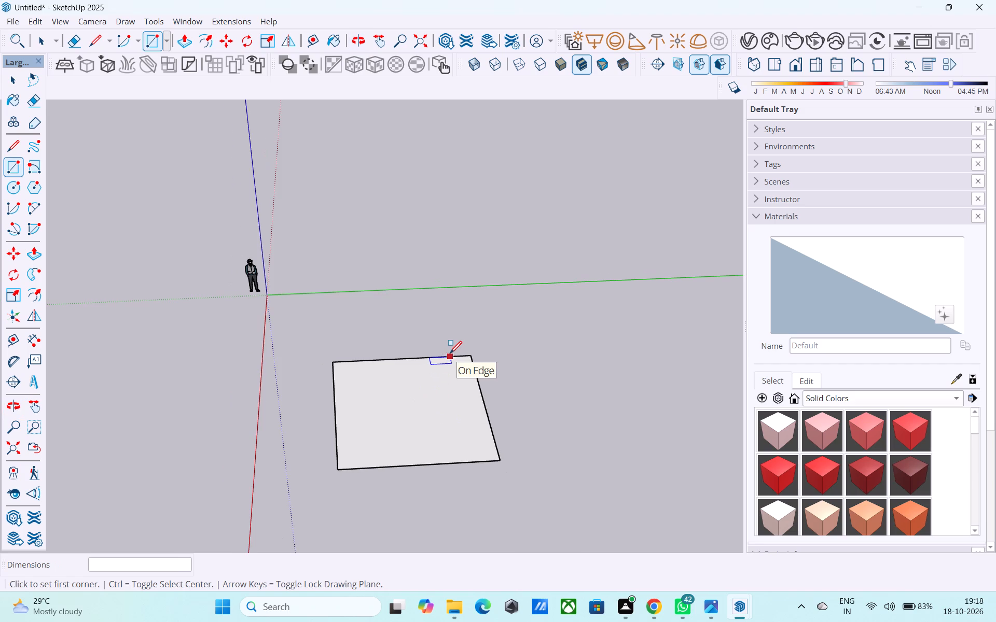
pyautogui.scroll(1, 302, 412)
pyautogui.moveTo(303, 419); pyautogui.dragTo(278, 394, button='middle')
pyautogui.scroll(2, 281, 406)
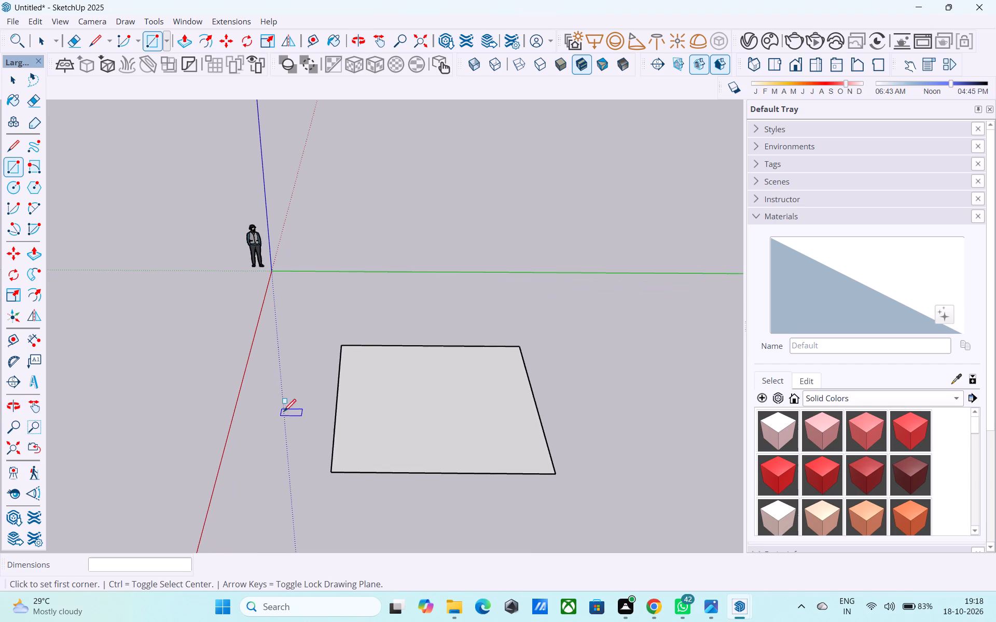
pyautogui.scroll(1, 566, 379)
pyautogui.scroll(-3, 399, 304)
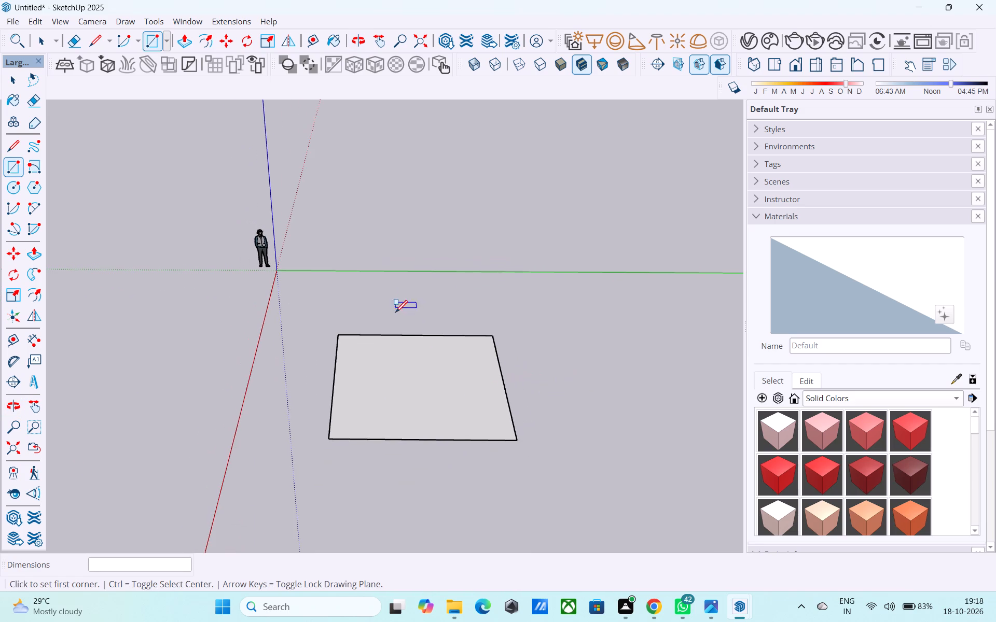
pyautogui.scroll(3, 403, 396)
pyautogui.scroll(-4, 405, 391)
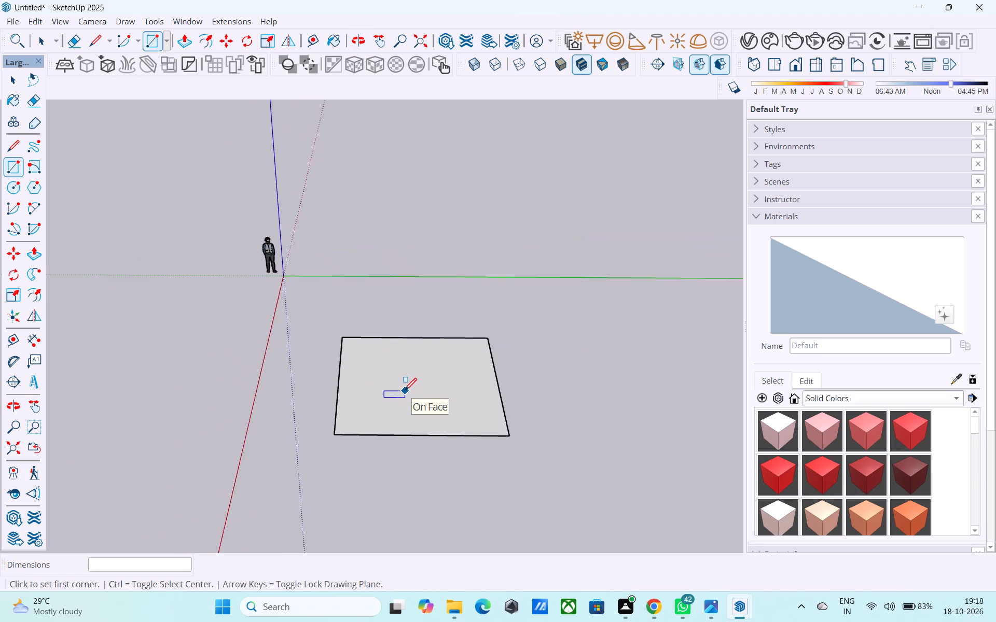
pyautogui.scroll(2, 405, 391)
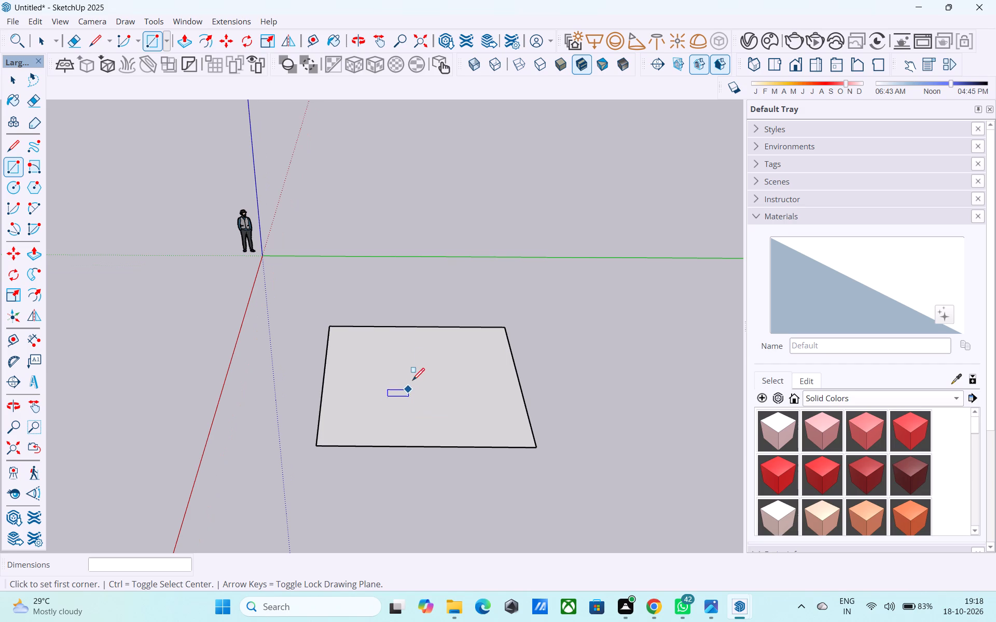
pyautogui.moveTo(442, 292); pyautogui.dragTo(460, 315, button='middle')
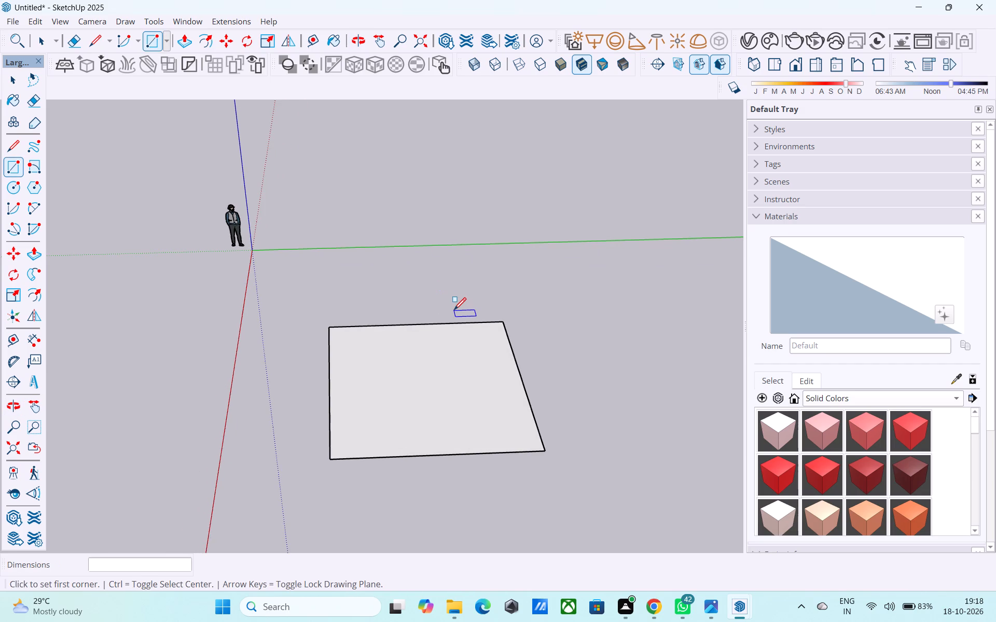
# Offset the square face's outline inward by 9" to form the wall thickness.
pyautogui.press('space')
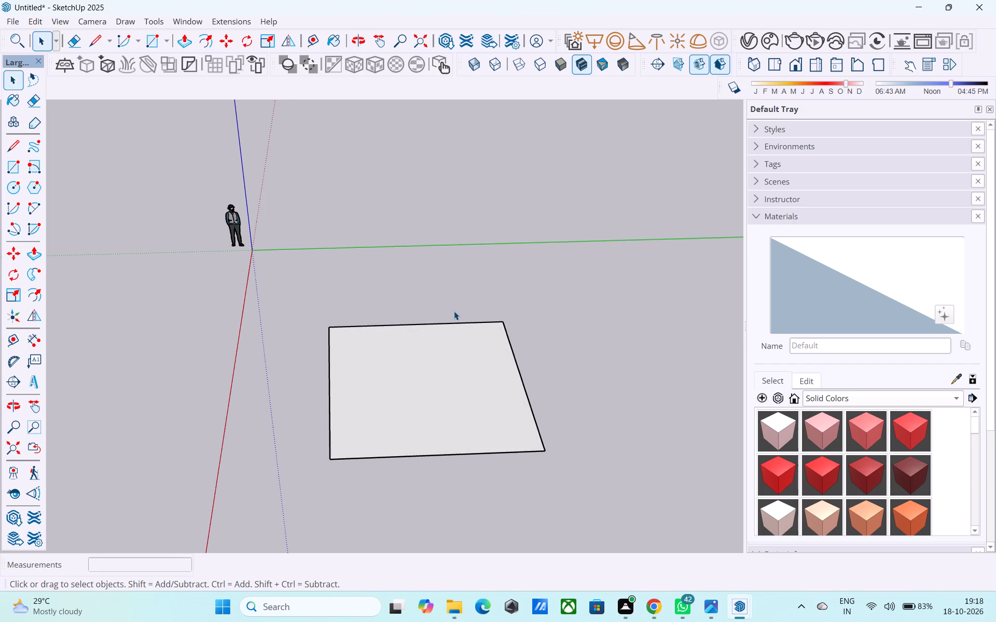
pyautogui.scroll(-3, 404, 367)
pyautogui.moveTo(394, 371); pyautogui.dragTo(347, 519, button='middle')
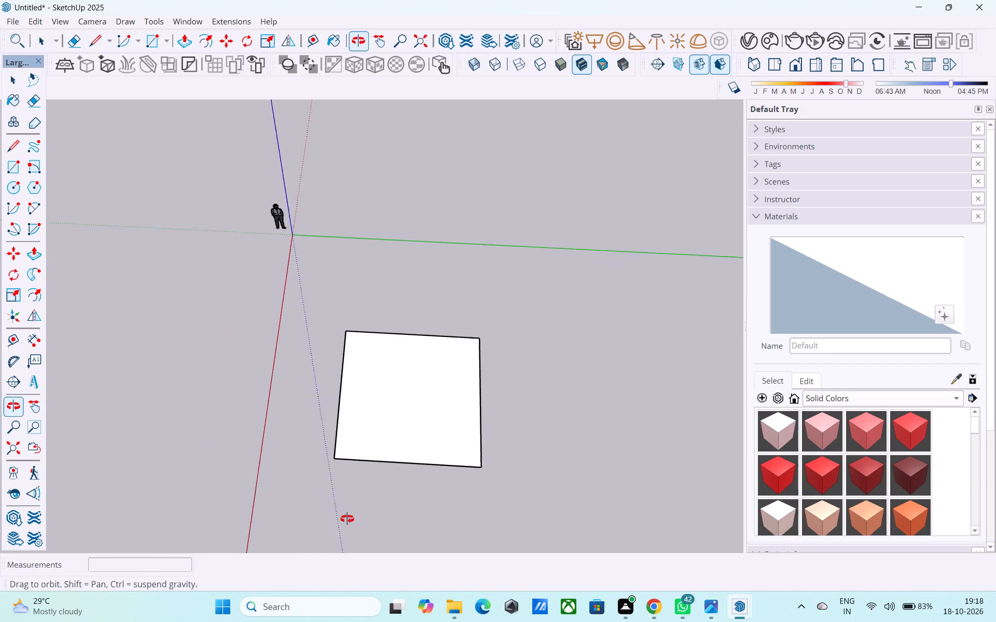
pyautogui.moveTo(347, 519); pyautogui.dragTo(330, 553, button='middle')
pyautogui.moveTo(292, 485); pyautogui.dragTo(412, 460, button='middle')
pyautogui.click(102, 43)
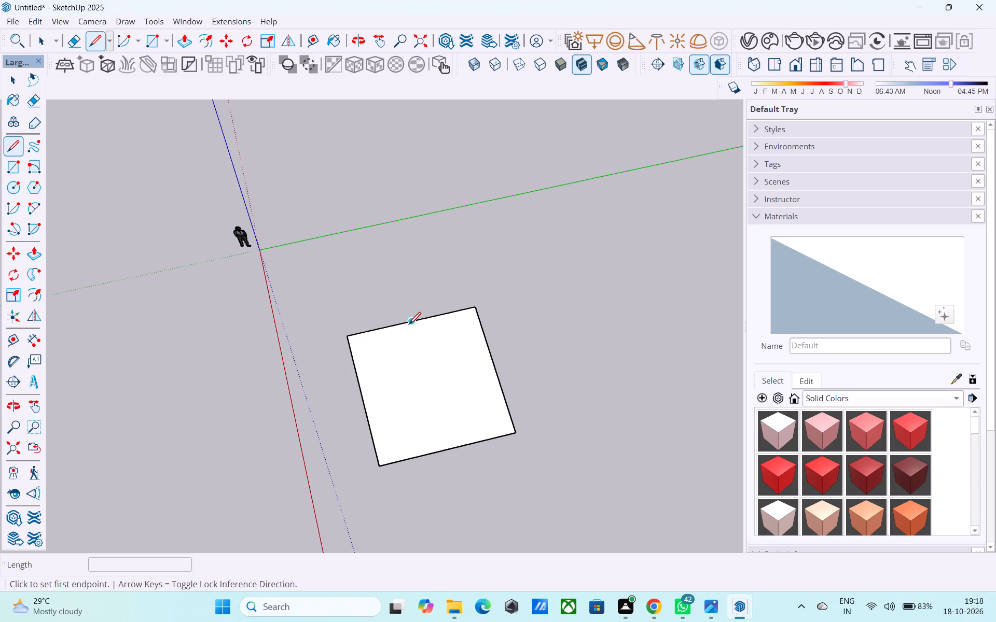
pyautogui.press('space')
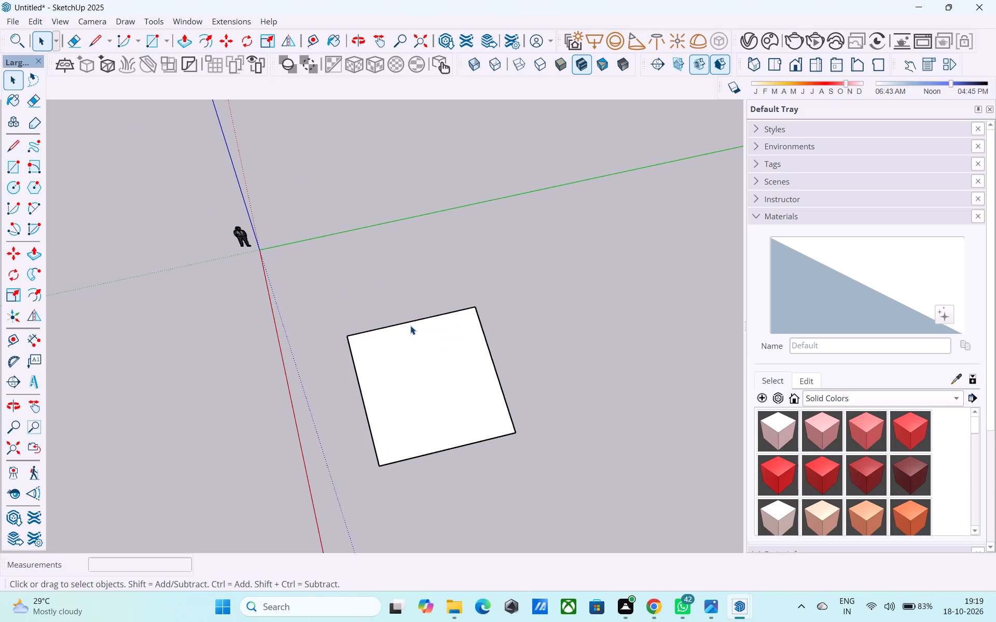
pyautogui.click(411, 339)
pyautogui.press('f')
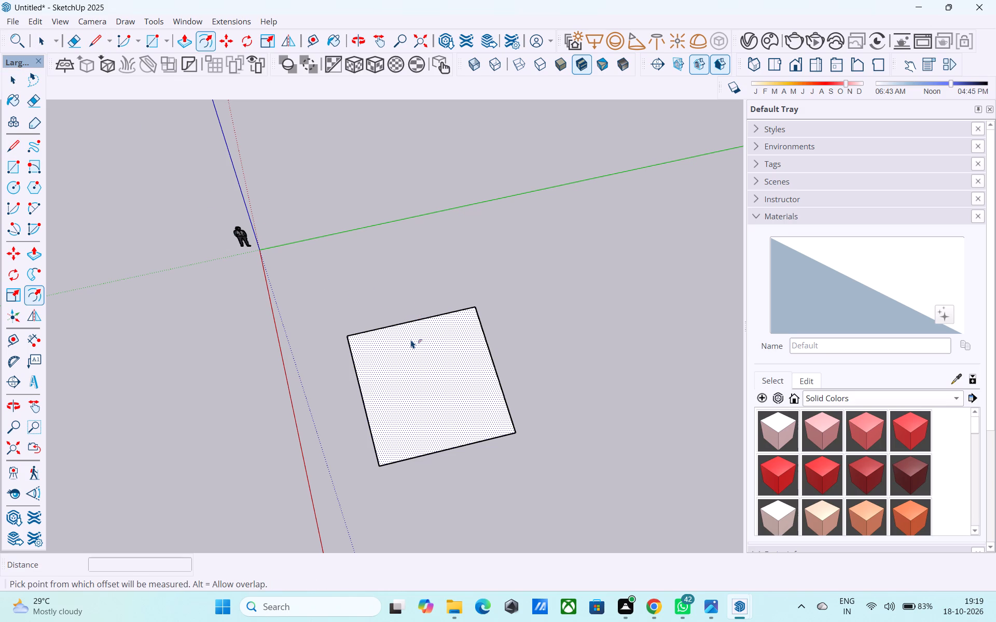
pyautogui.click(411, 340)
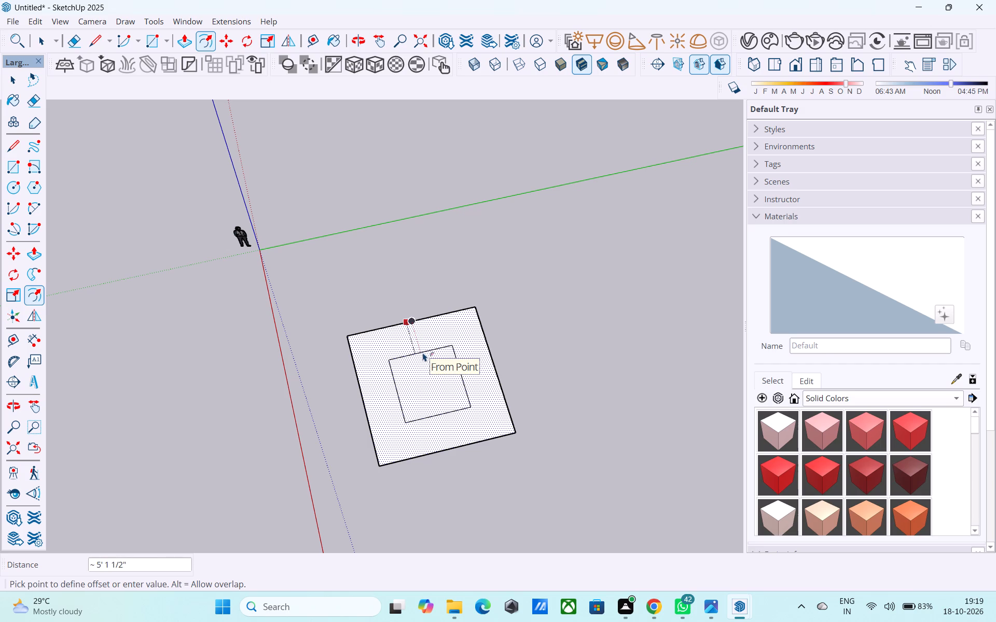
pyautogui.write('9"')
pyautogui.press('Return')
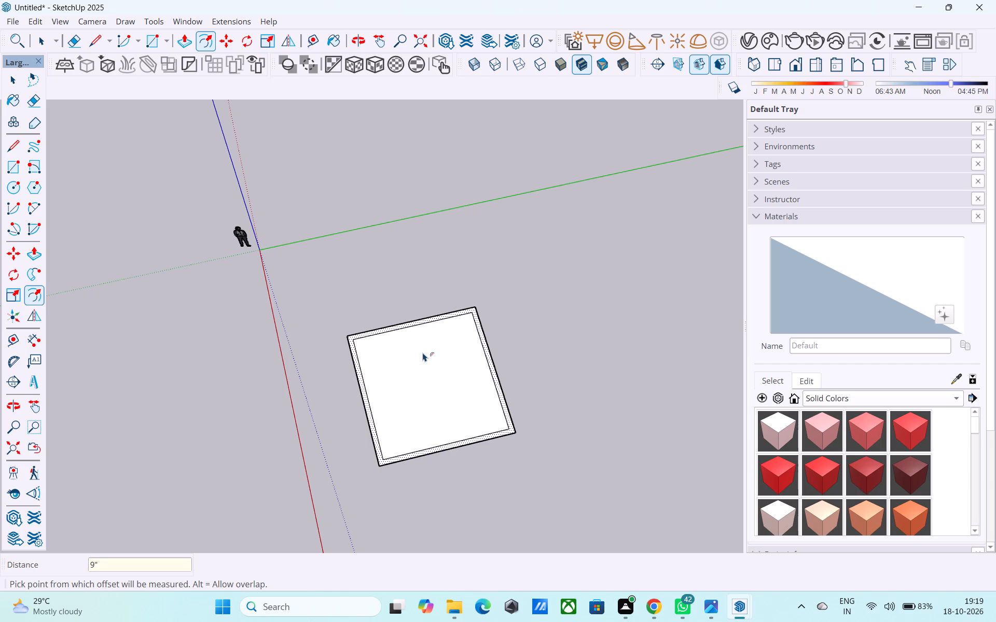
# Push/Pull the narrow border face between the two outlines up 10' to raise the room's walls.
pyautogui.moveTo(440, 337); pyautogui.dragTo(429, 330, button='middle')
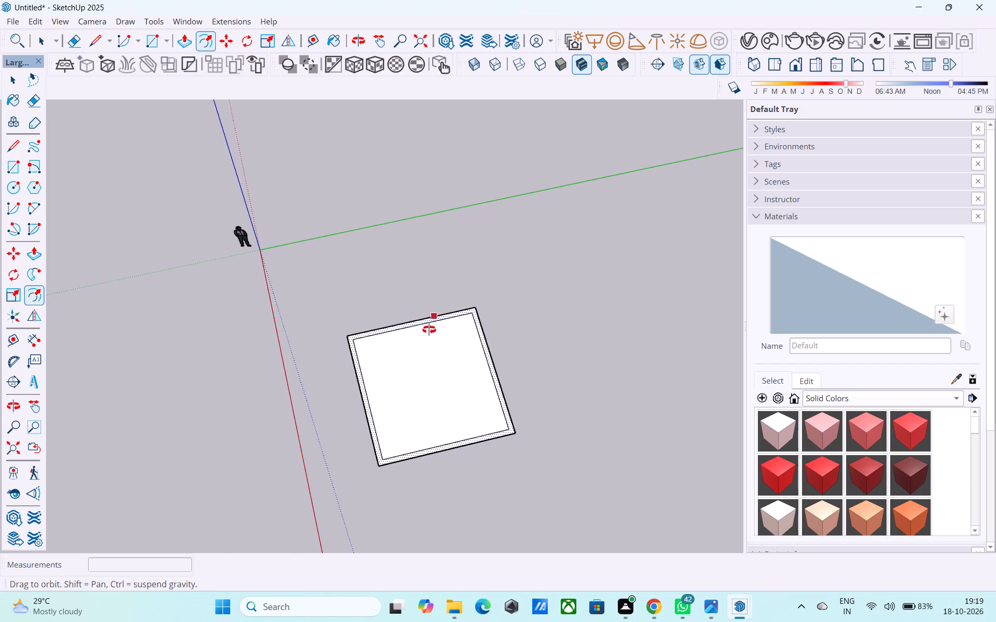
pyautogui.moveTo(429, 330); pyautogui.dragTo(427, 328, button='middle')
pyautogui.press('space')
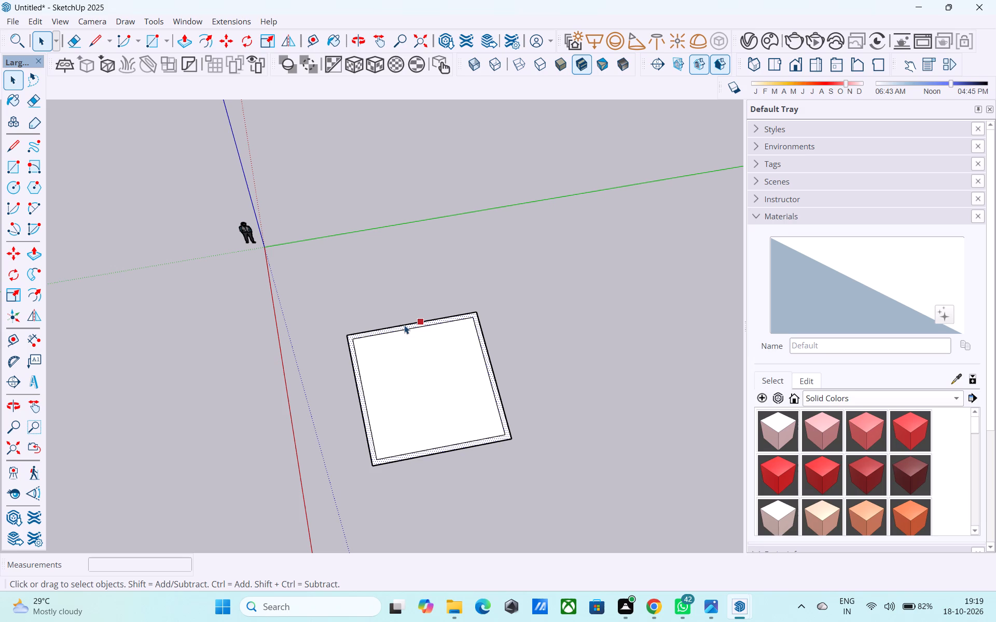
pyautogui.click(354, 374)
pyautogui.click(357, 378)
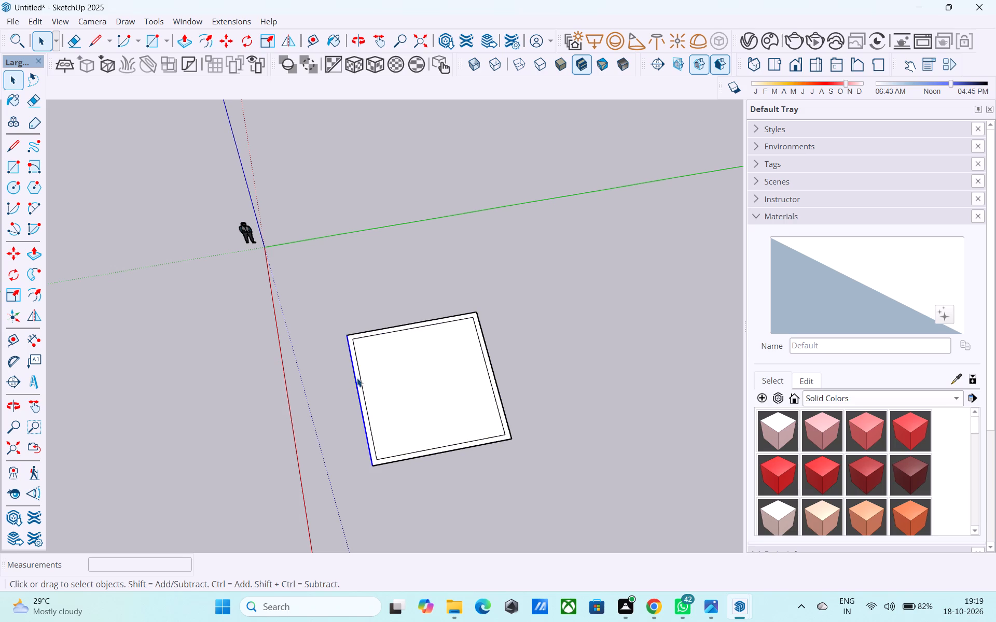
pyautogui.click(359, 380)
pyautogui.click(359, 381)
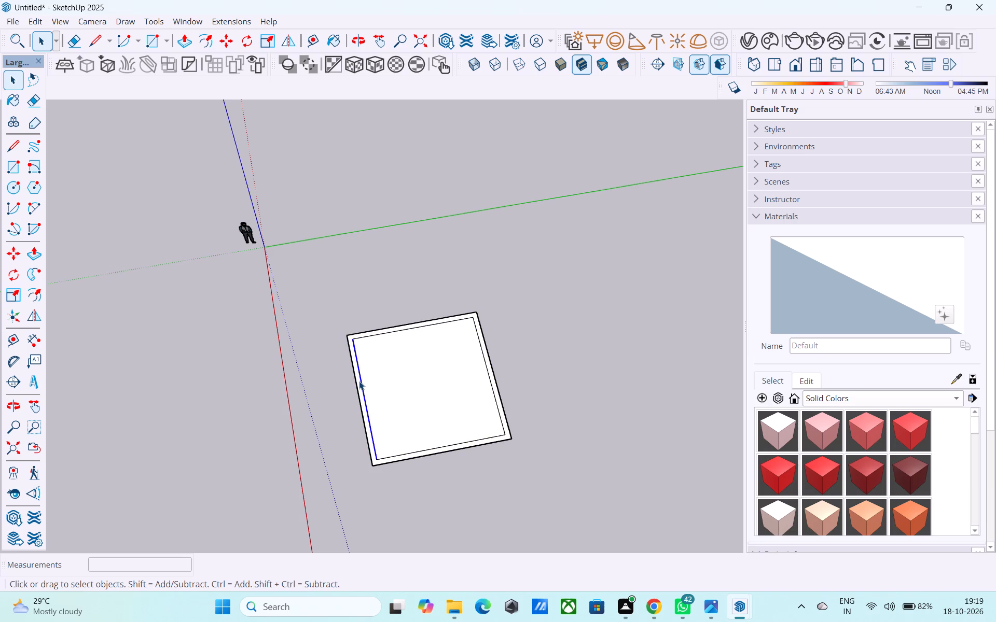
pyautogui.click(357, 383)
pyautogui.scroll(4, 357, 384)
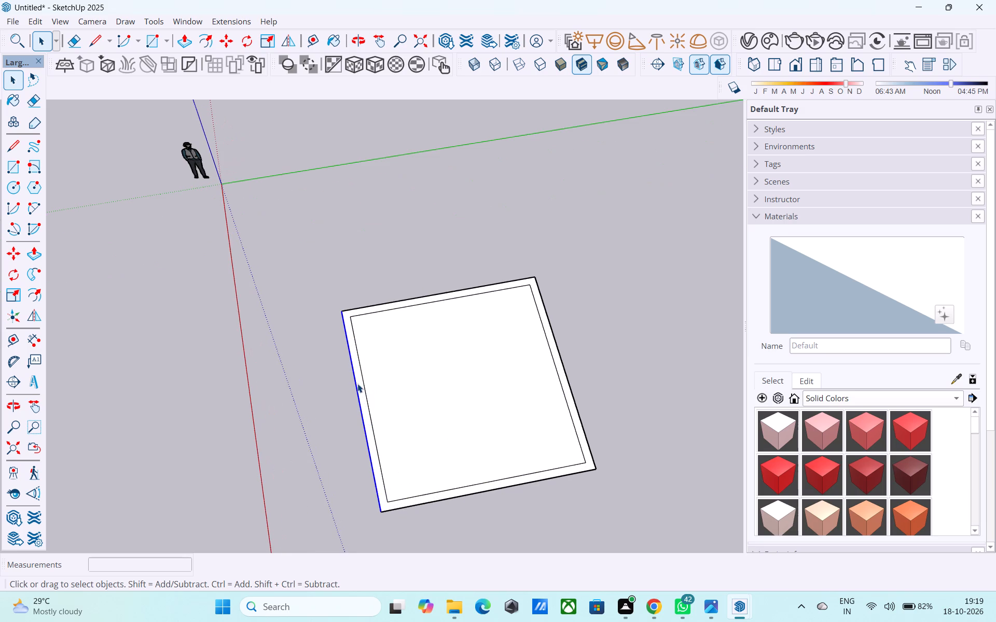
pyautogui.click(361, 391)
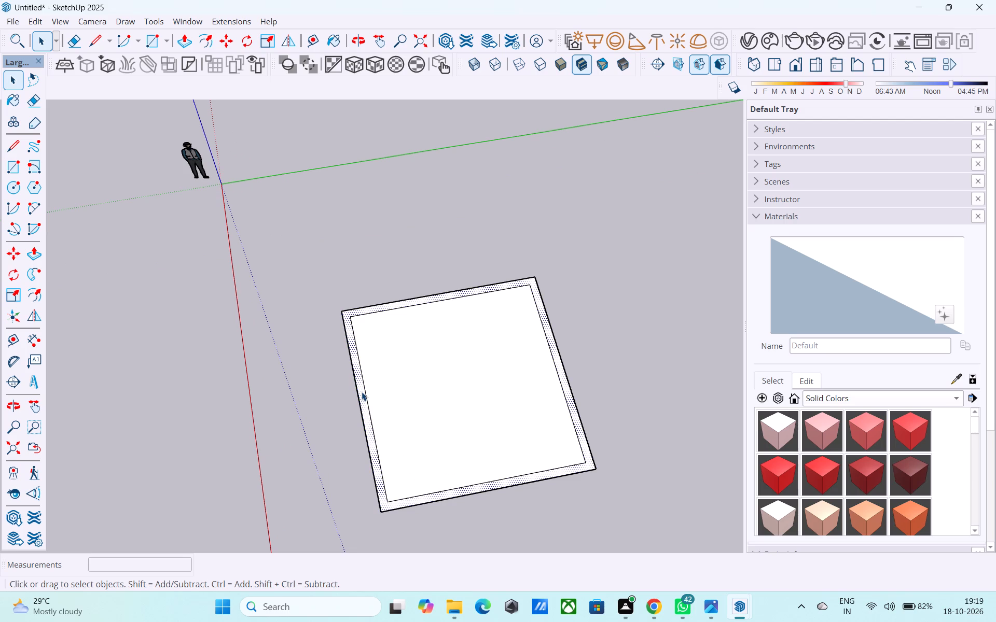
pyautogui.press('p')
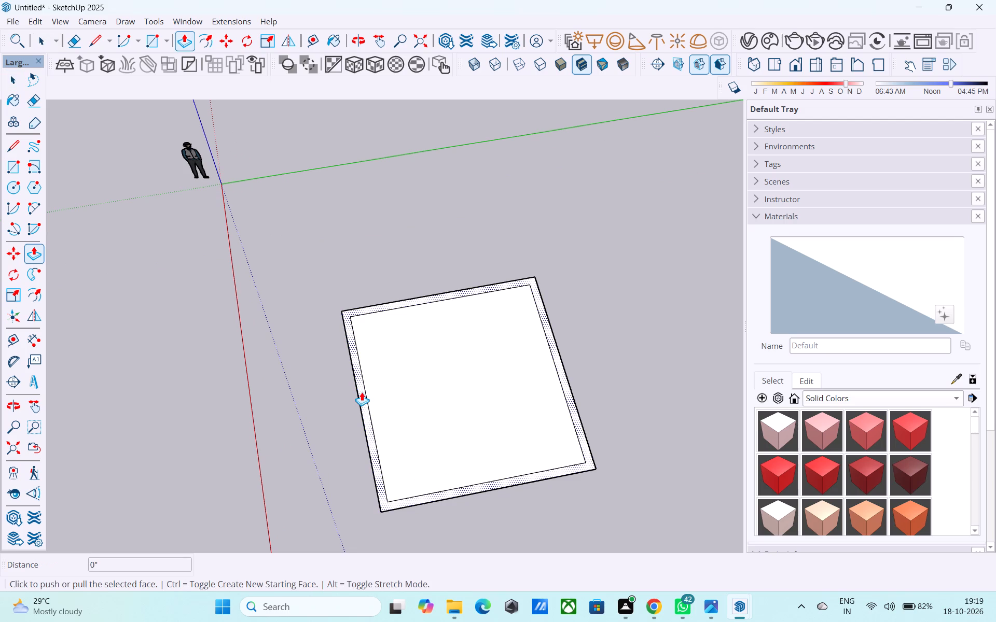
pyautogui.click(362, 391)
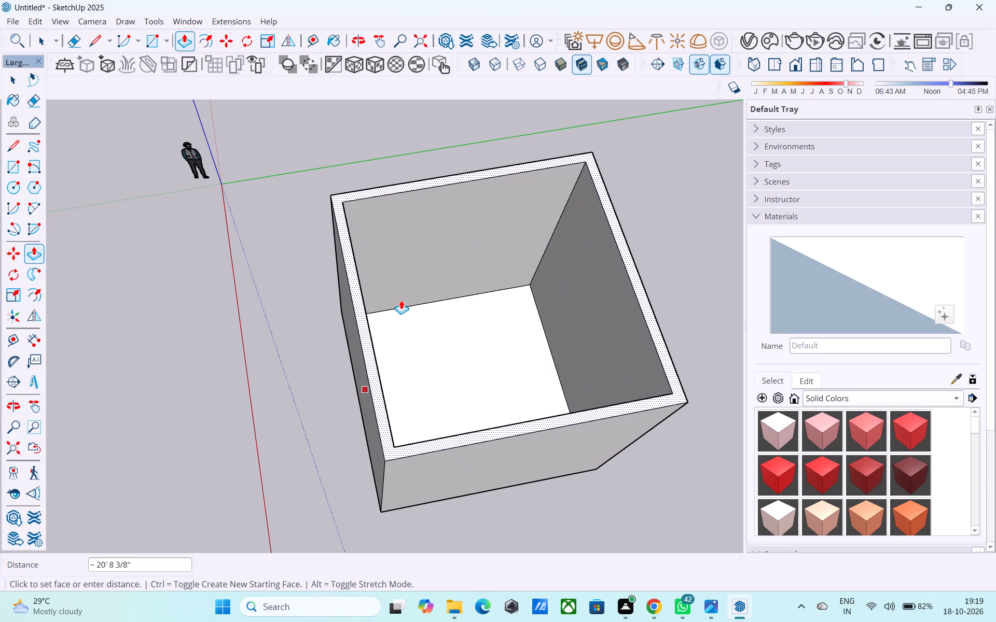
pyautogui.write("10'")
pyautogui.press('Return')
# Examine the raised walls from outside at ground level and from above, including the wall thickness at the near corner.
pyautogui.moveTo(402, 299); pyautogui.dragTo(361, 268, button='middle')
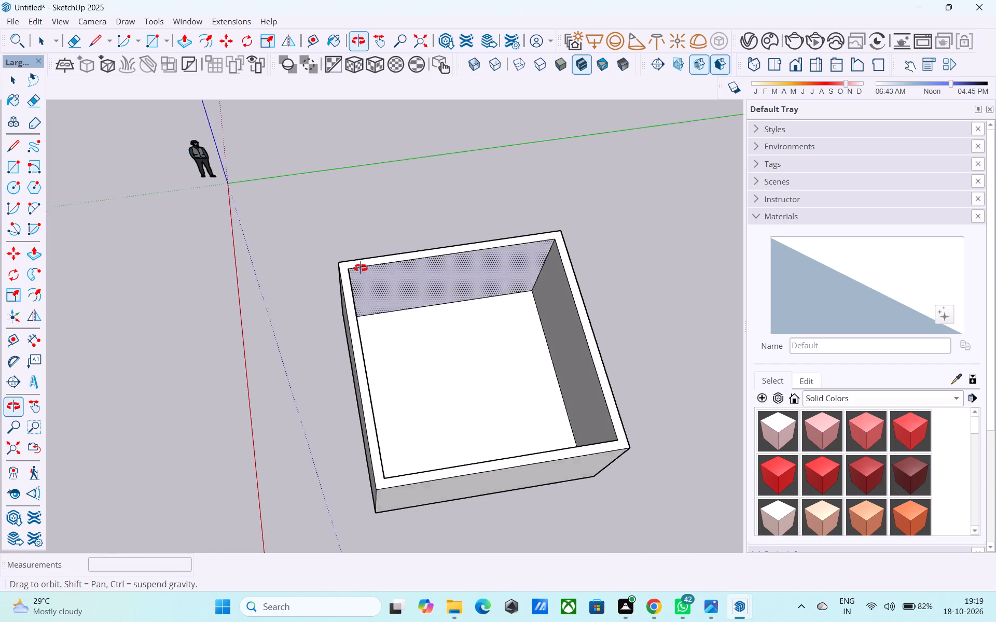
pyautogui.moveTo(361, 268); pyautogui.dragTo(305, 125, button='middle')
pyautogui.moveTo(374, 227); pyautogui.dragTo(453, 138, button='middle')
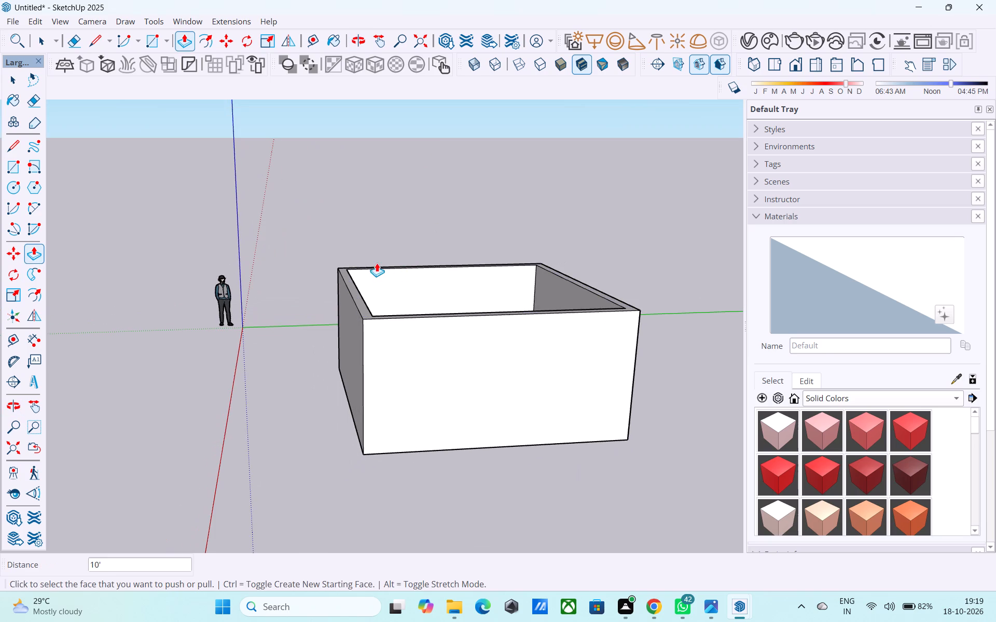
pyautogui.scroll(-2, 351, 287)
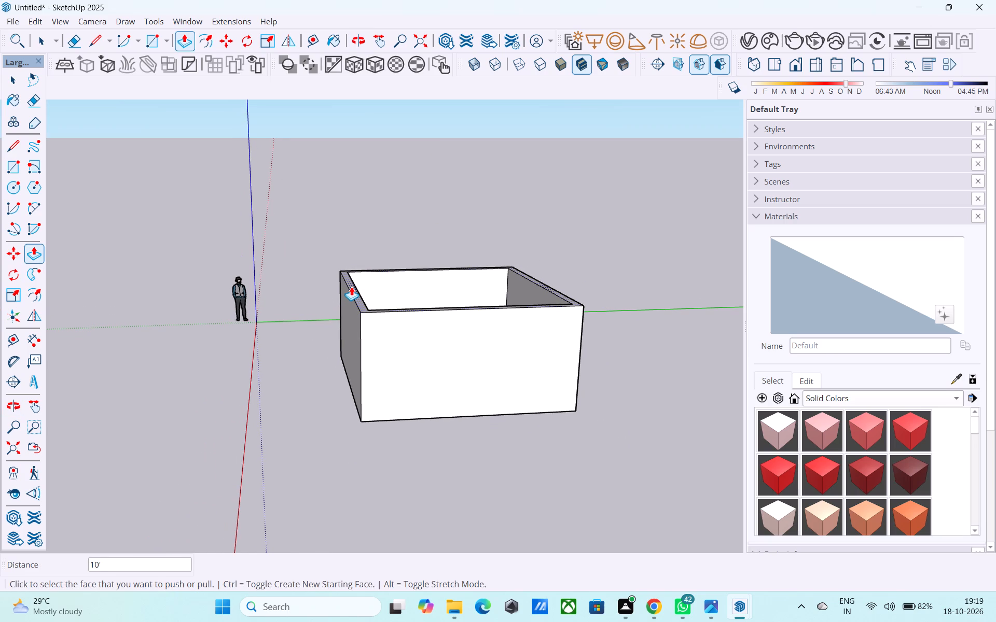
pyautogui.scroll(-1, 351, 287)
pyautogui.moveTo(351, 287); pyautogui.dragTo(341, 226, button='middle')
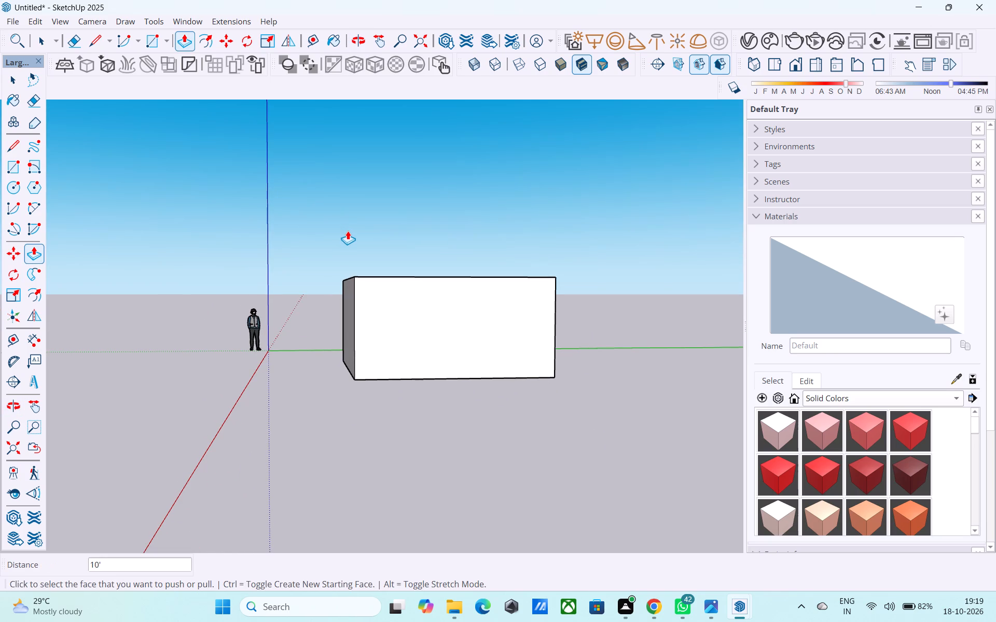
pyautogui.moveTo(351, 264); pyautogui.dragTo(400, 328, button='middle')
pyautogui.moveTo(409, 338); pyautogui.dragTo(428, 349, button='middle')
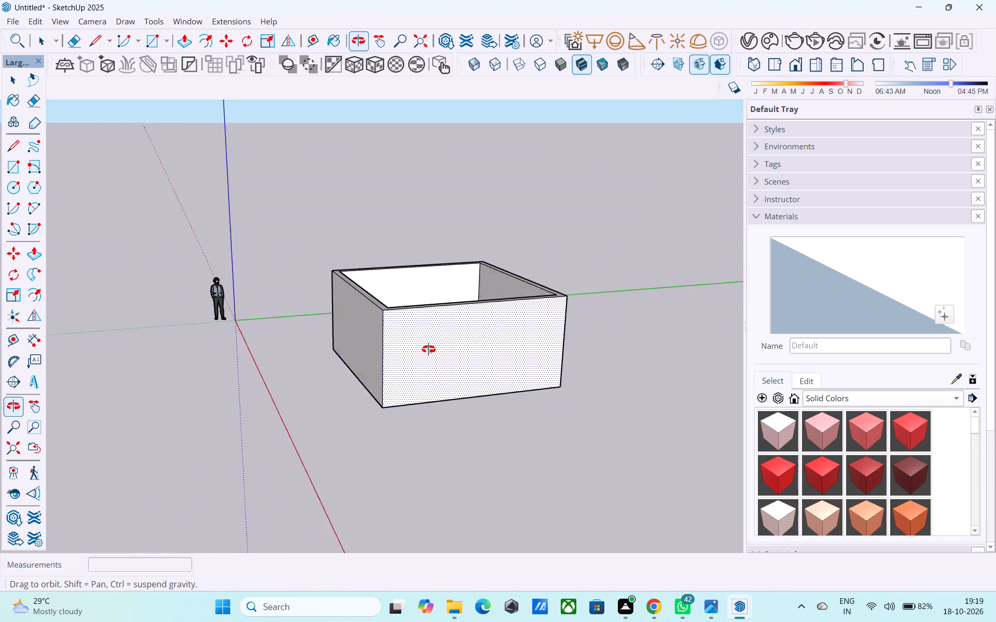
pyautogui.moveTo(428, 349); pyautogui.dragTo(486, 440, button='middle')
pyautogui.scroll(9, 411, 350)
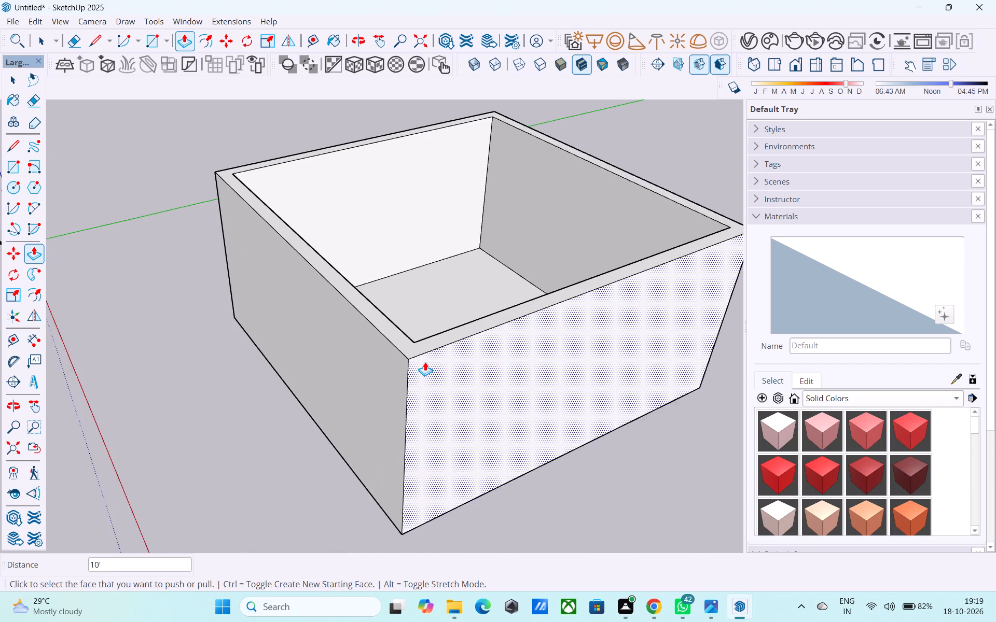
pyautogui.scroll(3, 425, 362)
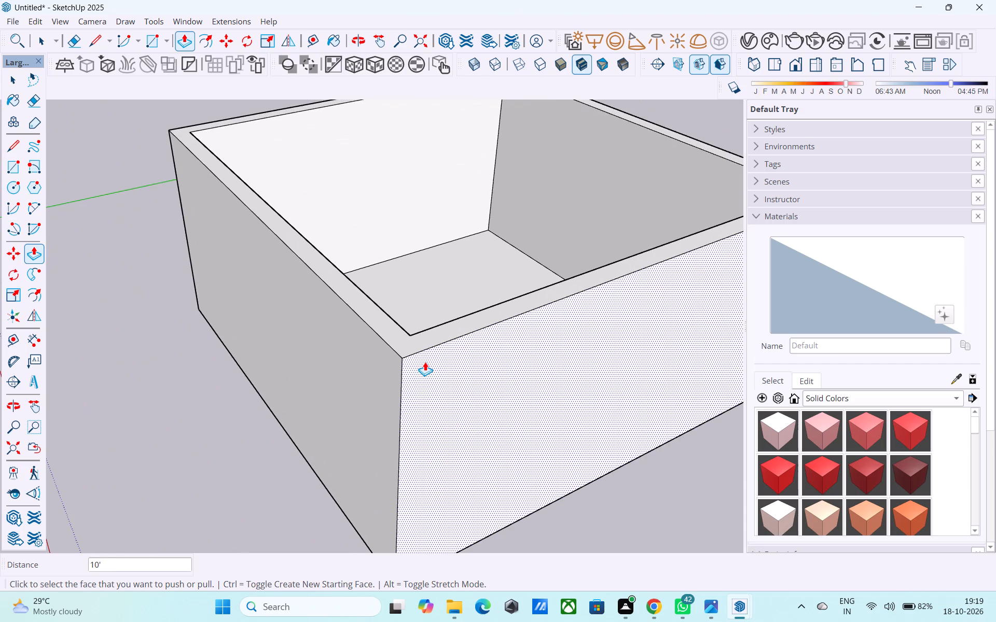
# Examine the raised room from outside and from above, including the wall tops and the interior floor.
pyautogui.scroll(-4, 375, 347)
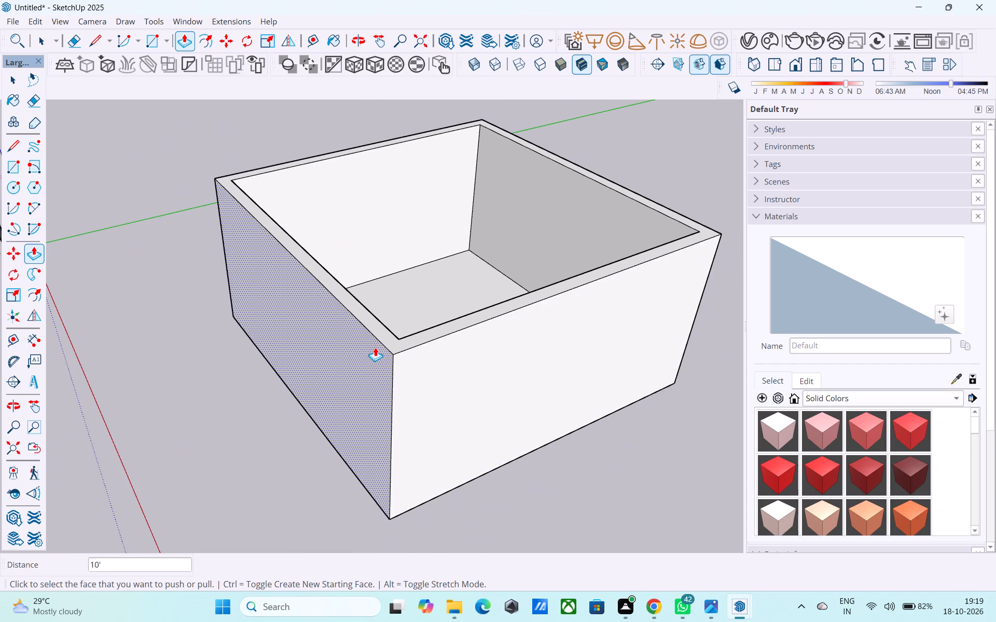
pyautogui.moveTo(375, 347); pyautogui.dragTo(362, 340, button='middle')
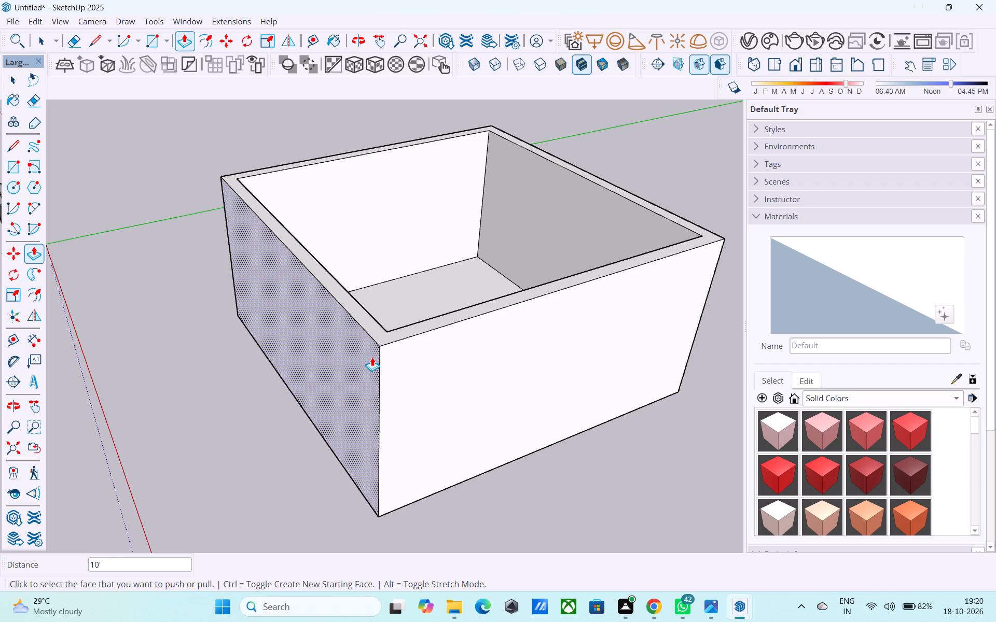
pyautogui.moveTo(373, 359); pyautogui.dragTo(332, 367, button='middle')
pyautogui.scroll(-2, 346, 377)
pyautogui.moveTo(338, 378); pyautogui.dragTo(253, 406, button='middle')
pyautogui.moveTo(329, 267); pyautogui.dragTo(289, 429, button='middle')
pyautogui.scroll(-1, 272, 340)
pyautogui.moveTo(269, 343); pyautogui.dragTo(432, 333, button='middle')
pyautogui.moveTo(430, 329); pyautogui.dragTo(417, 322, button='middle')
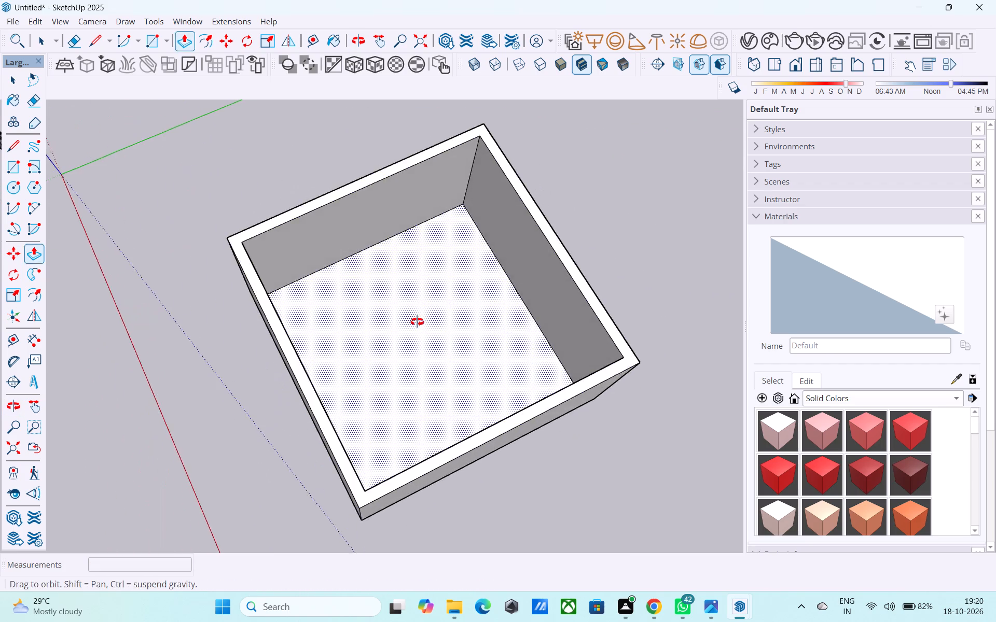
pyautogui.moveTo(417, 322); pyautogui.dragTo(318, 262, button='middle')
pyautogui.scroll(-2, 331, 284)
pyautogui.moveTo(329, 298); pyautogui.dragTo(347, 203, button='middle')
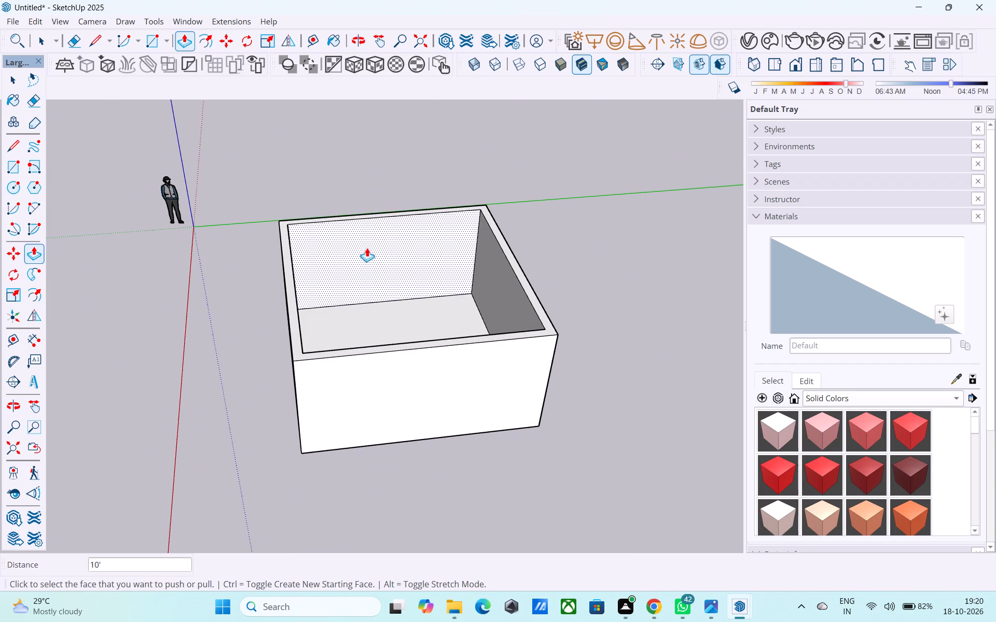
# Push/Pull the walls' top face down 10' to ground level to remove the walls around the floor square.
pyautogui.click(290, 303)
pyautogui.click(364, 374)
pyautogui.moveTo(338, 290); pyautogui.dragTo(345, 412, button='middle')
pyautogui.scroll(1, 316, 371)
pyautogui.scroll(-5, 292, 330)
pyautogui.moveTo(361, 433); pyautogui.dragTo(338, 418, button='middle')
pyautogui.scroll(1, 347, 383)
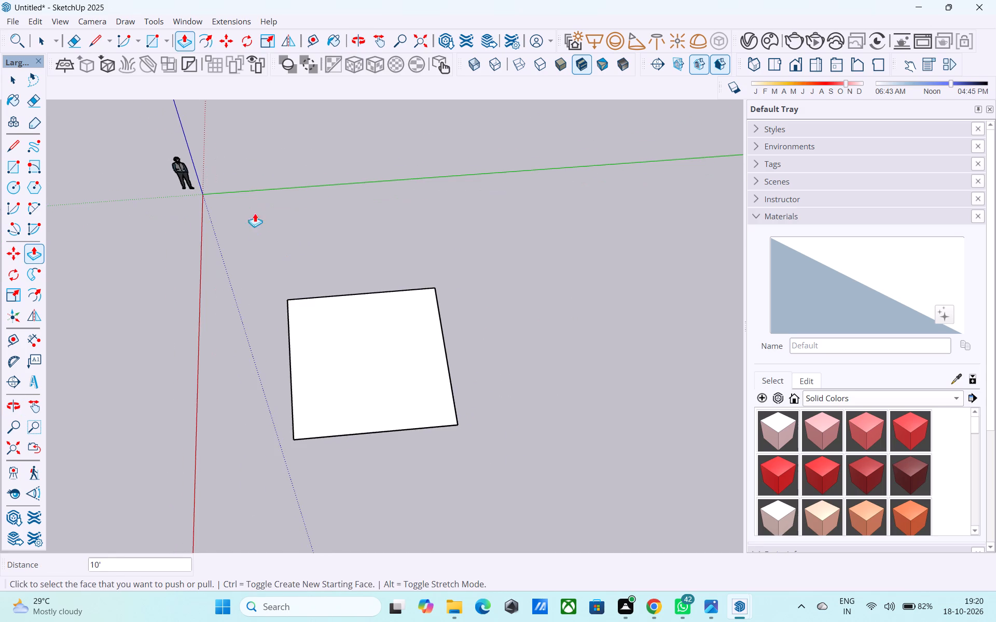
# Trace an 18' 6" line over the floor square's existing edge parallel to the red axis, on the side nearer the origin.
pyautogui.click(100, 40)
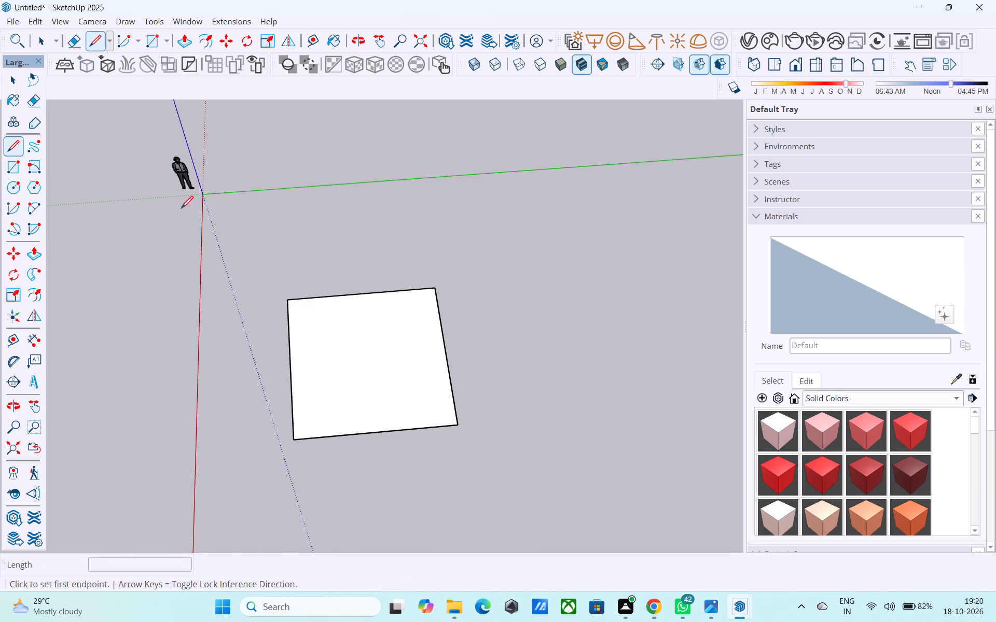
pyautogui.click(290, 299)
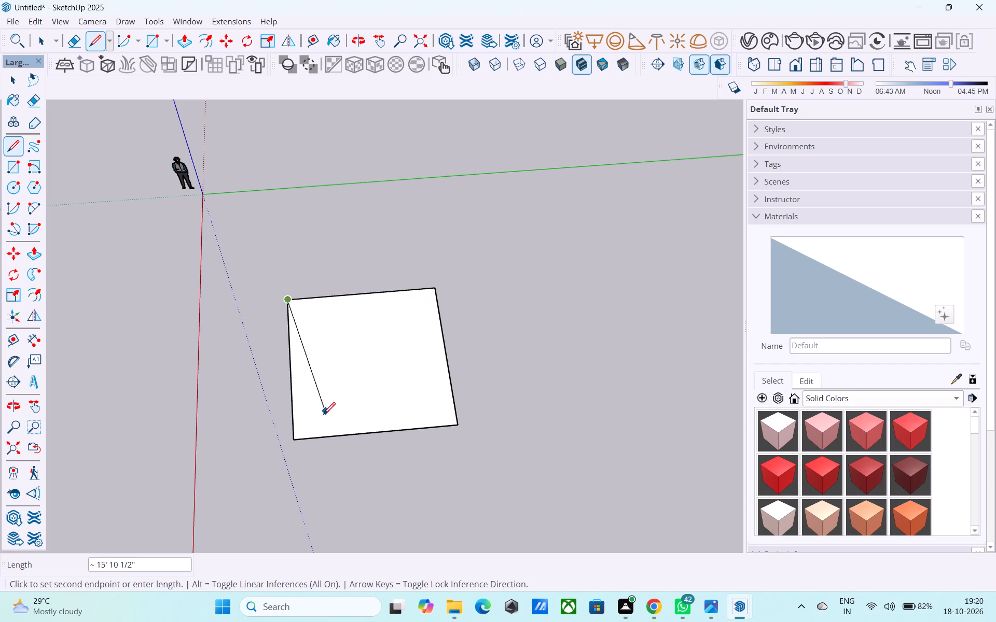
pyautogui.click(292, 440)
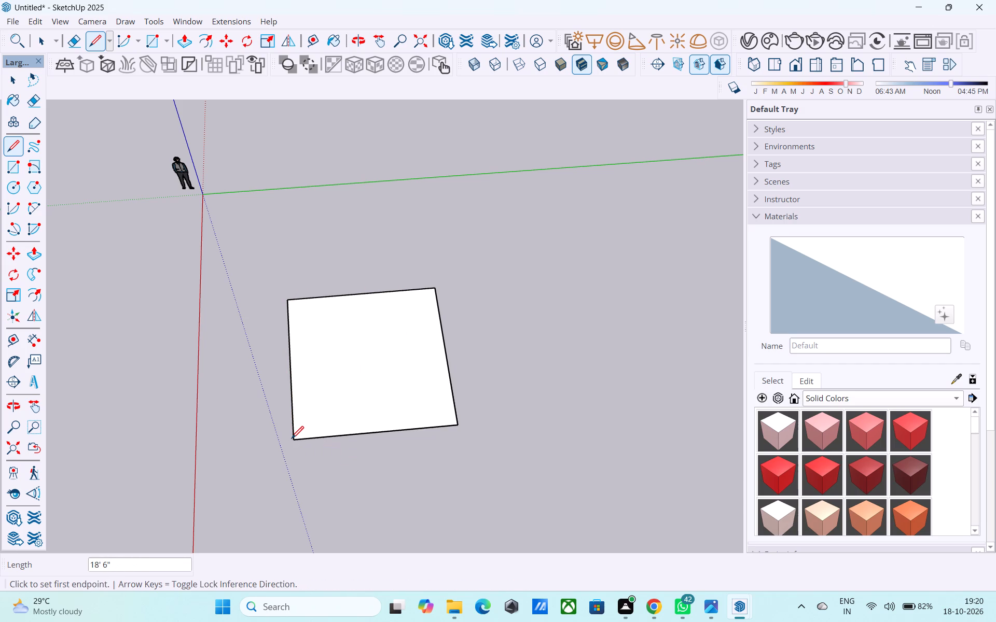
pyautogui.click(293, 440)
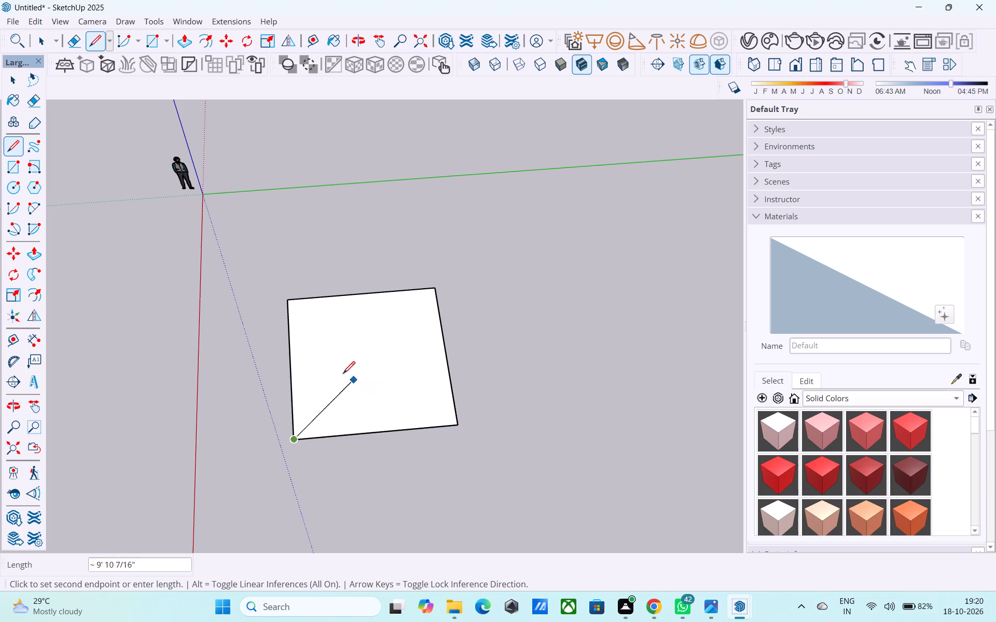
# Move the floor square farther from the origin along the green axis.
pyautogui.click(234, 39)
pyautogui.moveTo(366, 369); pyautogui.dragTo(435, 369)
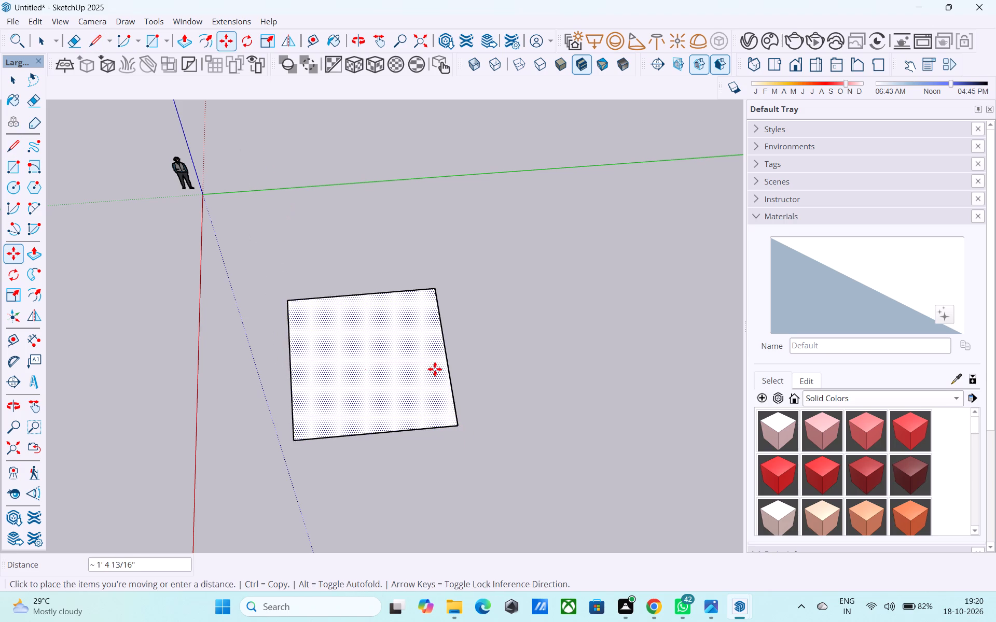
pyautogui.moveTo(435, 369); pyautogui.dragTo(505, 369)
pyautogui.click(515, 369)
# Examine the moved floor square and its position relative to the axes from above and from below.
pyautogui.scroll(-2, 298, 341)
pyautogui.moveTo(300, 345); pyautogui.dragTo(251, 310, button='middle')
pyautogui.scroll(-3, 280, 299)
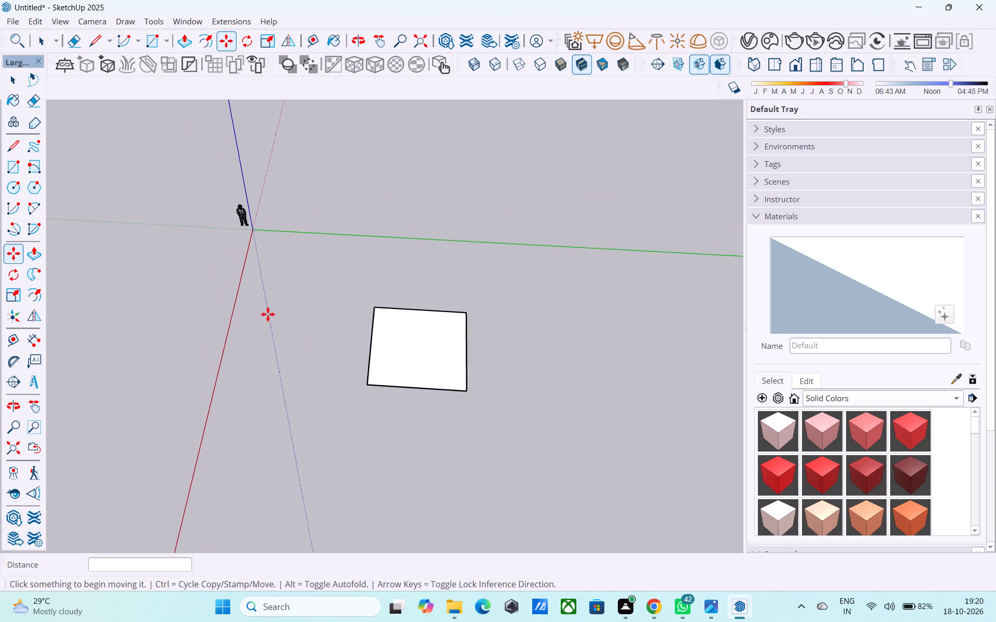
pyautogui.scroll(-3, 268, 314)
pyautogui.moveTo(287, 369); pyautogui.dragTo(345, 424, button='middle')
pyautogui.scroll(2, 423, 374)
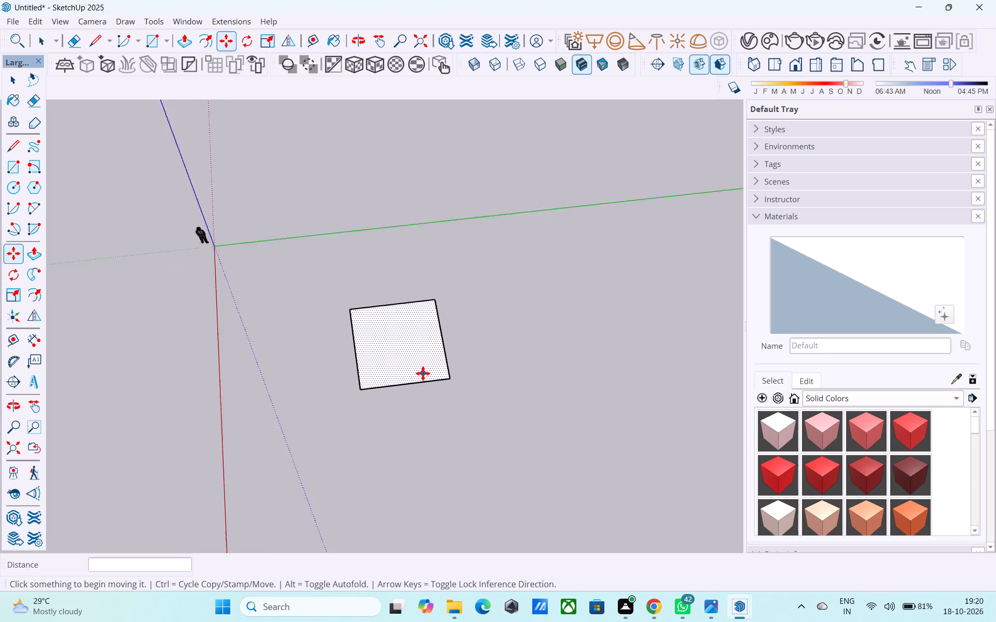
pyautogui.scroll(4, 423, 373)
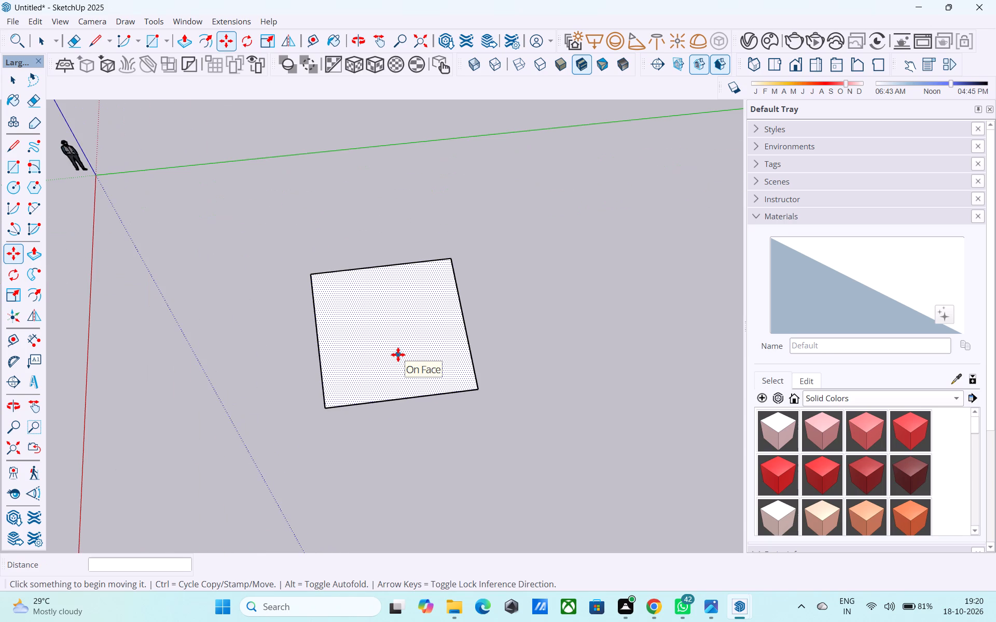
pyautogui.moveTo(394, 357); pyautogui.dragTo(570, 131, button='middle')
pyautogui.moveTo(328, 288); pyautogui.dragTo(432, 132, button='middle')
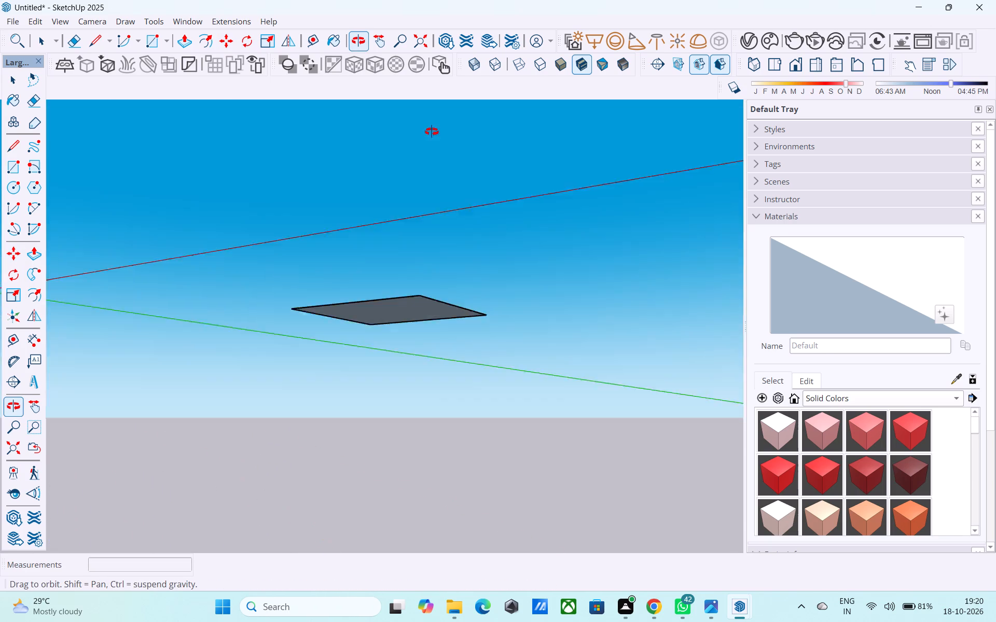
pyautogui.moveTo(432, 132); pyautogui.dragTo(140, 486, button='middle')
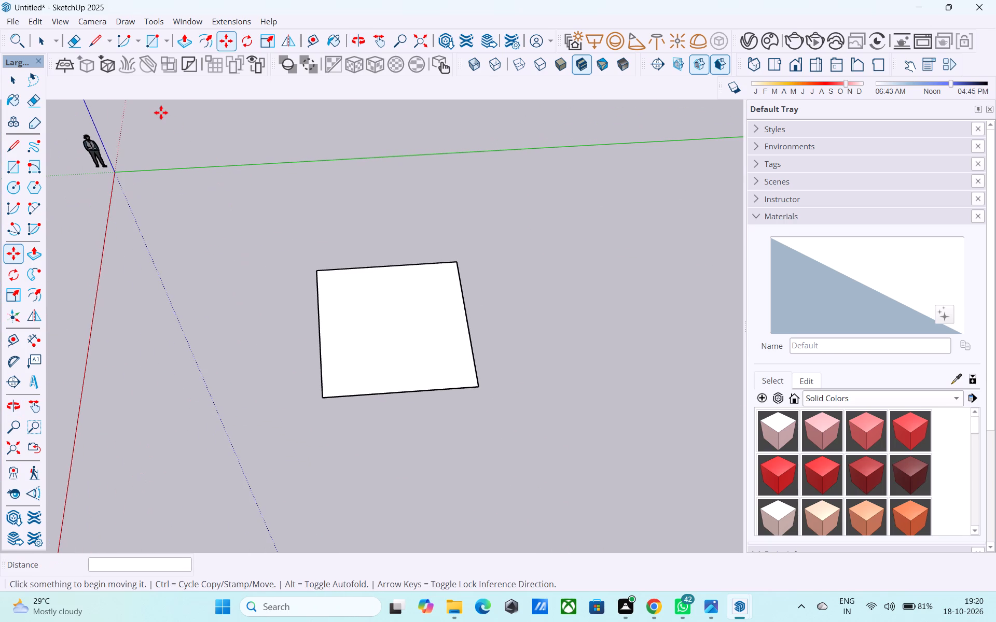
pyautogui.middleClick(158, 108)
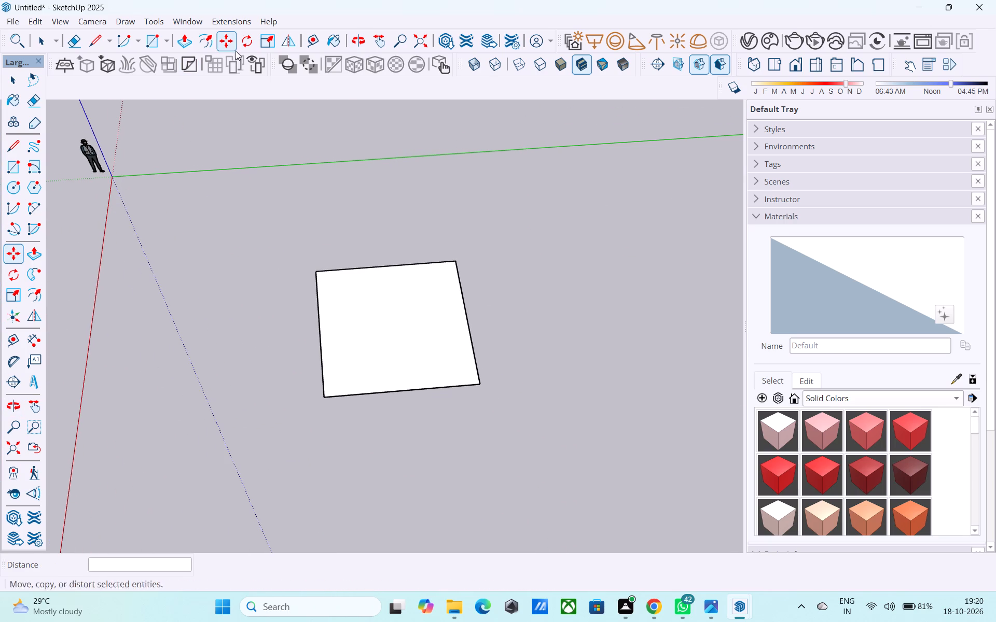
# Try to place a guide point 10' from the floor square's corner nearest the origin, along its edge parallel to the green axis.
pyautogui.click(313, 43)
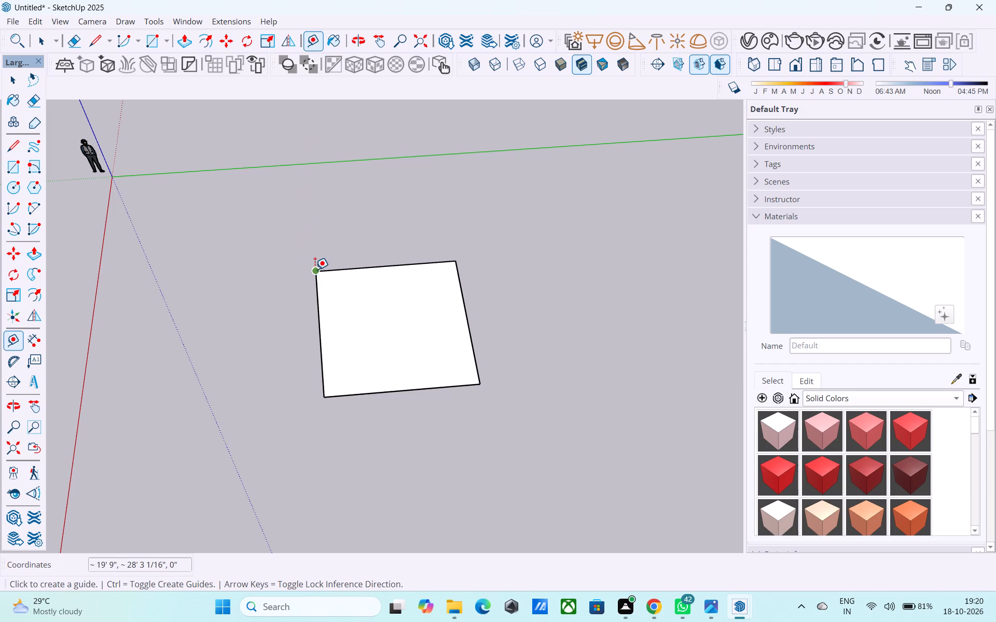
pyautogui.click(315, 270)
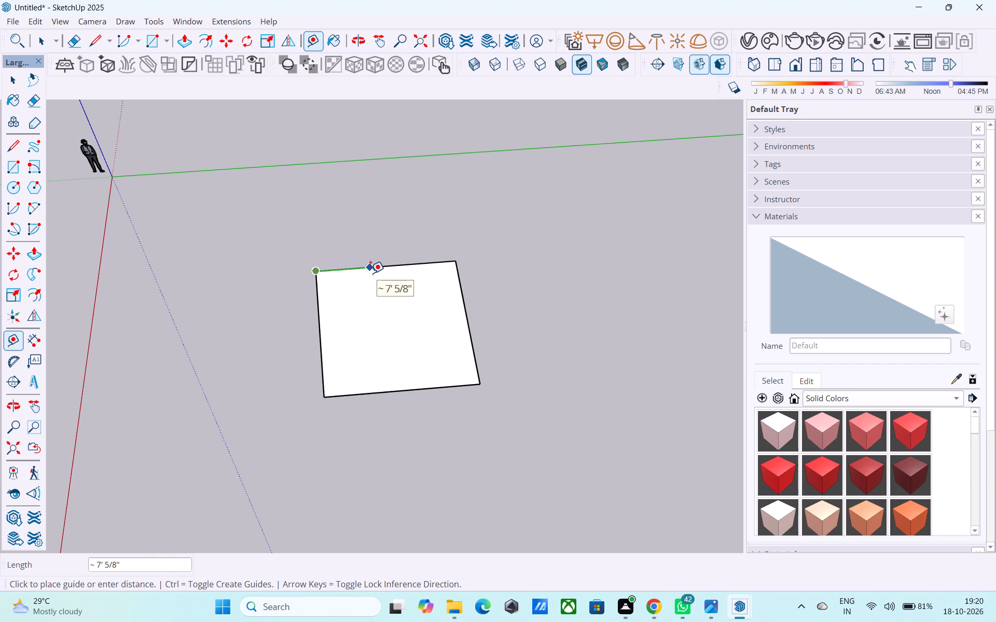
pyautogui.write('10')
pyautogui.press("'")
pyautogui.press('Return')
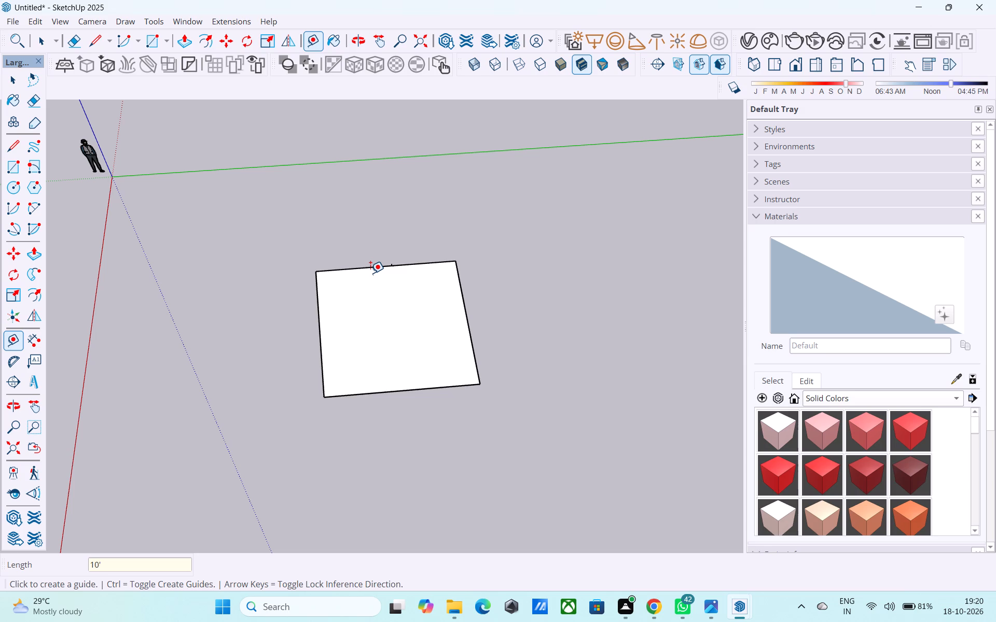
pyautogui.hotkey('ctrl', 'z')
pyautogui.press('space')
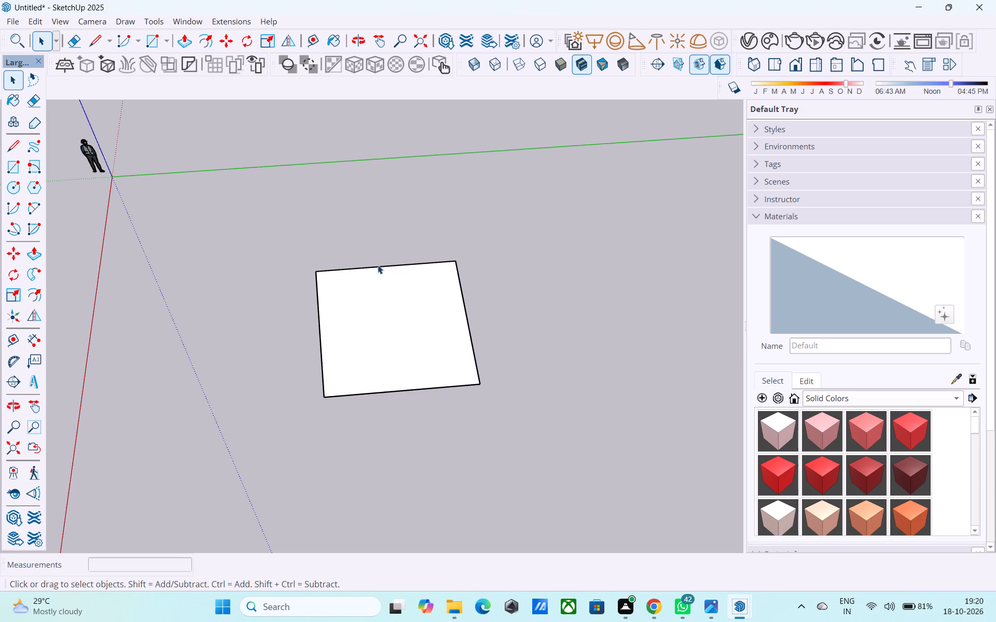
# Copy the floor square's edge farthest from the green axis 4' inward across the face.
pyautogui.moveTo(372, 292); pyautogui.dragTo(364, 287, button='middle')
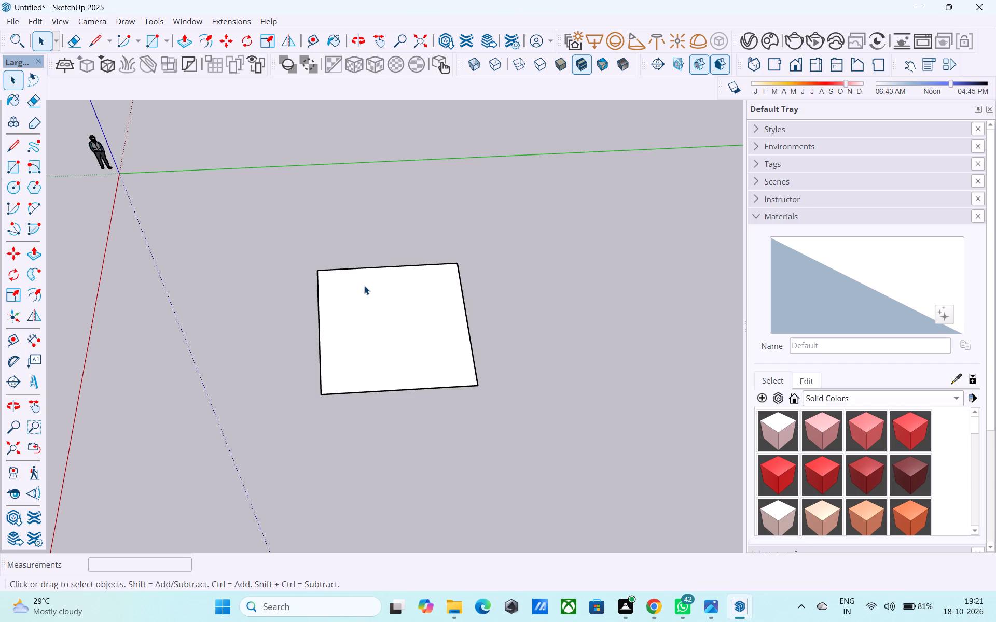
pyautogui.moveTo(370, 303); pyautogui.dragTo(357, 287, button='middle')
pyautogui.scroll(1, 358, 287)
pyautogui.moveTo(355, 288); pyautogui.dragTo(339, 283, button='middle')
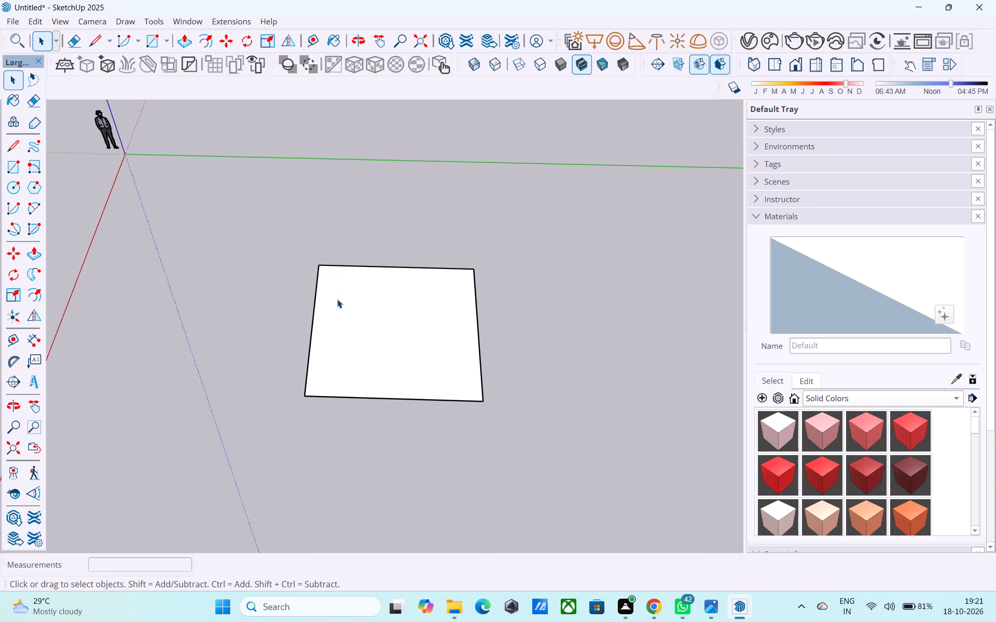
pyautogui.moveTo(328, 373); pyautogui.dragTo(488, 337, button='middle')
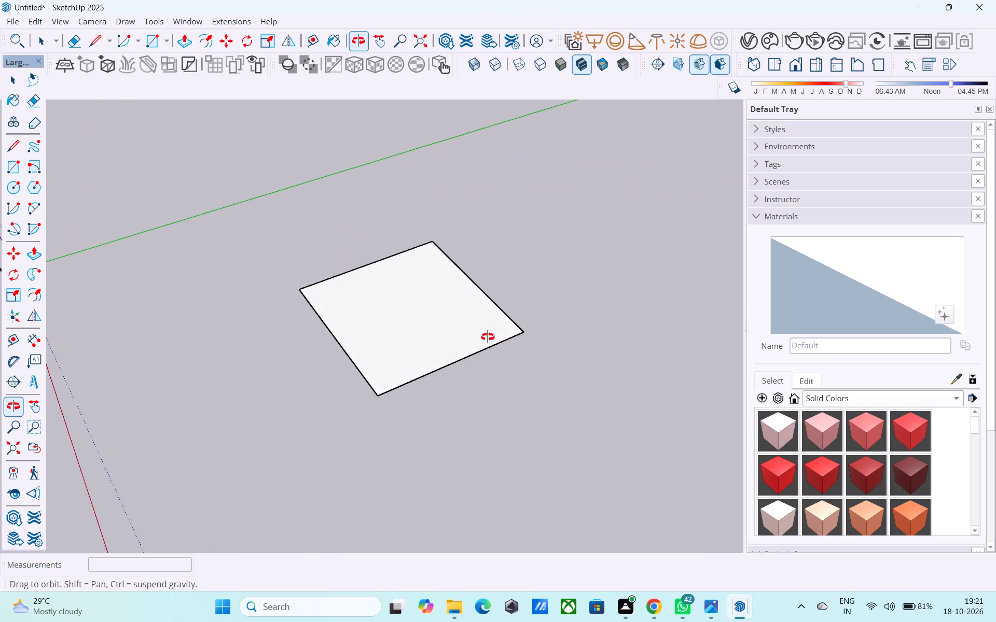
pyautogui.moveTo(488, 337); pyautogui.dragTo(473, 267, button='middle')
pyautogui.scroll(-2, 471, 261)
pyautogui.moveTo(466, 267); pyautogui.dragTo(447, 350, button='middle')
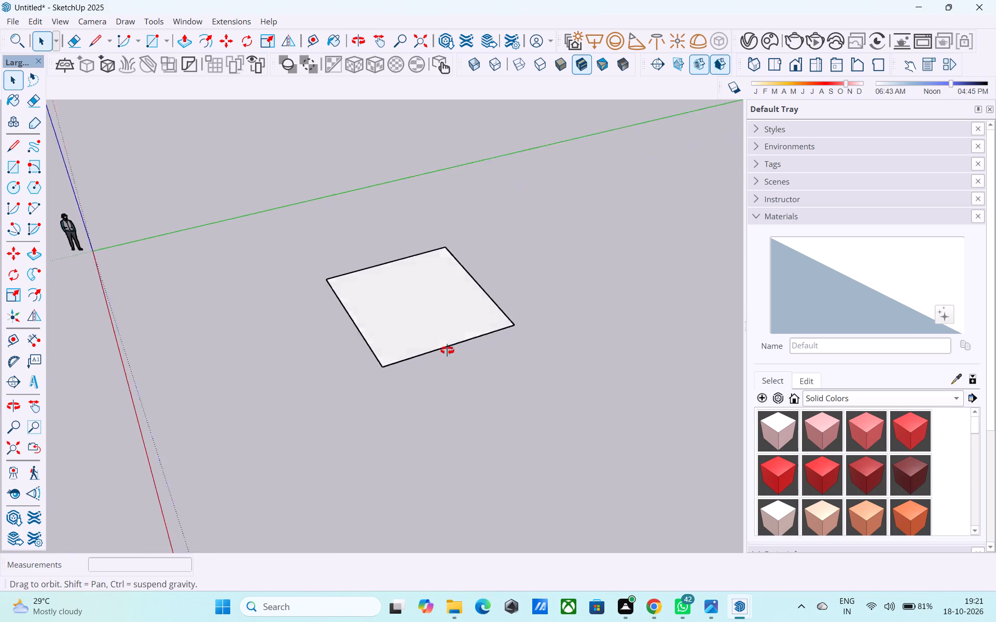
pyautogui.moveTo(447, 350); pyautogui.dragTo(438, 404, button='middle')
pyautogui.scroll(2, 418, 388)
pyautogui.click(407, 381)
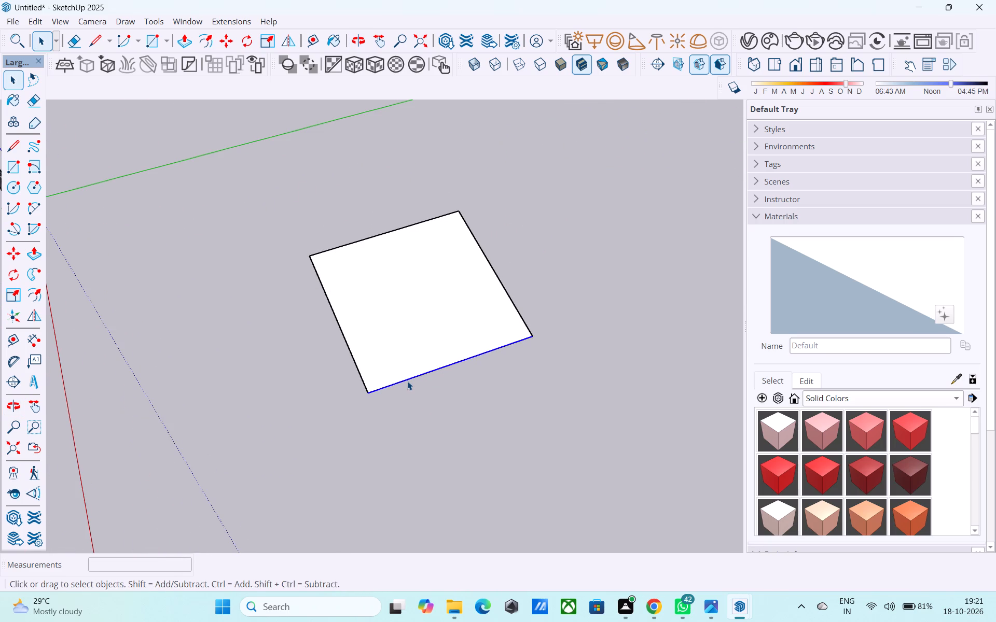
pyautogui.press('m')
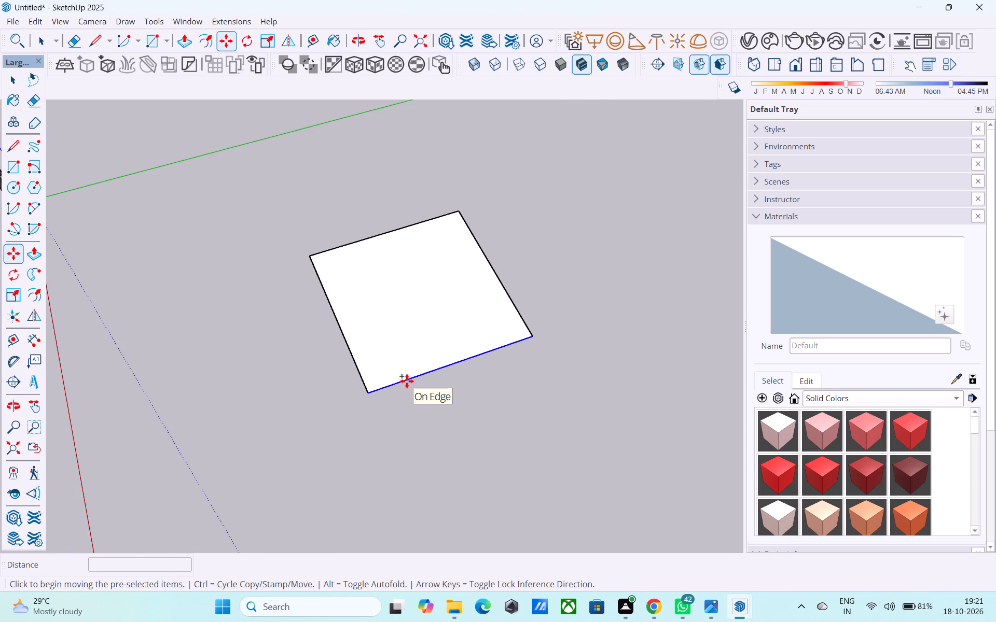
pyautogui.click(368, 391)
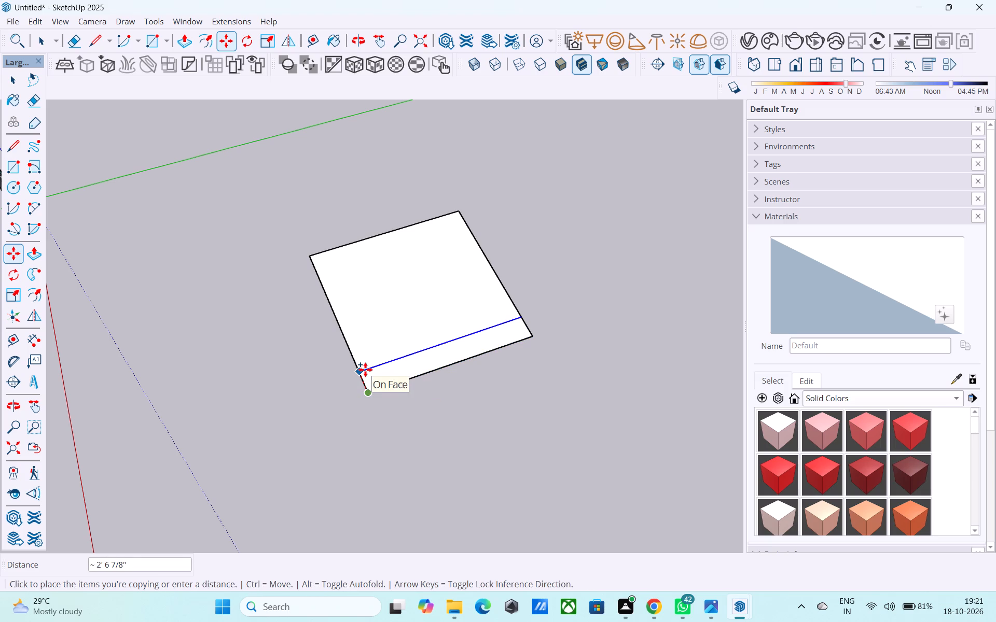
pyautogui.write("4'")
pyautogui.press('Return')
# Offset the outline of the larger part of the divided floor inward by 9" to form the wall thickness.
pyautogui.moveTo(371, 395); pyautogui.dragTo(517, 359, button='middle')
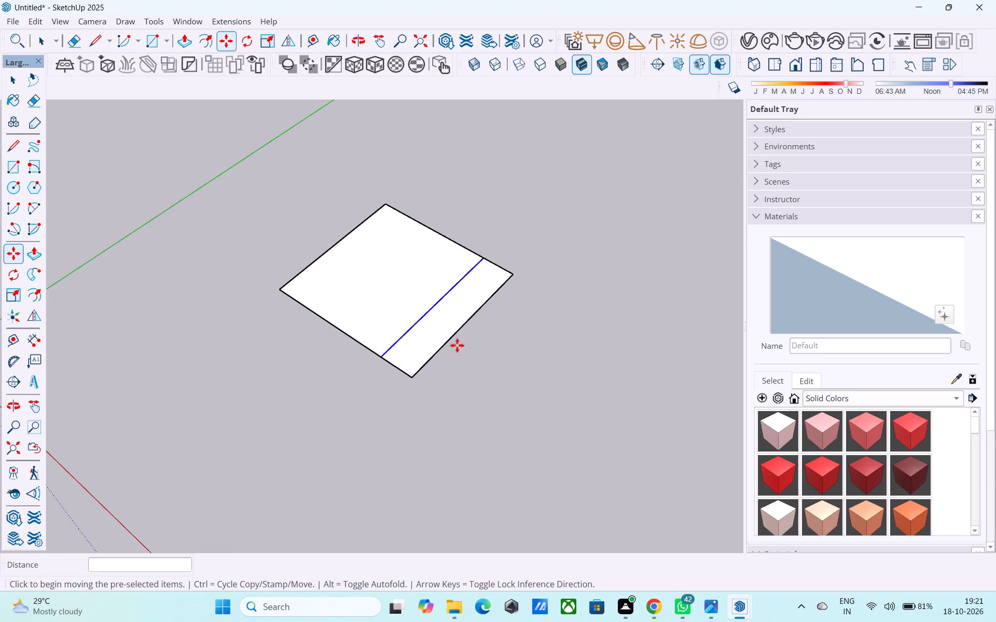
pyautogui.moveTo(433, 332); pyautogui.dragTo(345, 408, button='middle')
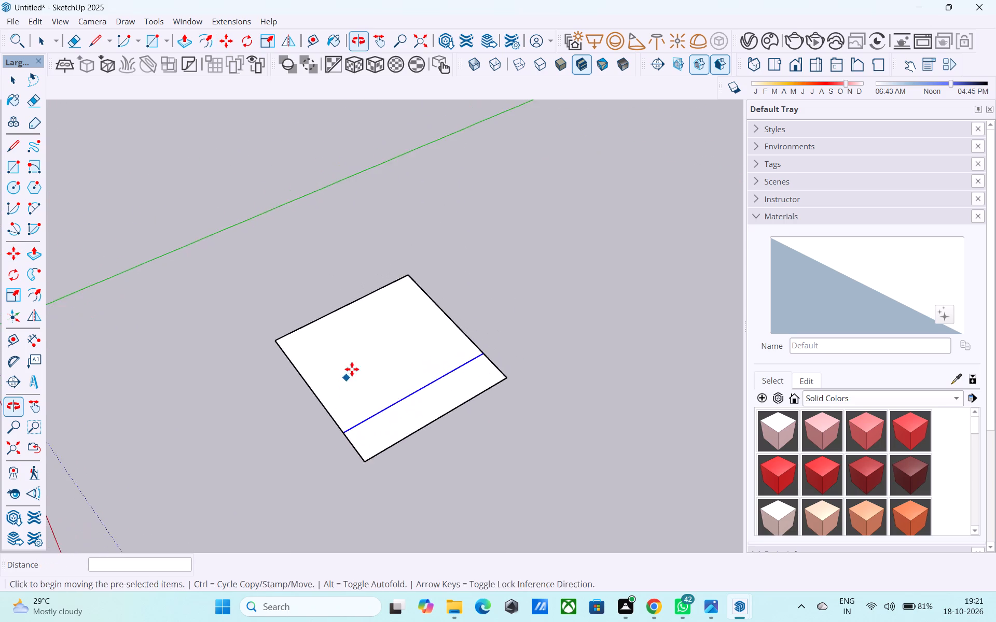
pyautogui.scroll(5, 355, 364)
pyautogui.press('space')
pyautogui.click(358, 362)
pyautogui.press('f')
pyautogui.click(358, 362)
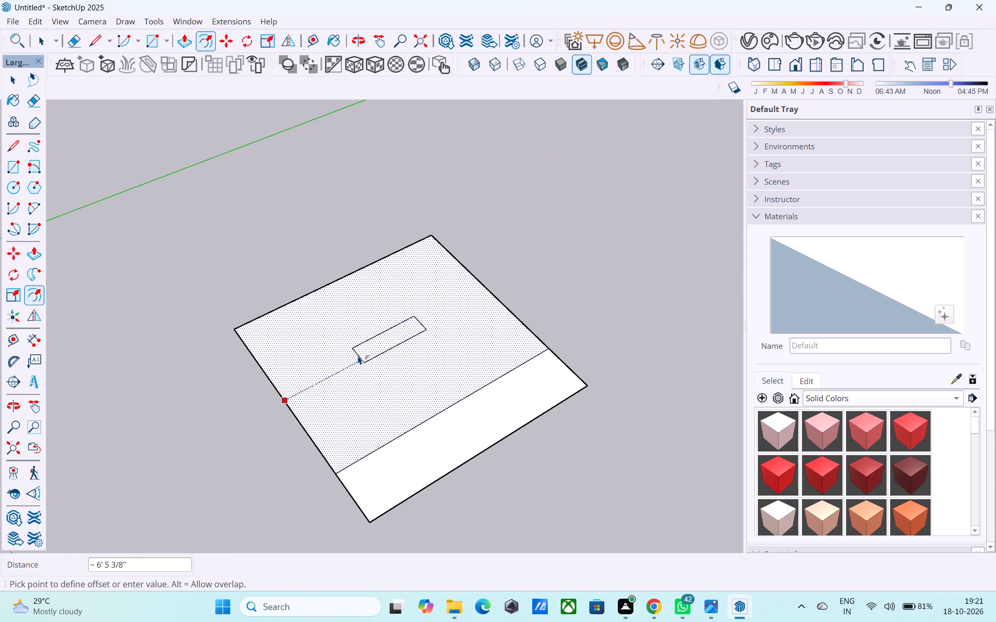
pyautogui.write('9"')
pyautogui.press('Return')
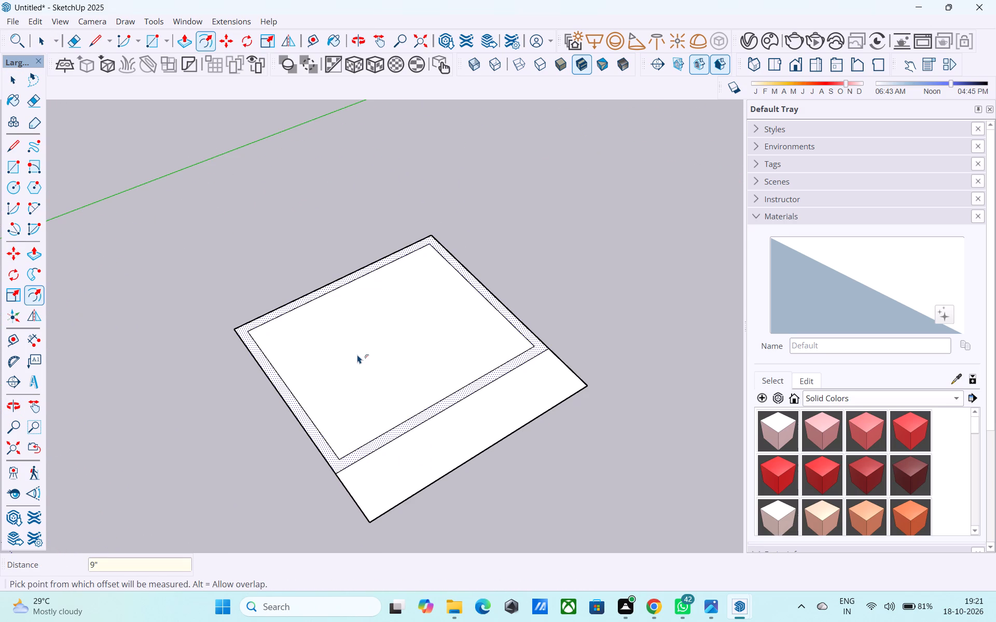
pyautogui.press('space')
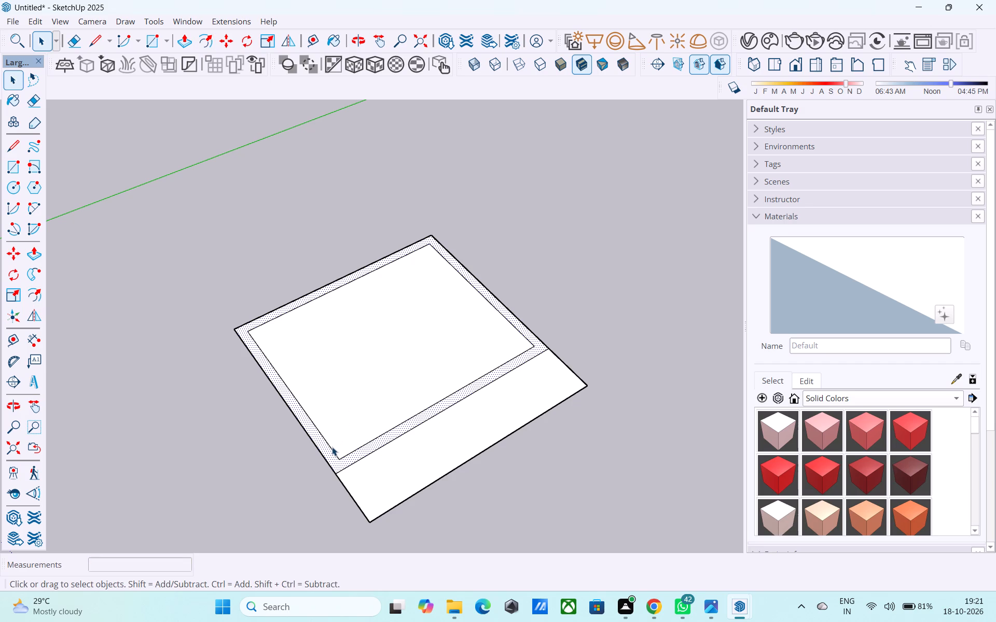
# Push/Pull the 9" wall outline up 10' to raise the room's walls.
pyautogui.moveTo(330, 447); pyautogui.dragTo(314, 441, button='middle')
pyautogui.scroll(4, 314, 441)
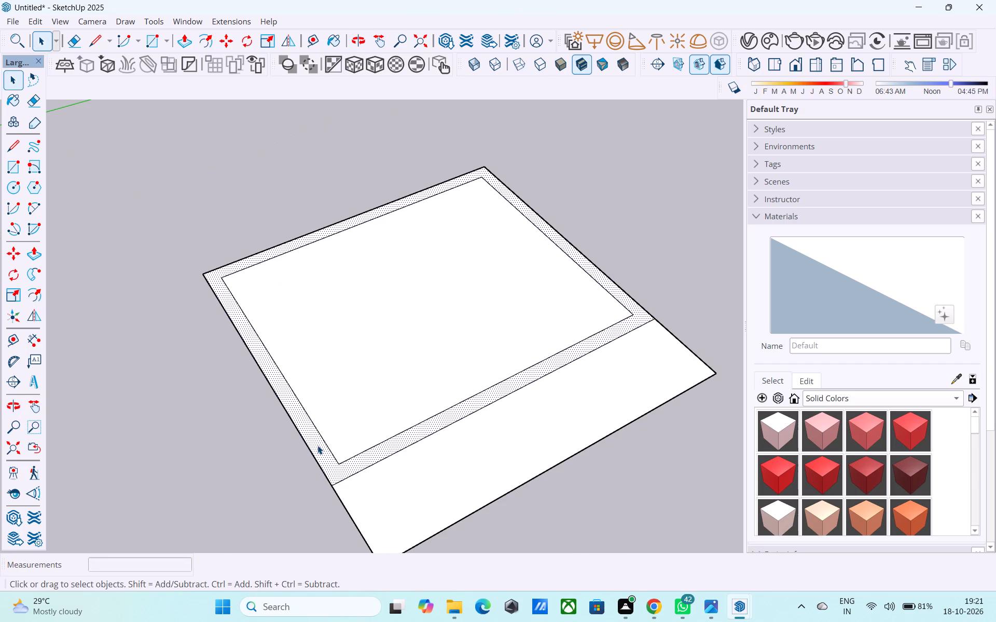
pyautogui.press('p')
pyautogui.click(317, 445)
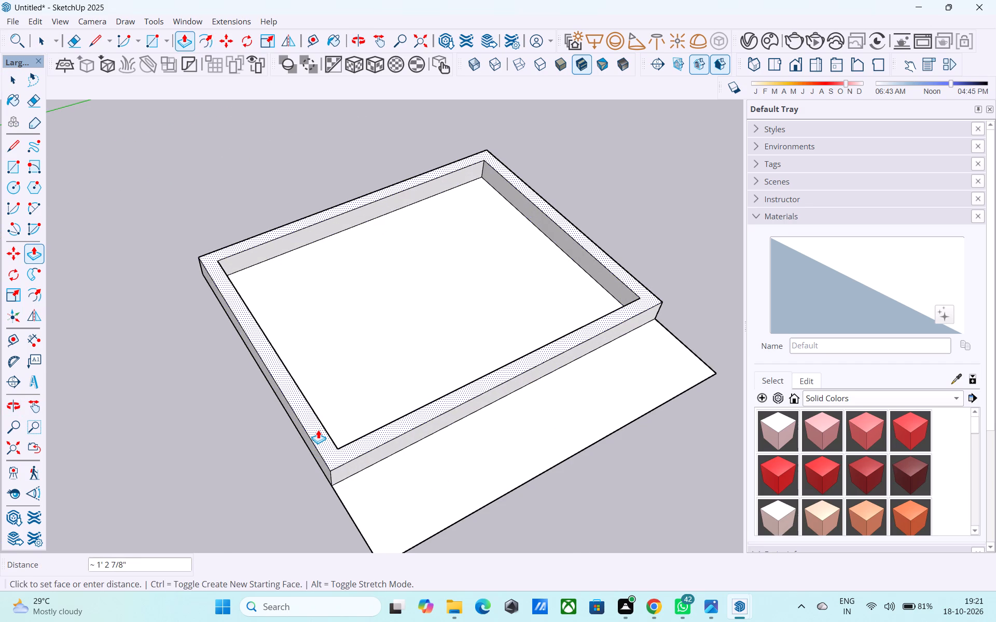
pyautogui.write("10'")
pyautogui.press('Return')
pyautogui.press('space')
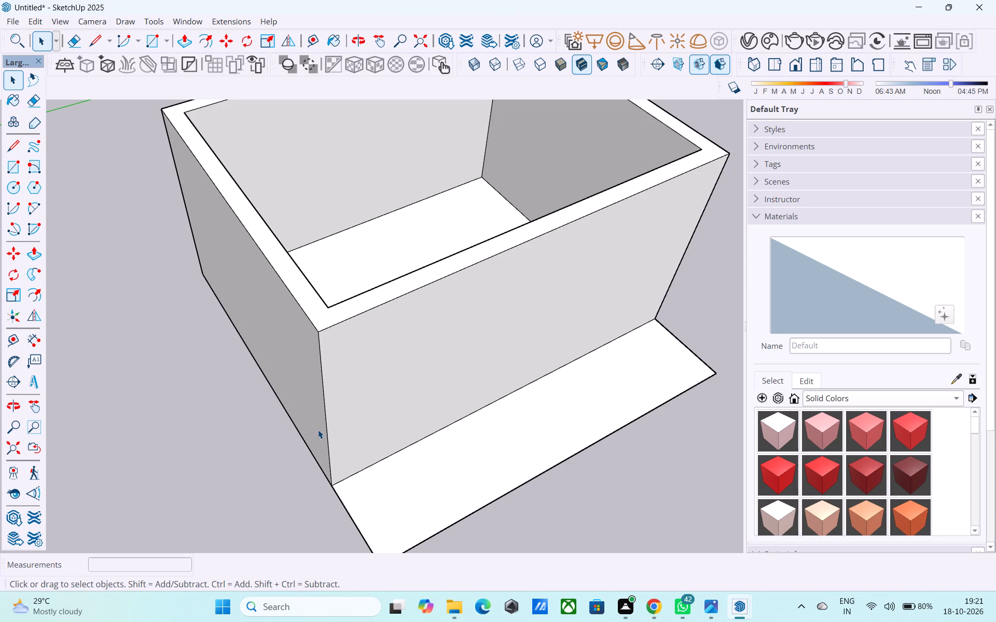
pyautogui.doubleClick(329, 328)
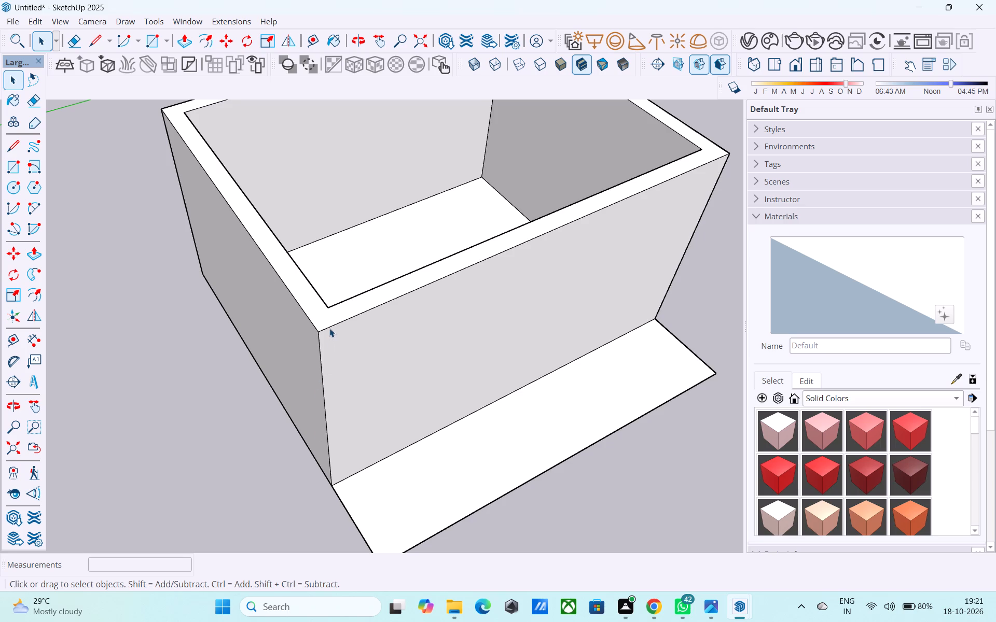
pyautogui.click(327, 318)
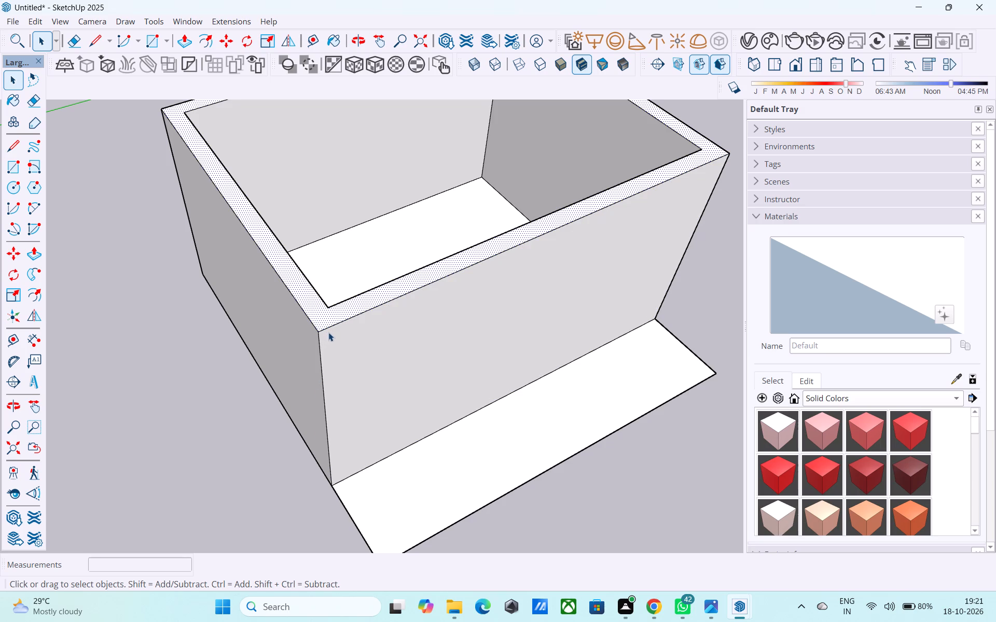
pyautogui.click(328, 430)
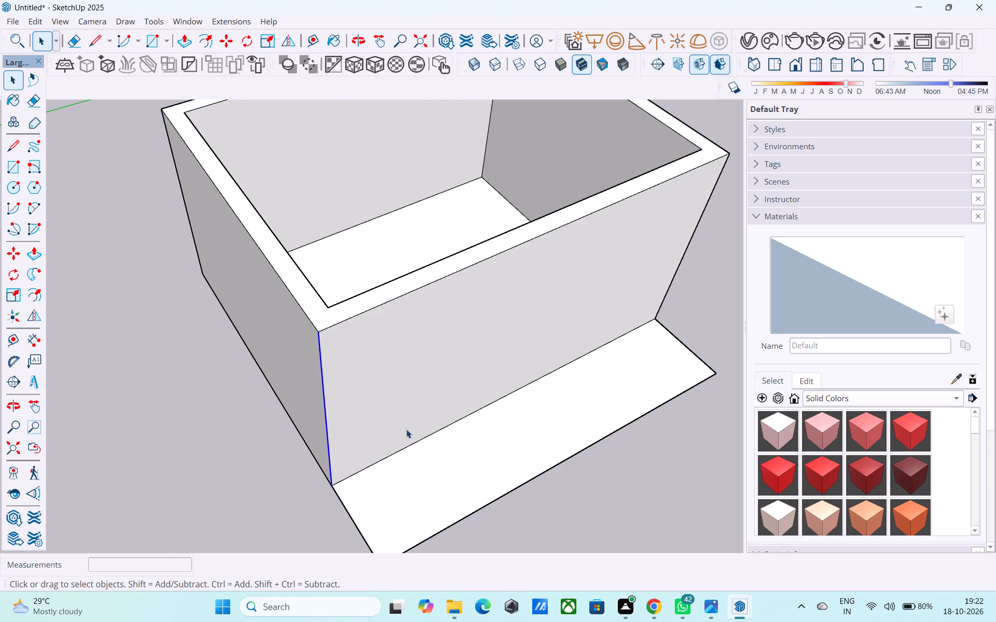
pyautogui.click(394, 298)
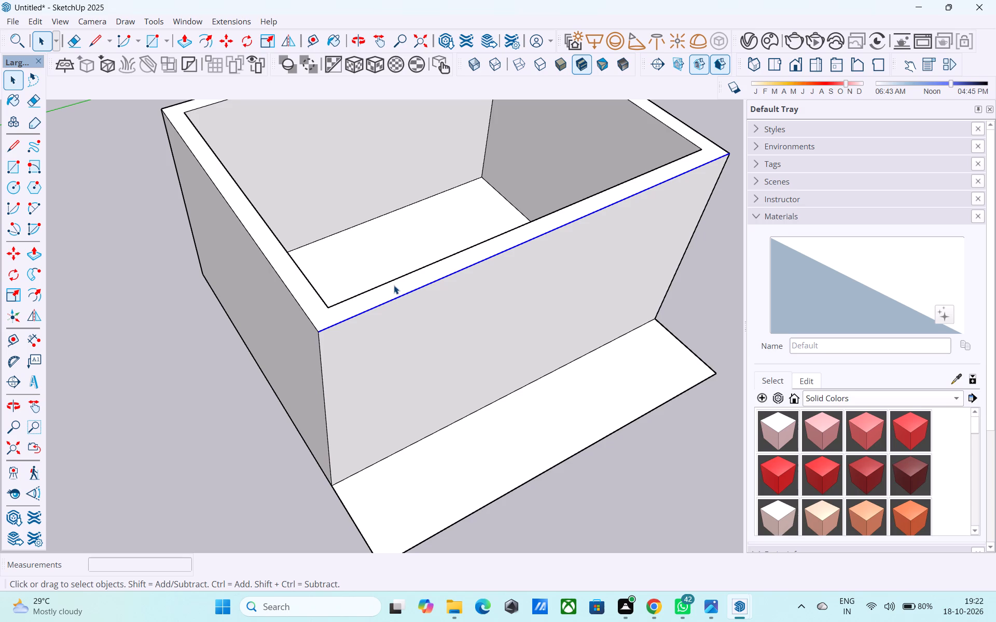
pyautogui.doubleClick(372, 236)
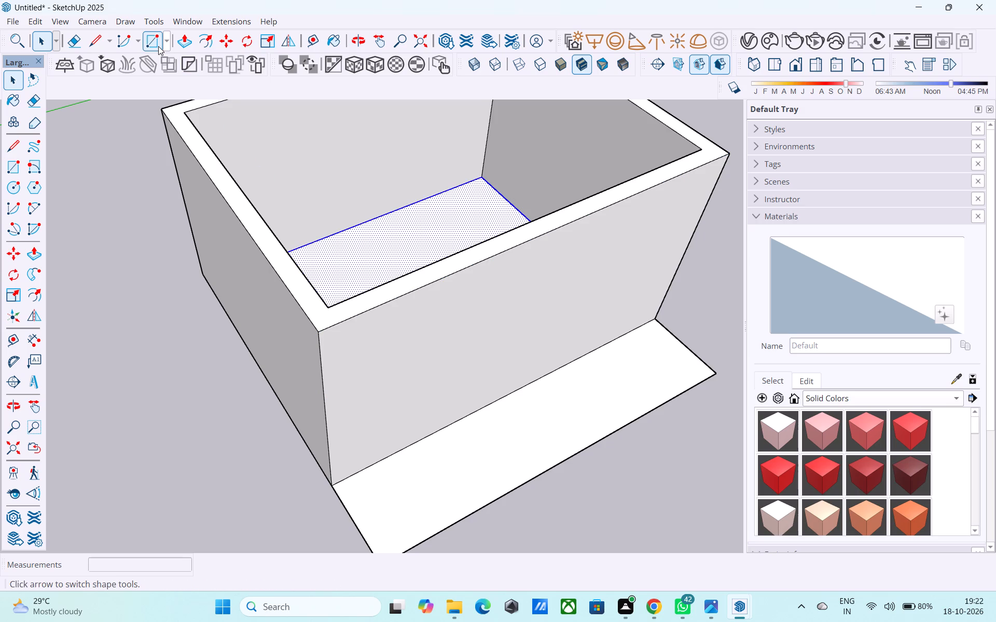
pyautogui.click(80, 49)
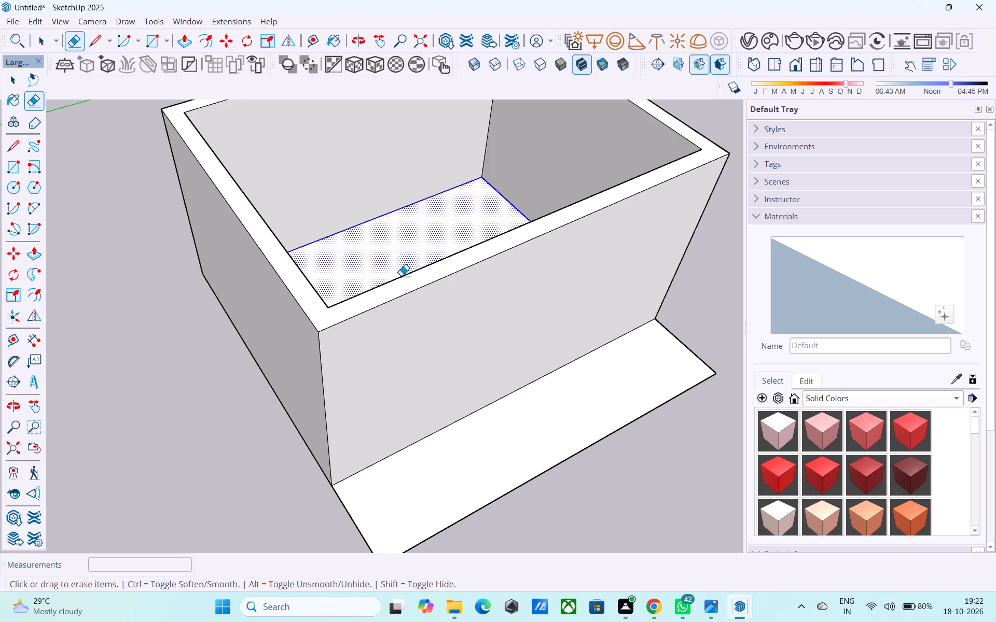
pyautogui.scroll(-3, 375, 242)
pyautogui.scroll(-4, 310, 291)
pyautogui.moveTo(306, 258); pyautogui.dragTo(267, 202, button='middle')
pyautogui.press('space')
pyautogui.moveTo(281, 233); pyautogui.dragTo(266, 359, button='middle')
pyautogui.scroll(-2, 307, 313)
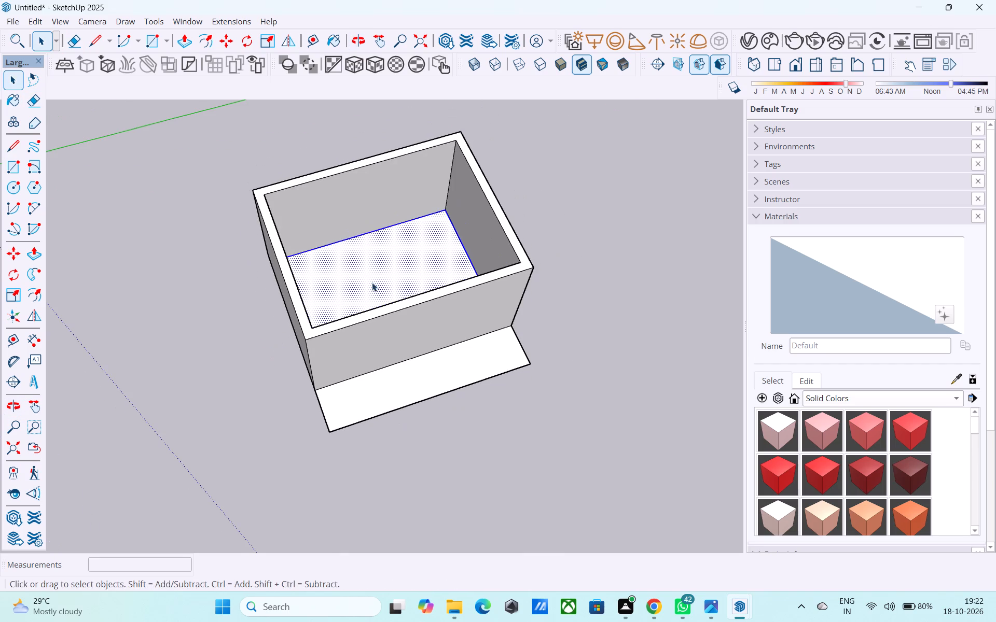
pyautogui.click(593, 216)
# Group all the connected wall, floor and strip geometry.
pyautogui.moveTo(423, 239); pyautogui.dragTo(429, 208, button='middle')
pyautogui.scroll(-2, 378, 359)
pyautogui.moveTo(377, 362); pyautogui.dragTo(428, 237, button='middle')
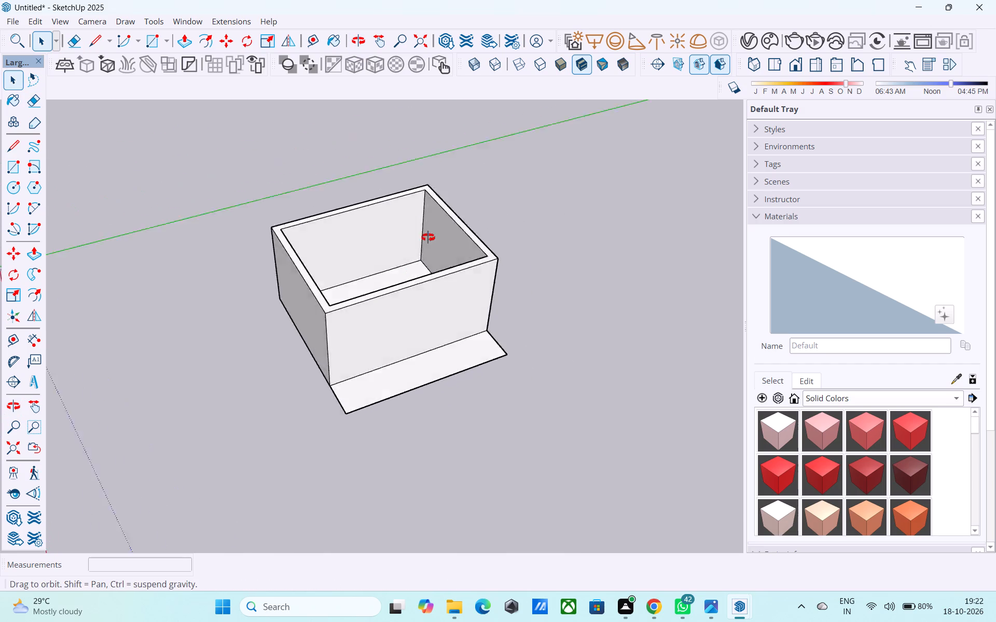
pyautogui.moveTo(428, 237); pyautogui.dragTo(358, 159, button='middle')
pyautogui.moveTo(357, 164); pyautogui.dragTo(527, 52, button='middle')
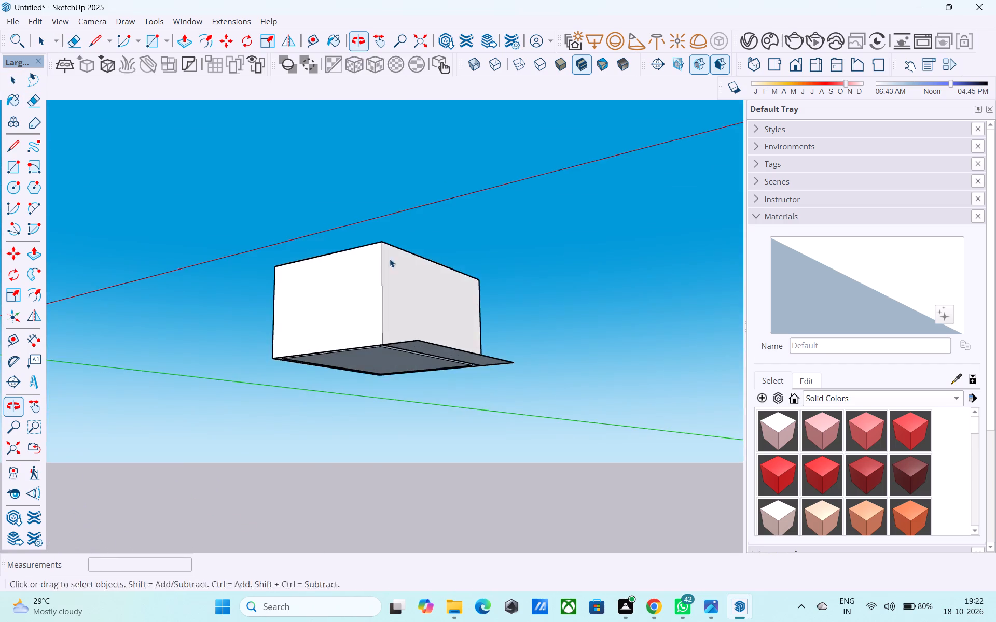
pyautogui.moveTo(374, 282); pyautogui.dragTo(337, 173, button='middle')
pyautogui.scroll(-1, 360, 257)
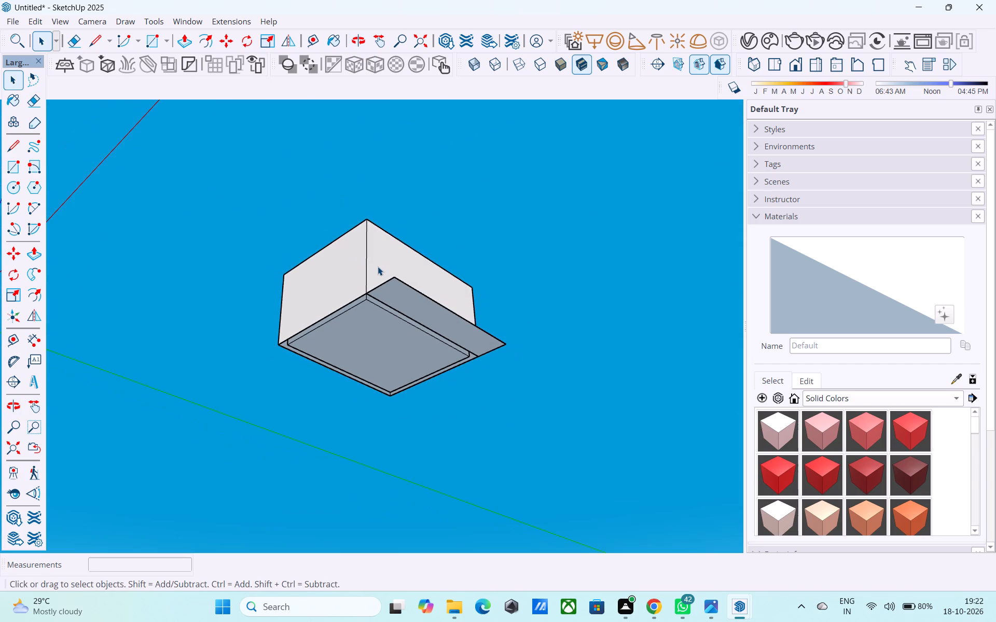
pyautogui.tripleClick(378, 266)
pyautogui.moveTo(375, 266); pyautogui.dragTo(370, 266, button='right')
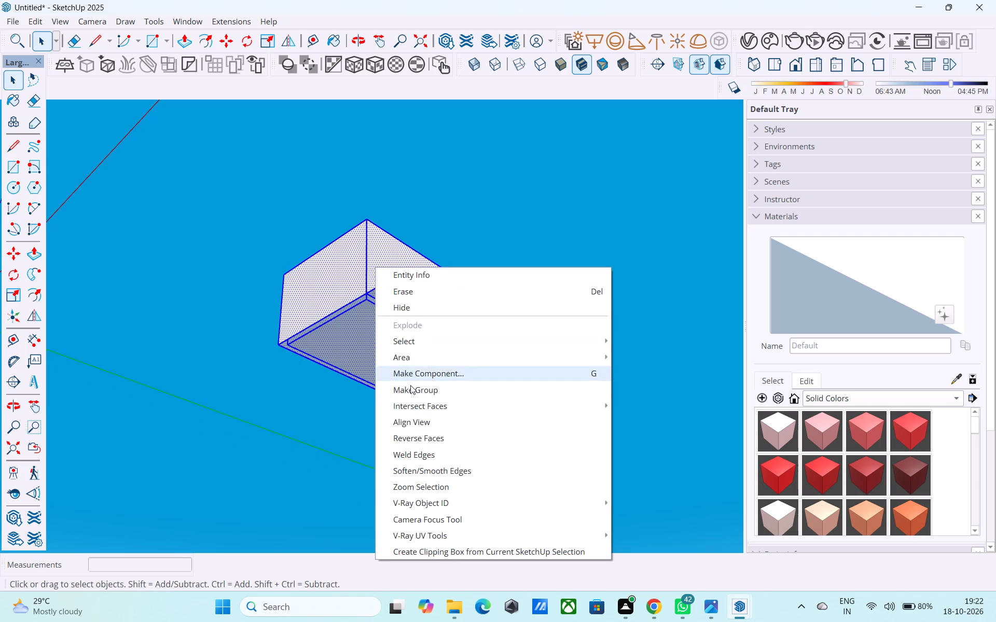
pyautogui.click(416, 393)
# Draw a rectangle across the group's whole underside, from one outer corner to the opposite one, including the 4' strip.
pyautogui.moveTo(410, 362); pyautogui.dragTo(547, 327, button='middle')
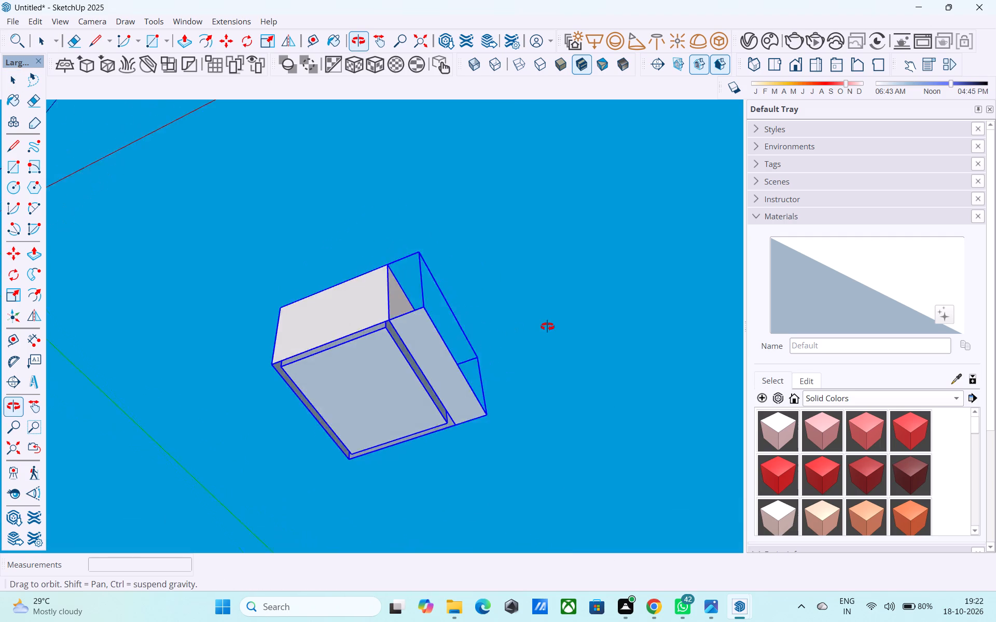
pyautogui.moveTo(547, 327); pyautogui.dragTo(410, 444, button='middle')
pyautogui.scroll(3, 310, 405)
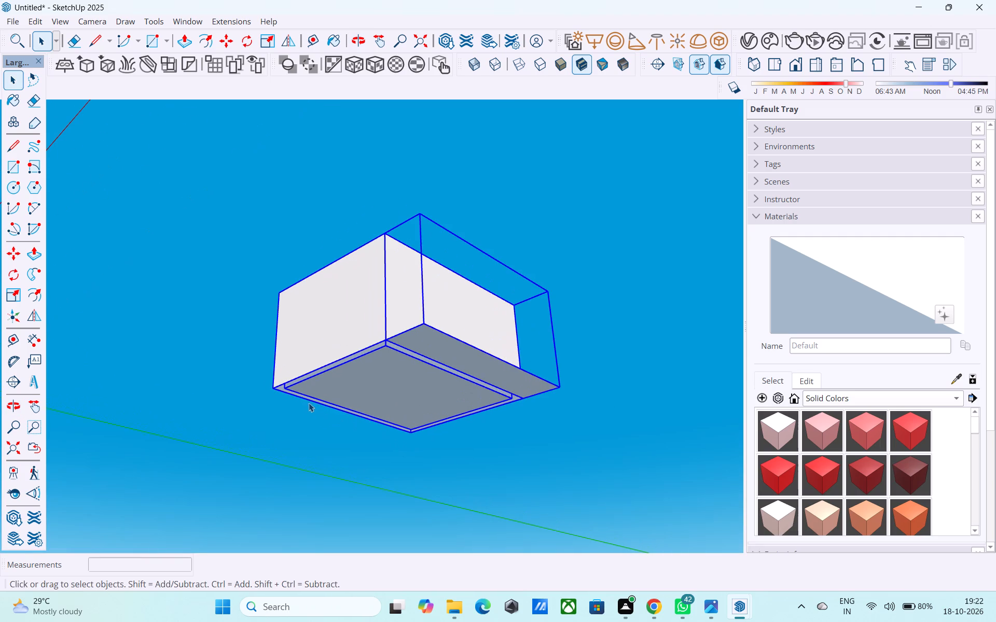
pyautogui.press('r')
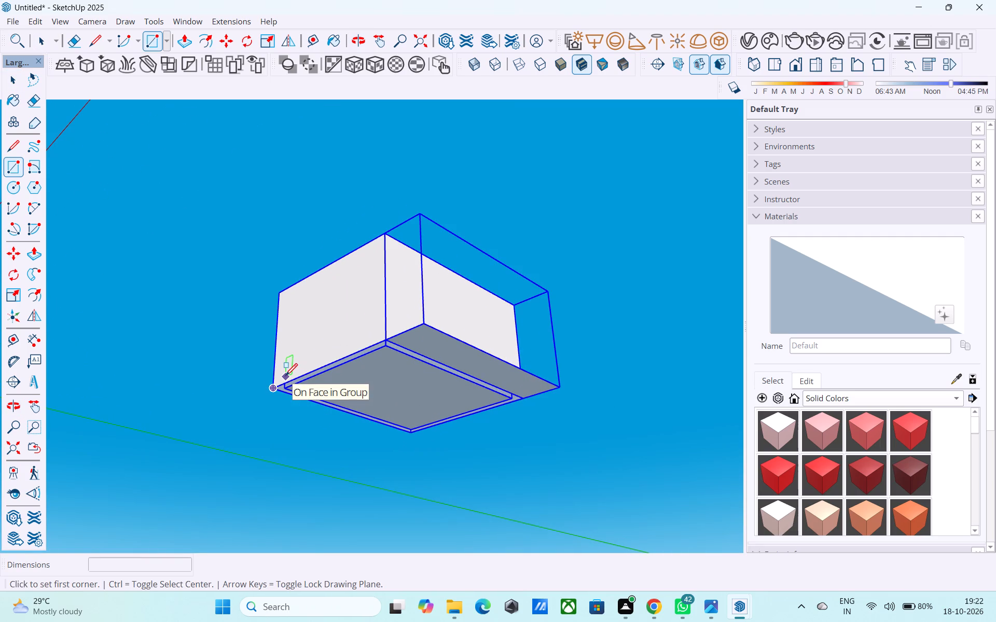
pyautogui.press('space')
pyautogui.moveTo(275, 384); pyautogui.dragTo(273, 398, button='middle')
pyautogui.scroll(3, 272, 398)
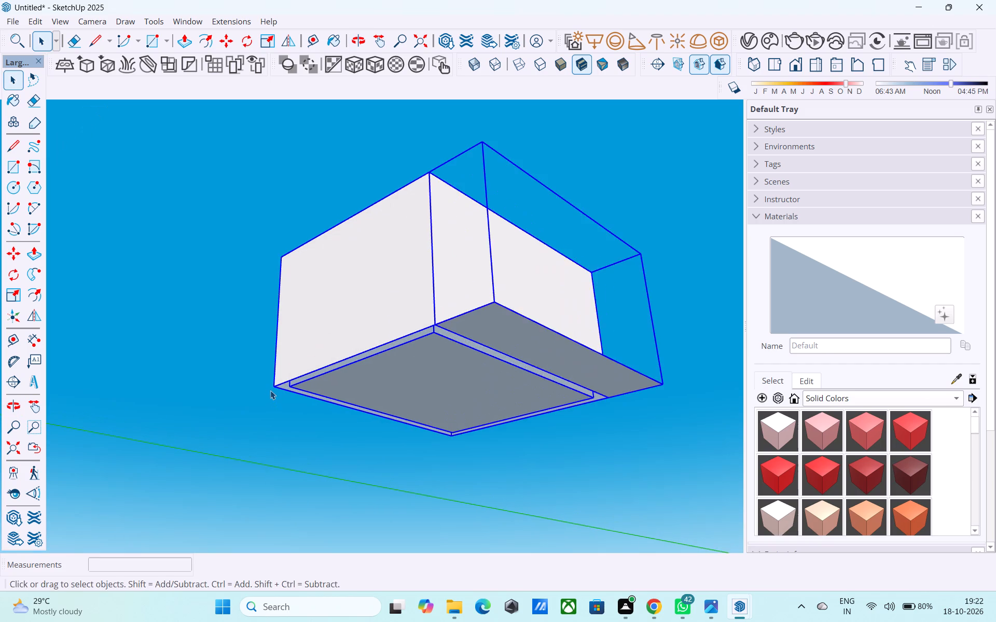
pyautogui.scroll(3, 270, 390)
pyautogui.press('r')
pyautogui.click(273, 385)
pyautogui.scroll(-4, 273, 385)
pyautogui.moveTo(273, 385); pyautogui.dragTo(481, 387, button='middle')
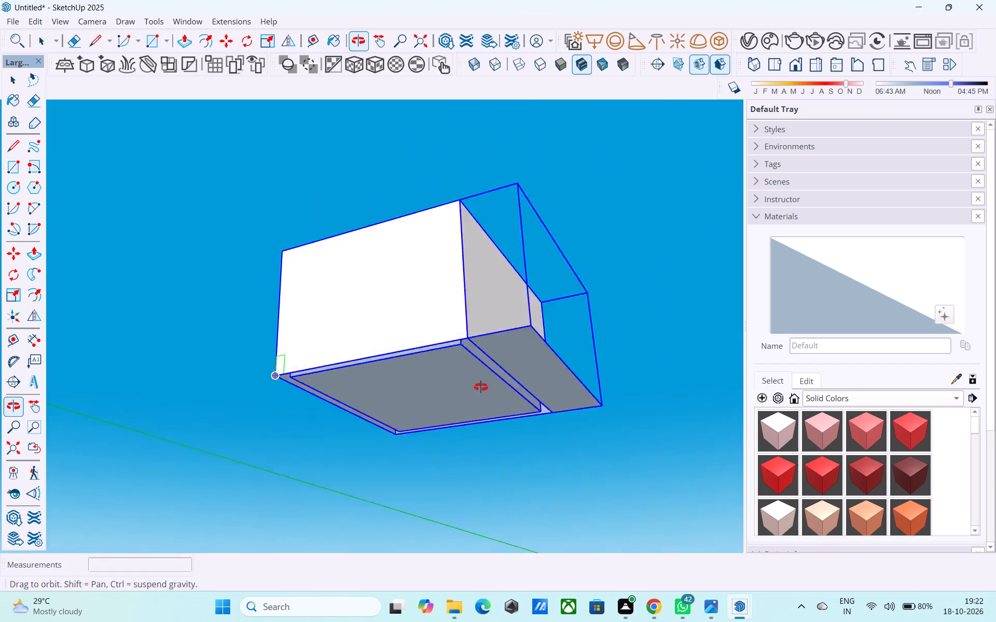
pyautogui.moveTo(481, 387); pyautogui.dragTo(245, 368, button='middle')
pyautogui.moveTo(525, 395); pyautogui.dragTo(464, 401, button='middle')
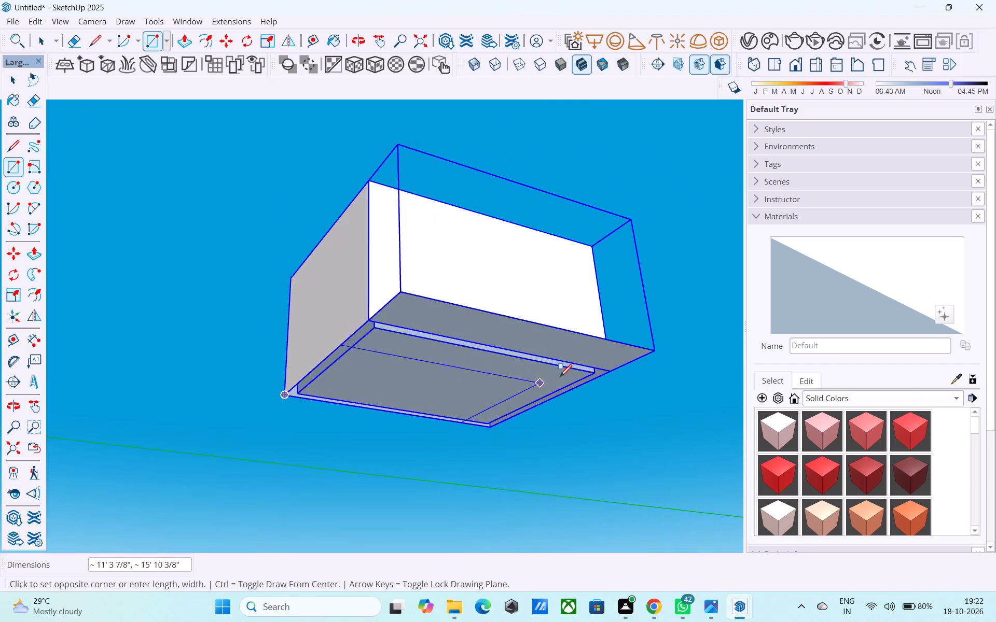
pyautogui.click(658, 353)
pyautogui.press('space')
# Push/Pull the underside rectangle 6" downward to form a base slab beneath the group.
pyautogui.click(455, 360)
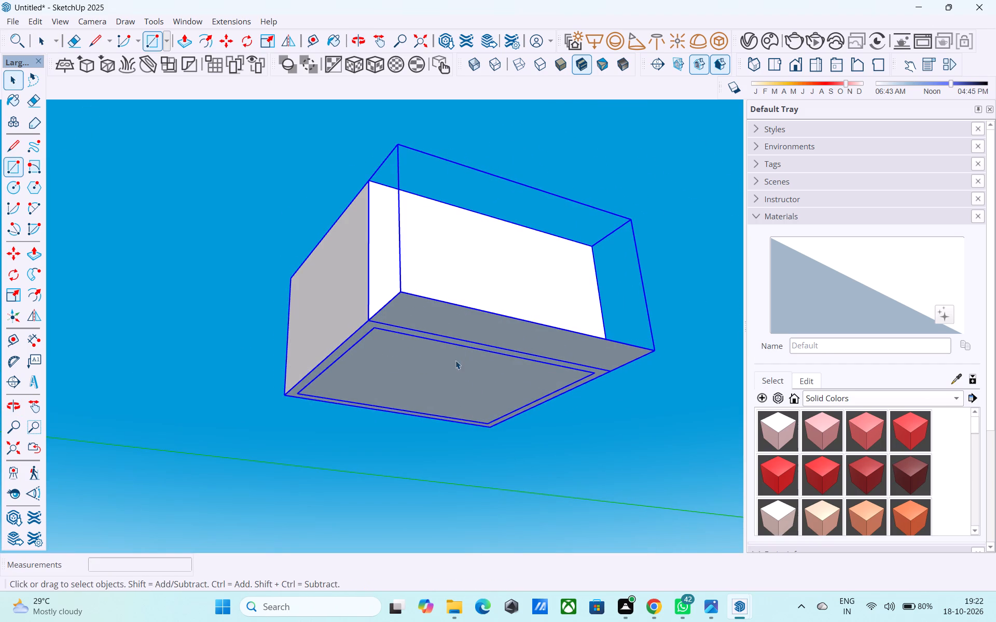
pyautogui.press('p')
pyautogui.click(454, 360)
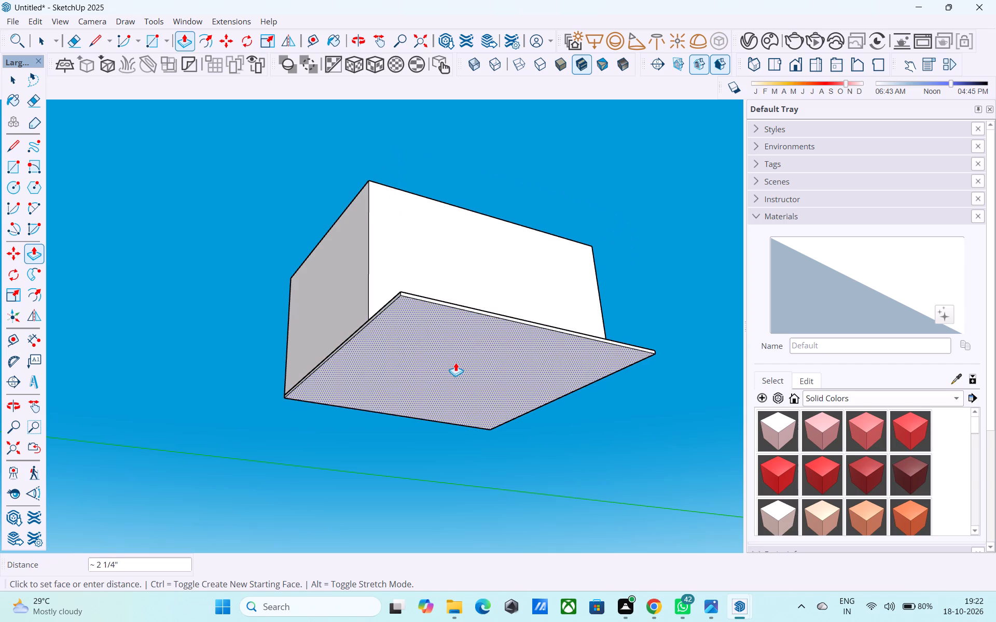
pyautogui.press('6')
pyautogui.hotkey('shift', '"')
pyautogui.press('Return')
pyautogui.press('space')
# Examine the walls and the base slab from several sides and from above.
pyautogui.moveTo(440, 260); pyautogui.dragTo(427, 341, button='middle')
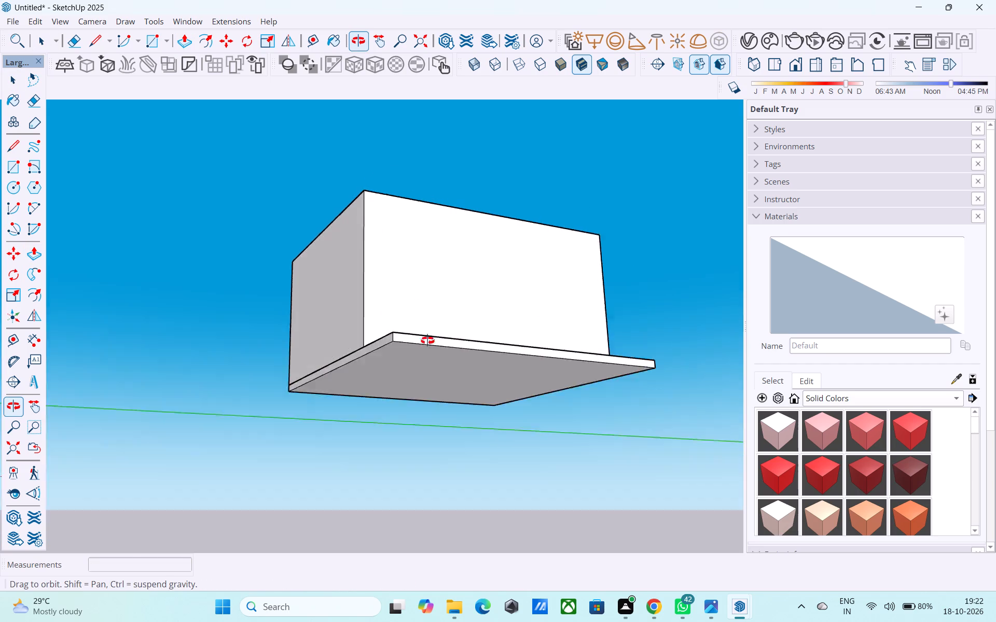
pyautogui.moveTo(427, 341); pyautogui.dragTo(374, 513, button='middle')
pyautogui.moveTo(360, 375); pyautogui.dragTo(381, 450, button='middle')
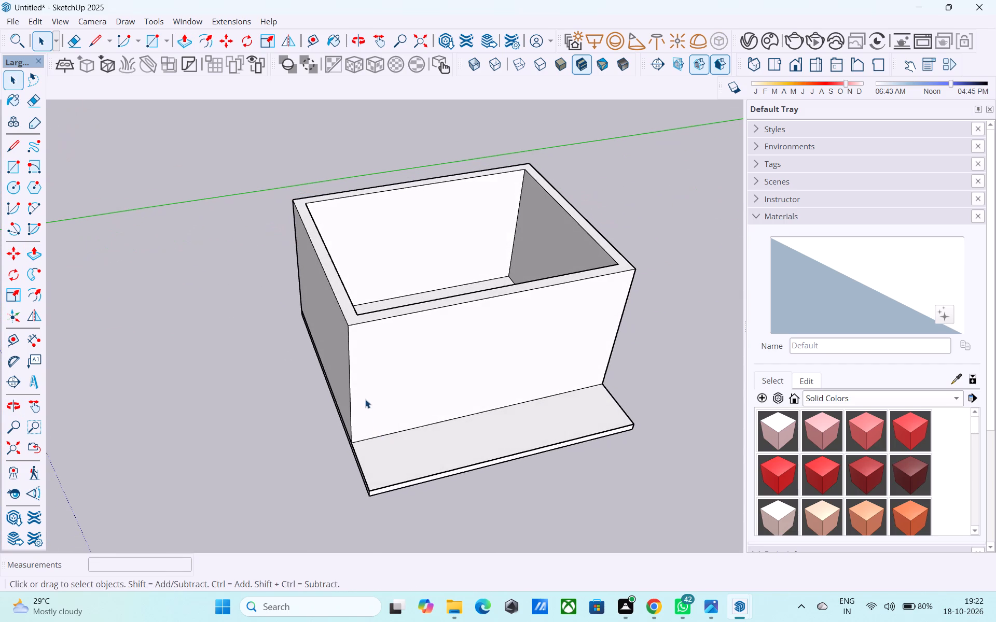
pyautogui.scroll(-1, 358, 394)
pyautogui.moveTo(358, 390); pyautogui.dragTo(364, 370, button='middle')
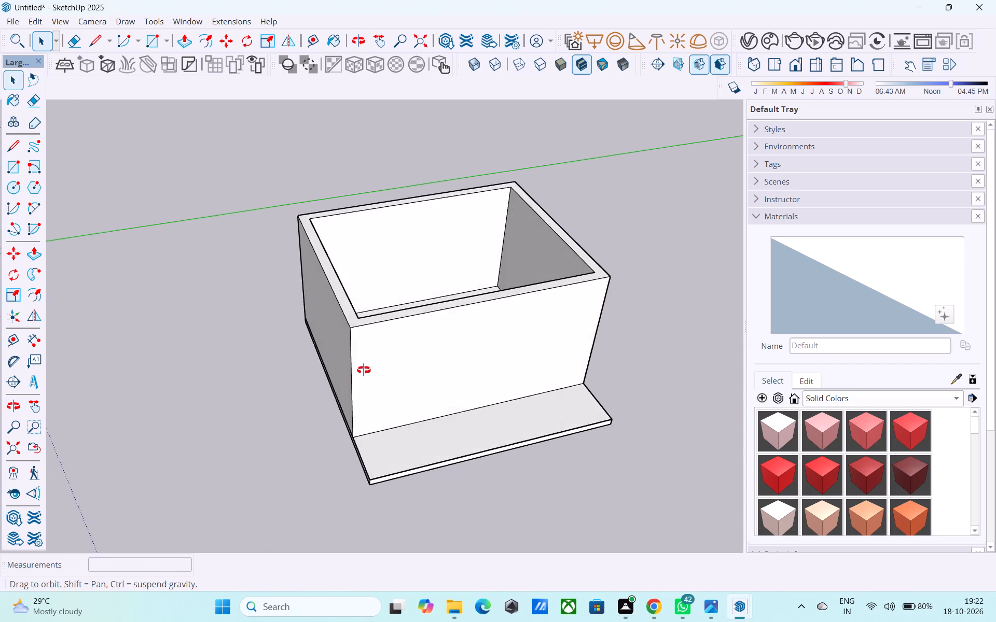
pyautogui.moveTo(364, 370); pyautogui.dragTo(404, 377, button='middle')
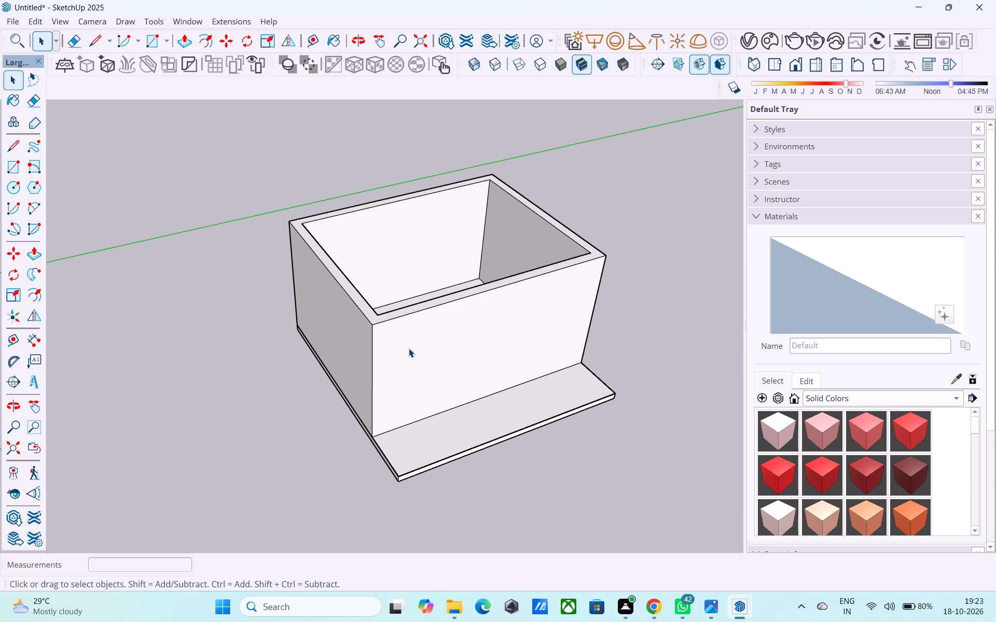
pyautogui.moveTo(405, 347); pyautogui.dragTo(408, 290, button='middle')
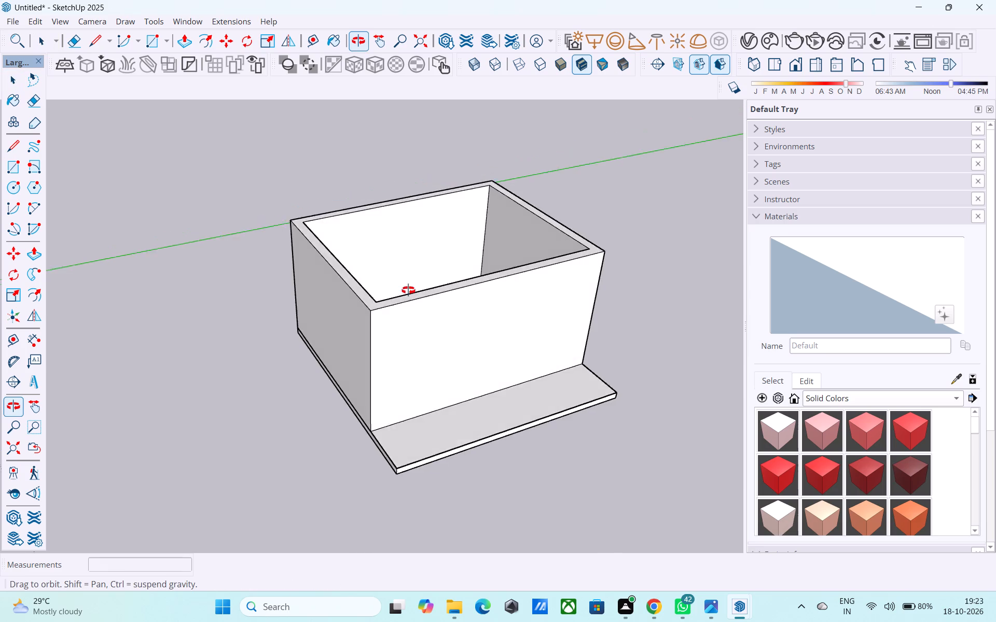
pyautogui.moveTo(408, 290); pyautogui.dragTo(624, 431, button='middle')
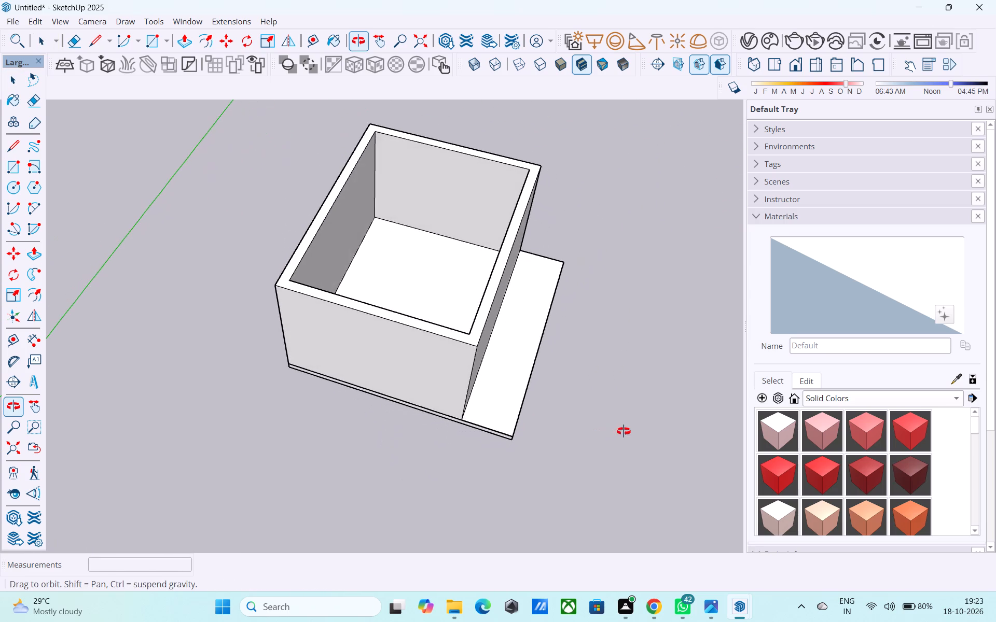
pyautogui.moveTo(624, 431); pyautogui.dragTo(624, 430, button='middle')
pyautogui.scroll(3, 309, 281)
pyautogui.scroll(-4, 305, 274)
pyautogui.moveTo(306, 332); pyautogui.dragTo(275, 265, button='middle')
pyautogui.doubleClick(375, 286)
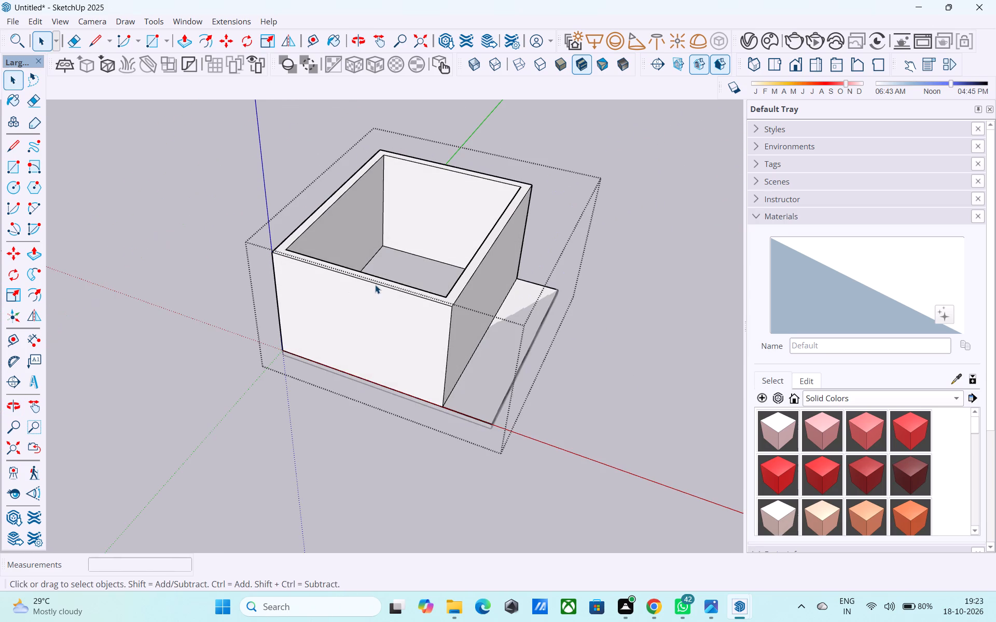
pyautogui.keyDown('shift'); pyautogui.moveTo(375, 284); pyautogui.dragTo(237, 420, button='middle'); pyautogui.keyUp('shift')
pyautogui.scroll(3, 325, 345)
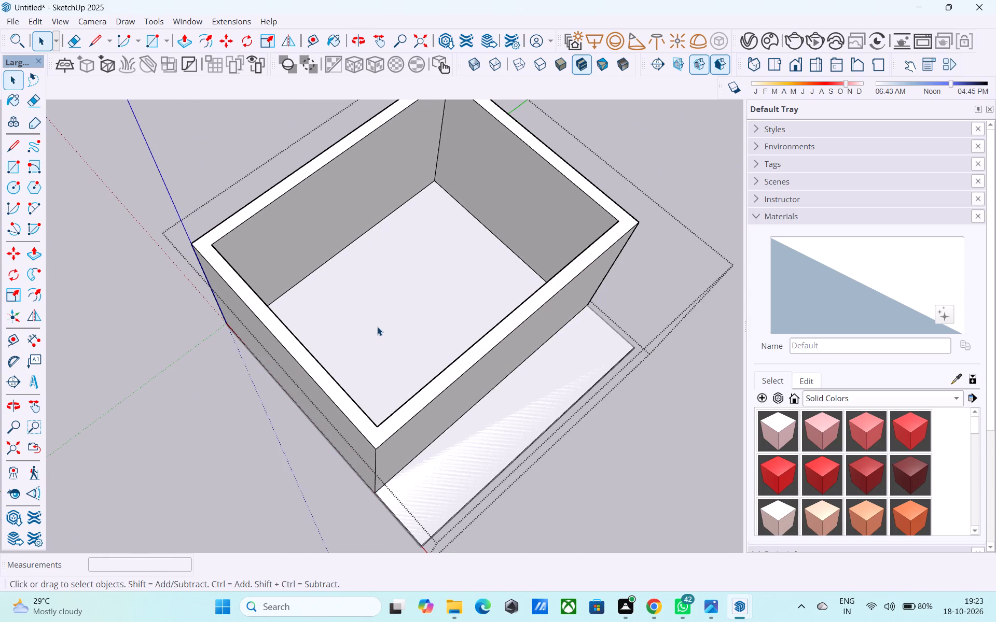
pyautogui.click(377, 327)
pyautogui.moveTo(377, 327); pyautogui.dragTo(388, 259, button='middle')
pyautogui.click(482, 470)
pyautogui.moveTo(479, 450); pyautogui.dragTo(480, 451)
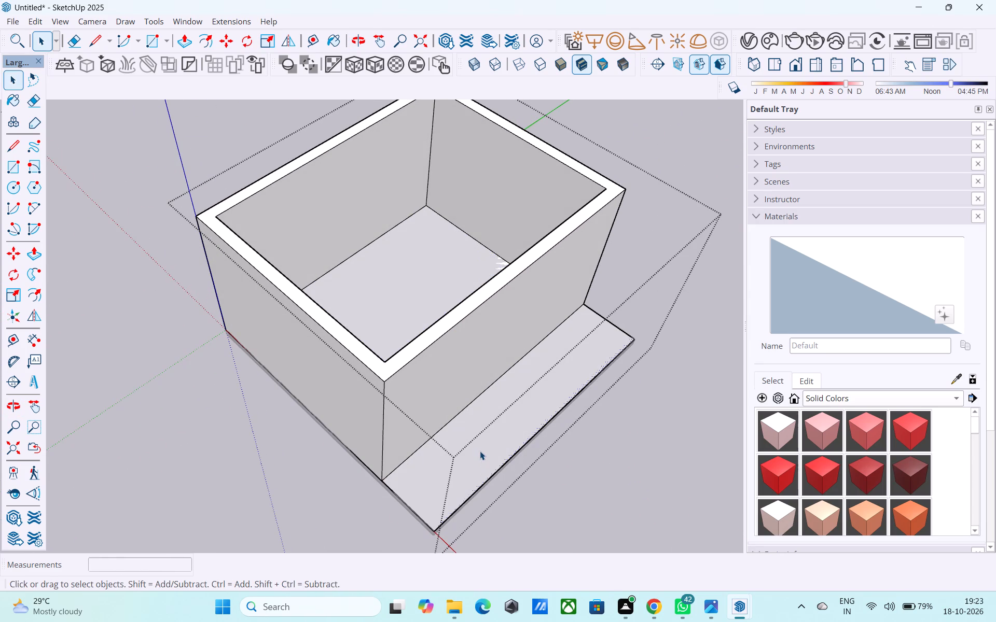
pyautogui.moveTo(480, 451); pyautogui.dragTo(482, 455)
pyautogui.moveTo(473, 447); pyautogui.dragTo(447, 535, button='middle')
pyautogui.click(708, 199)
# Delete the base slab's top face where it overlaps the group's floor and strip.
pyautogui.click(461, 277)
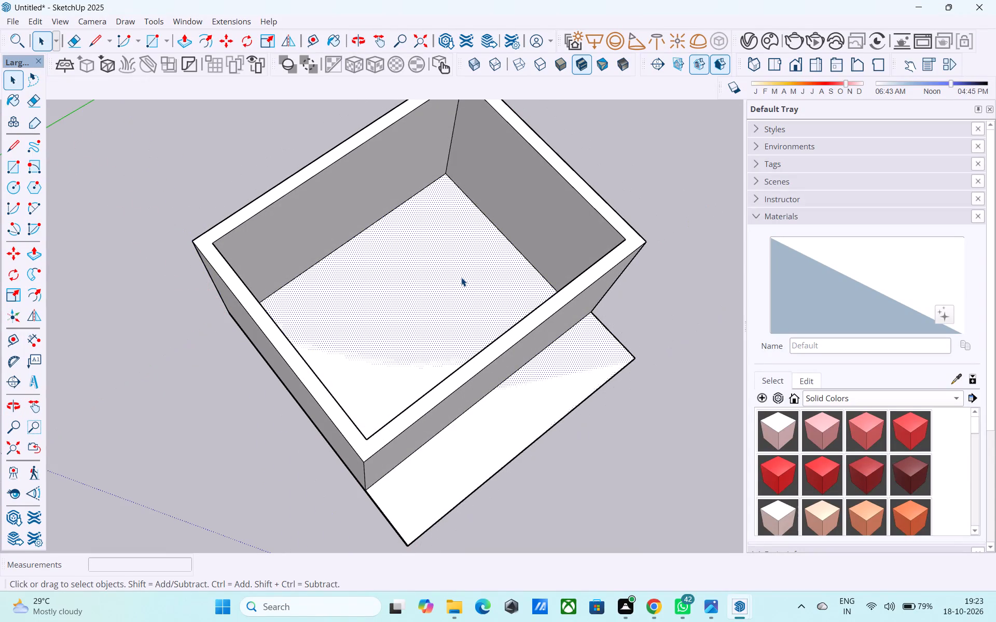
pyautogui.press('Delete')
# Examine the floor, the strip and the slab's edges from above and from the sides.
pyautogui.moveTo(452, 320); pyautogui.dragTo(313, 253, button='middle')
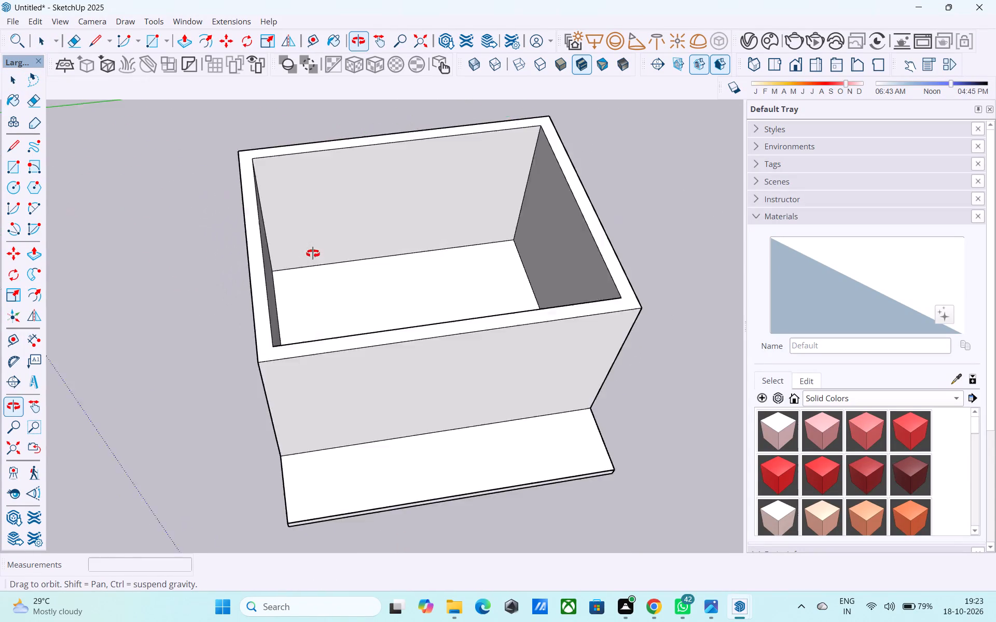
pyautogui.moveTo(313, 253); pyautogui.dragTo(672, 72, button='middle')
pyautogui.moveTo(529, 308); pyautogui.dragTo(394, 299, button='middle')
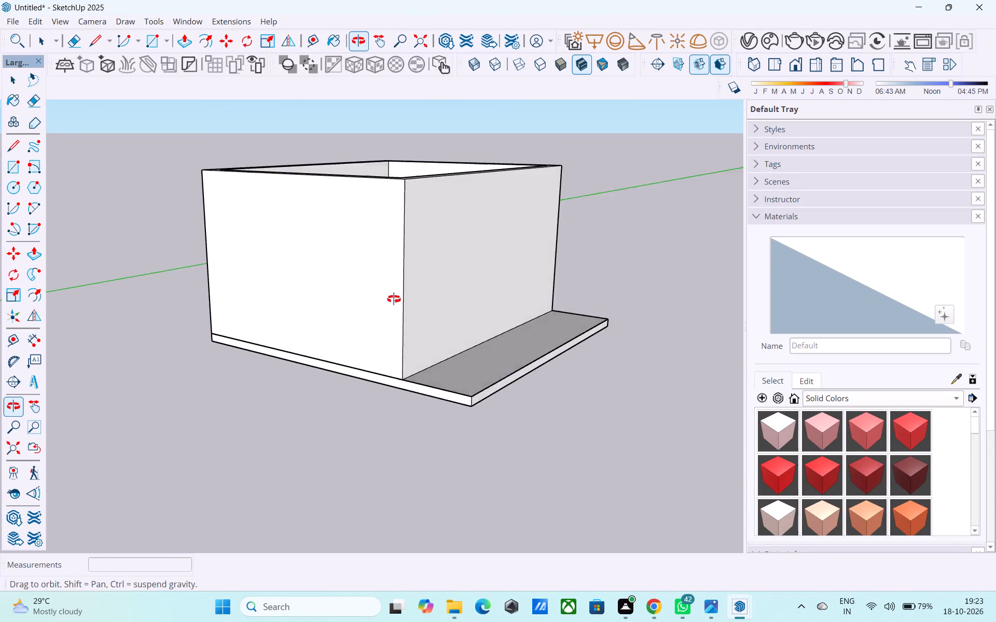
pyautogui.moveTo(394, 299); pyautogui.dragTo(386, 353, button='middle')
pyautogui.moveTo(305, 316); pyautogui.dragTo(290, 386, button='middle')
pyautogui.scroll(-4, 287, 373)
pyautogui.moveTo(287, 375); pyautogui.dragTo(286, 473, button='middle')
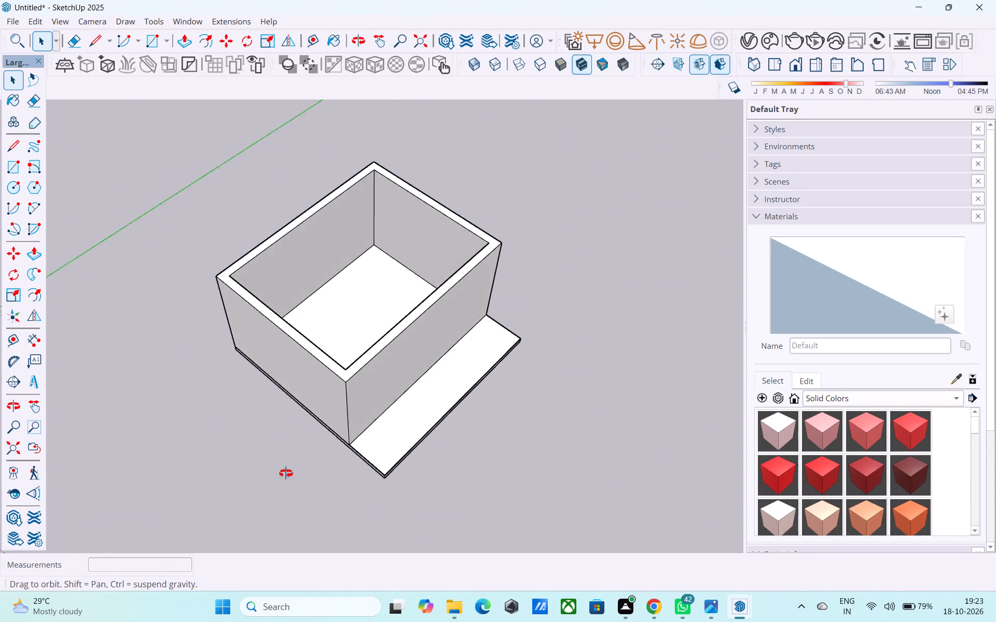
# Examine the open-top room, its adjoining strip and the base slab from above and from several sides.
pyautogui.moveTo(286, 473); pyautogui.dragTo(286, 474, button='middle')
pyautogui.scroll(-2, 306, 275)
pyautogui.moveTo(313, 316); pyautogui.dragTo(281, 452, button='middle')
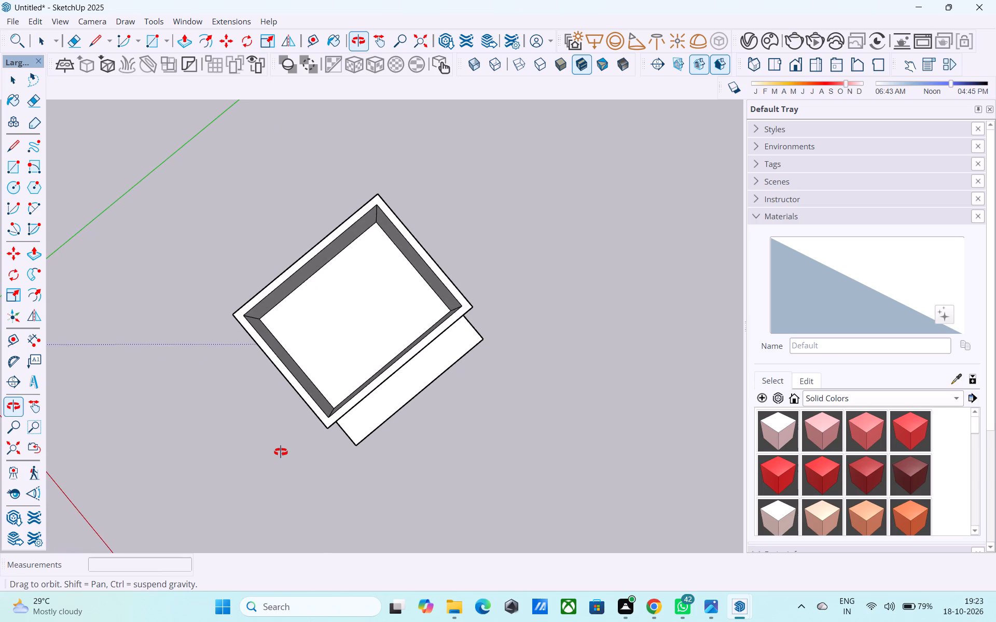
pyautogui.moveTo(281, 452); pyautogui.dragTo(547, 299, button='middle')
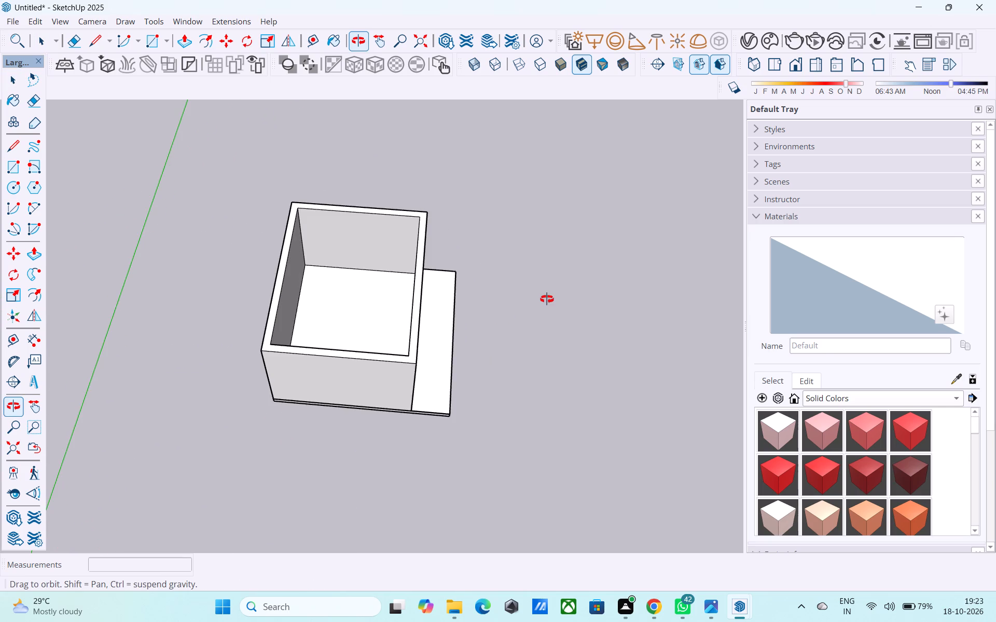
pyautogui.moveTo(547, 299); pyautogui.dragTo(295, 223, button='middle')
pyautogui.moveTo(320, 283); pyautogui.dragTo(298, 245, button='middle')
pyautogui.moveTo(340, 298); pyautogui.dragTo(298, 275, button='middle')
pyautogui.moveTo(319, 300); pyautogui.dragTo(298, 299, button='middle')
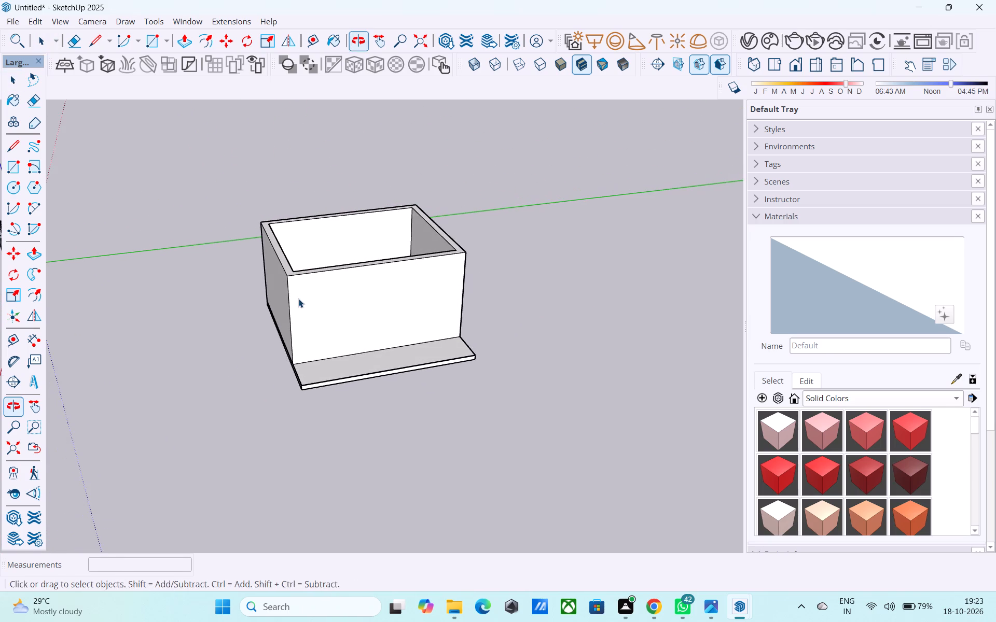
pyautogui.moveTo(298, 299); pyautogui.dragTo(299, 299, button='middle')
pyautogui.moveTo(311, 299); pyautogui.dragTo(285, 281, button='middle')
pyautogui.moveTo(336, 290); pyautogui.dragTo(308, 296, button='middle')
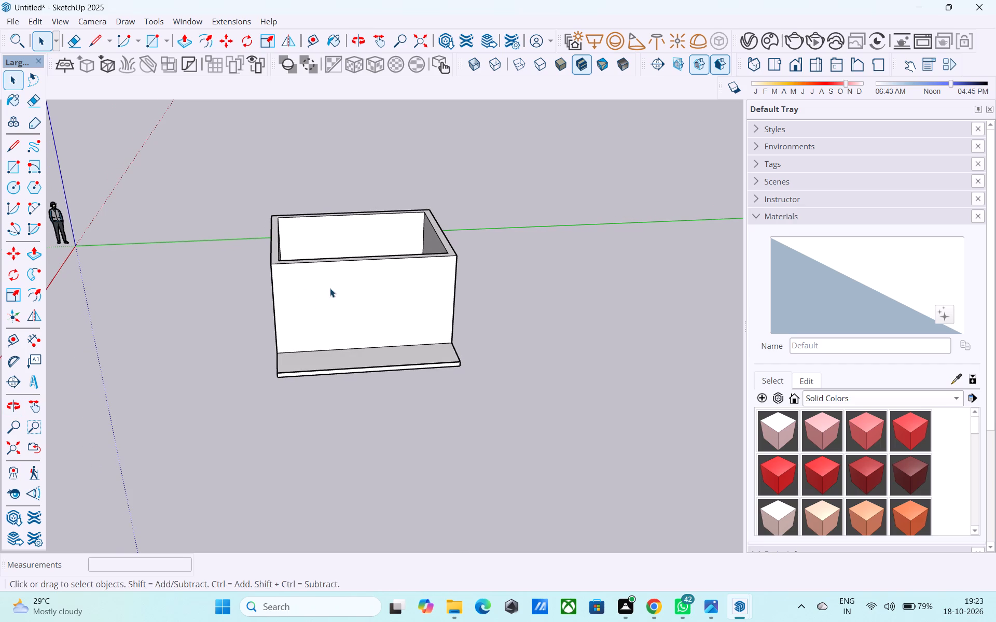
# Open the room group and copy the vertical corner edge of the strip-side wall 4' inward along the wall.
pyautogui.doubleClick(450, 296)
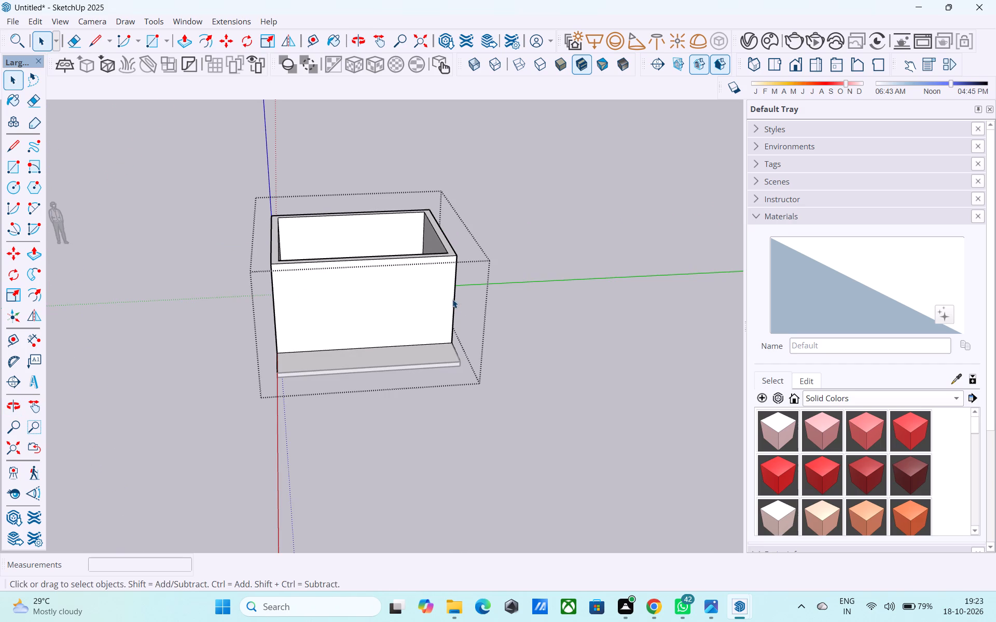
pyautogui.click(452, 299)
pyautogui.click(454, 300)
pyautogui.press('m')
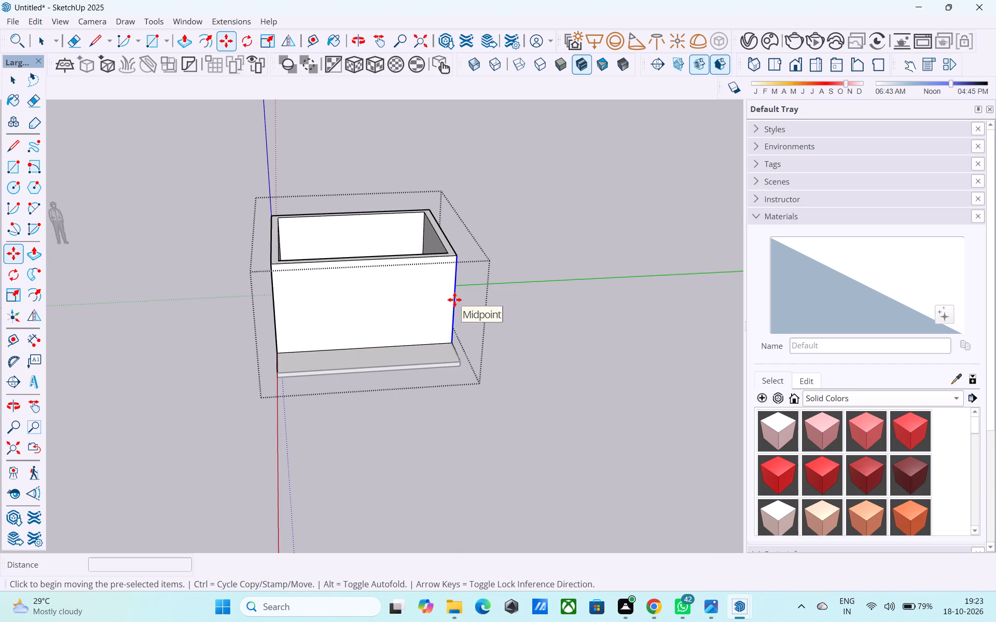
pyautogui.click(449, 347)
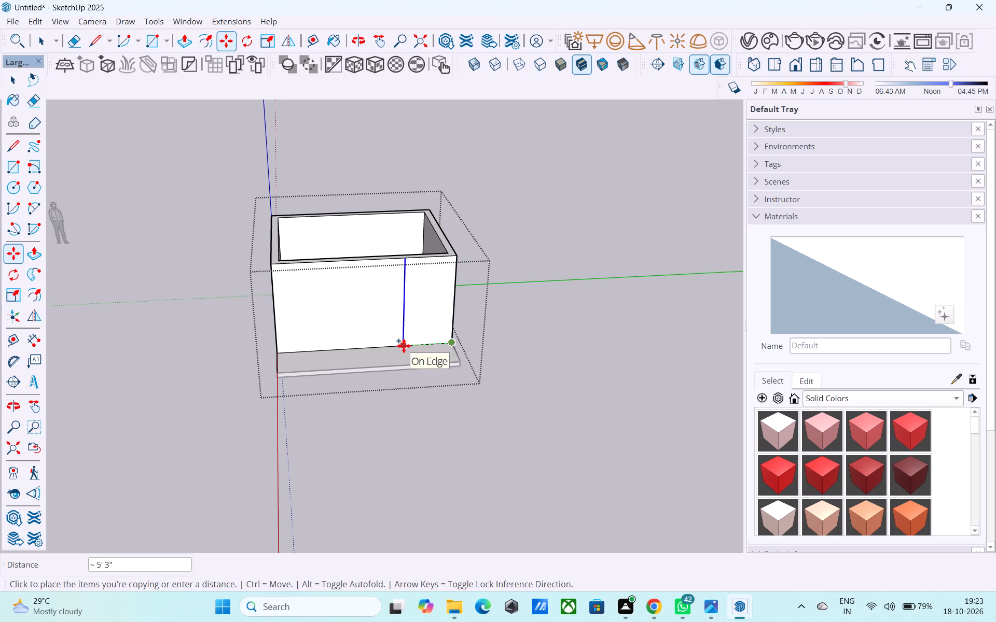
pyautogui.write("4'")
pyautogui.press('Return')
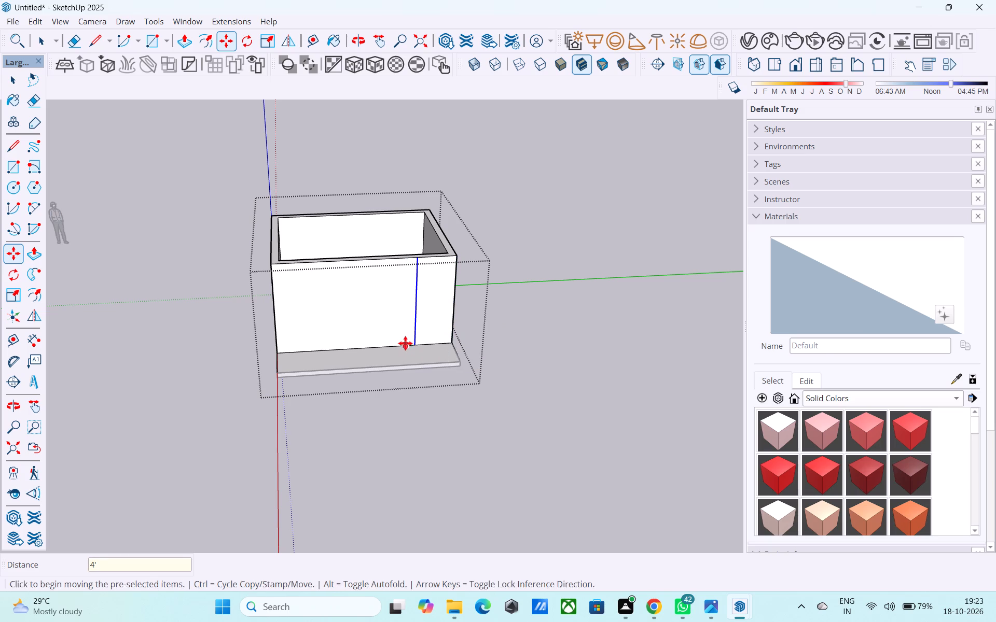
# Copy the new vertical line another 6' along the strip-side wall, away from the corner.
pyautogui.moveTo(406, 341); pyautogui.dragTo(432, 318, button='middle')
pyautogui.moveTo(430, 333); pyautogui.dragTo(438, 326, button='middle')
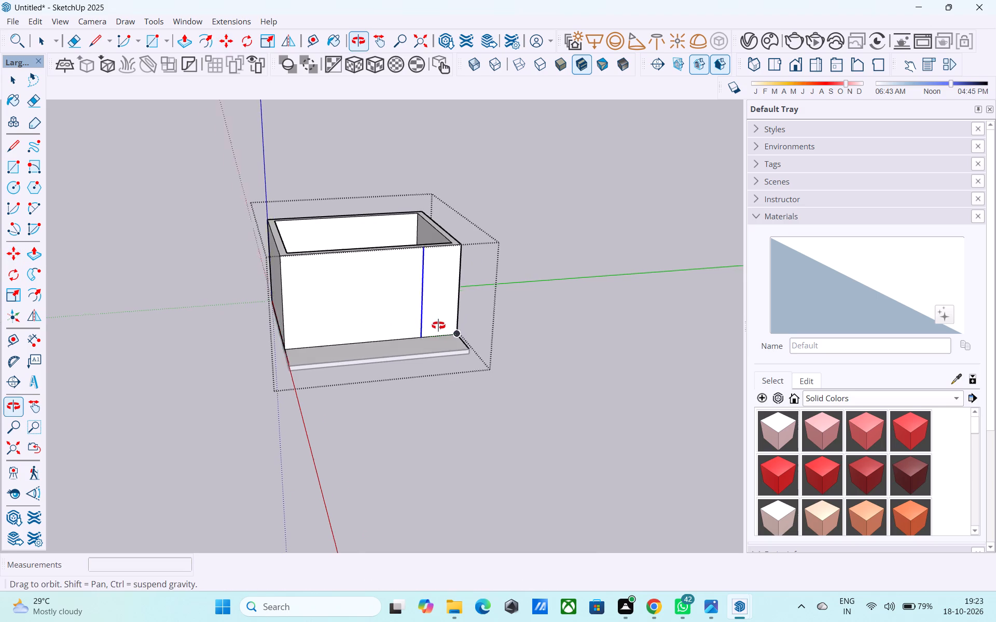
pyautogui.moveTo(438, 326); pyautogui.dragTo(439, 325, button='middle')
pyautogui.scroll(-1, 500, 320)
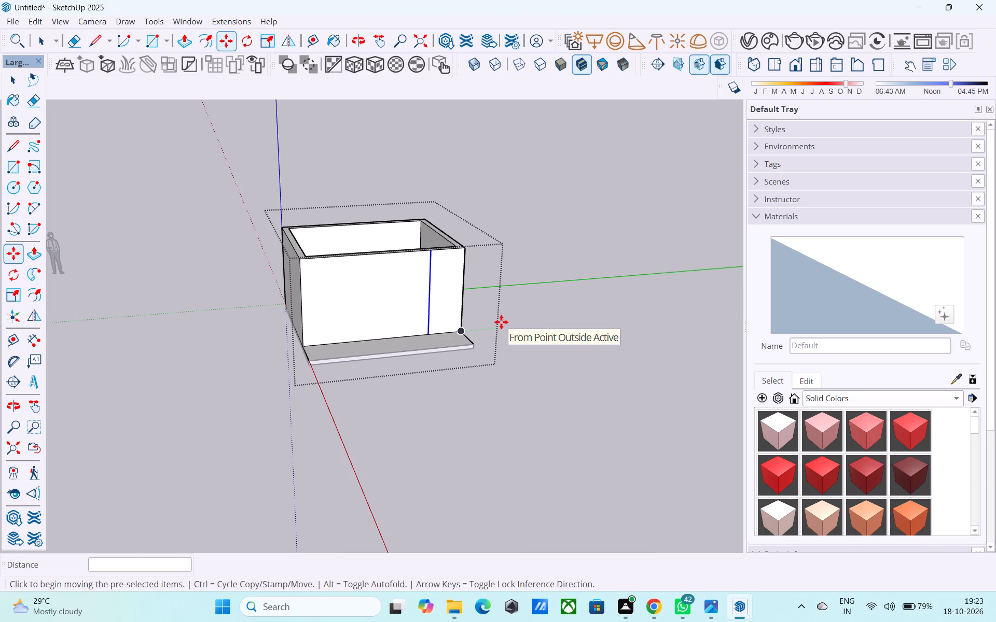
pyautogui.scroll(-1, 501, 322)
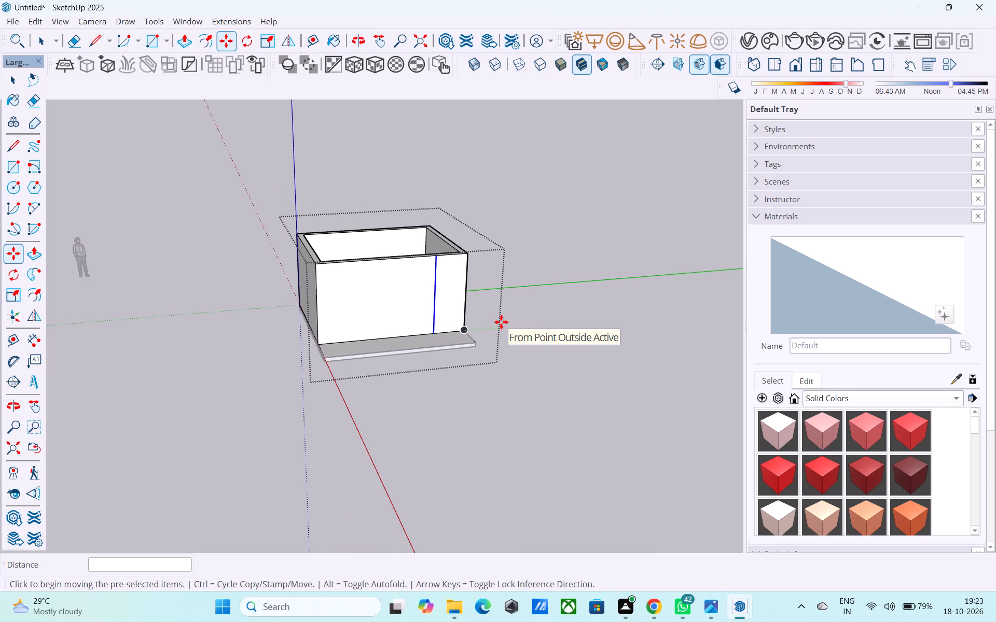
pyautogui.moveTo(501, 322); pyautogui.dragTo(483, 325, button='middle')
pyautogui.scroll(7, 431, 334)
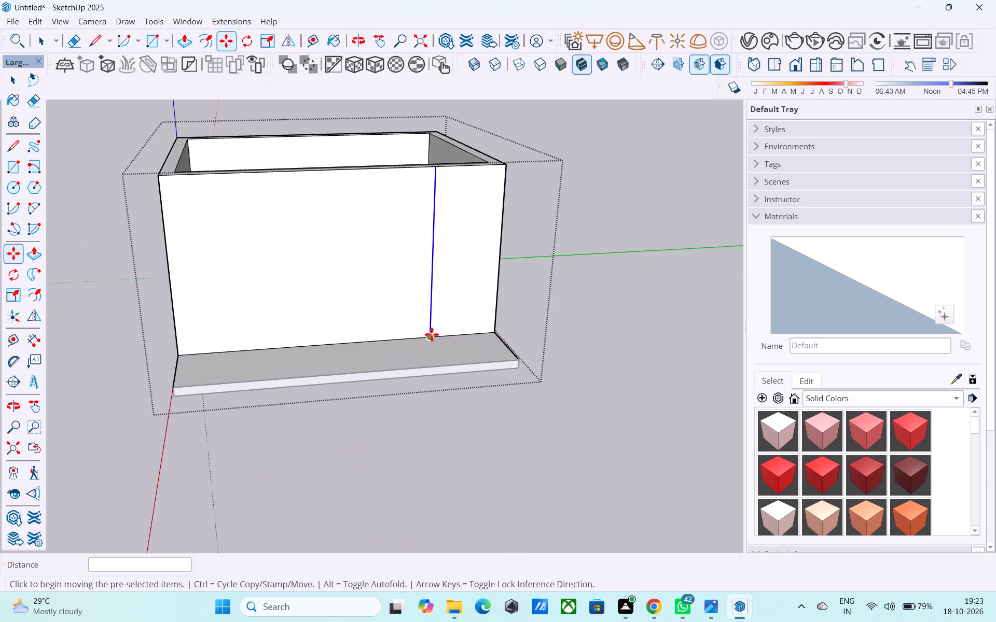
pyautogui.click(432, 334)
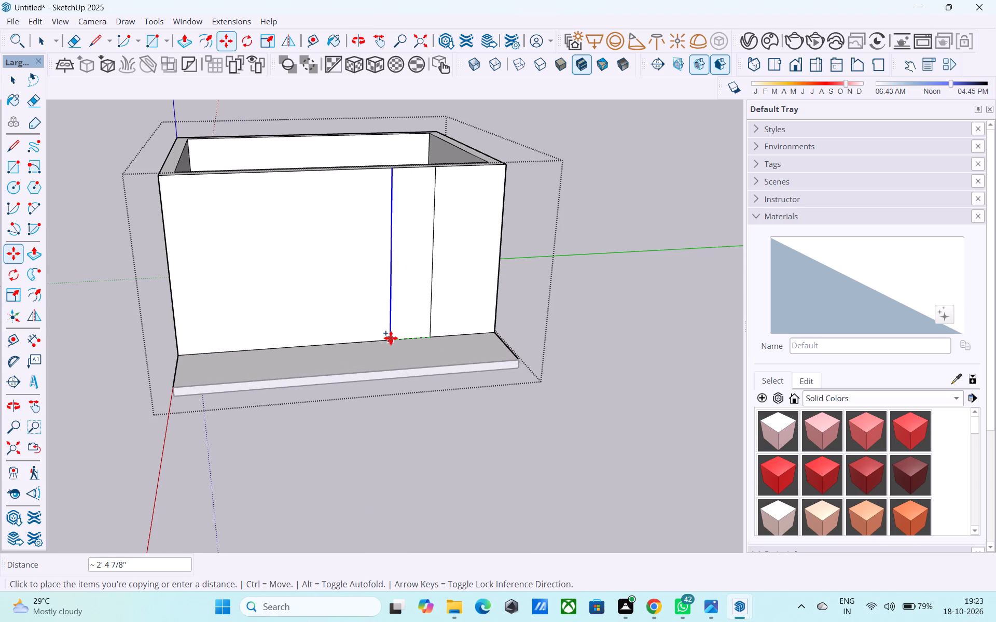
pyautogui.write("6'")
pyautogui.press('Return')
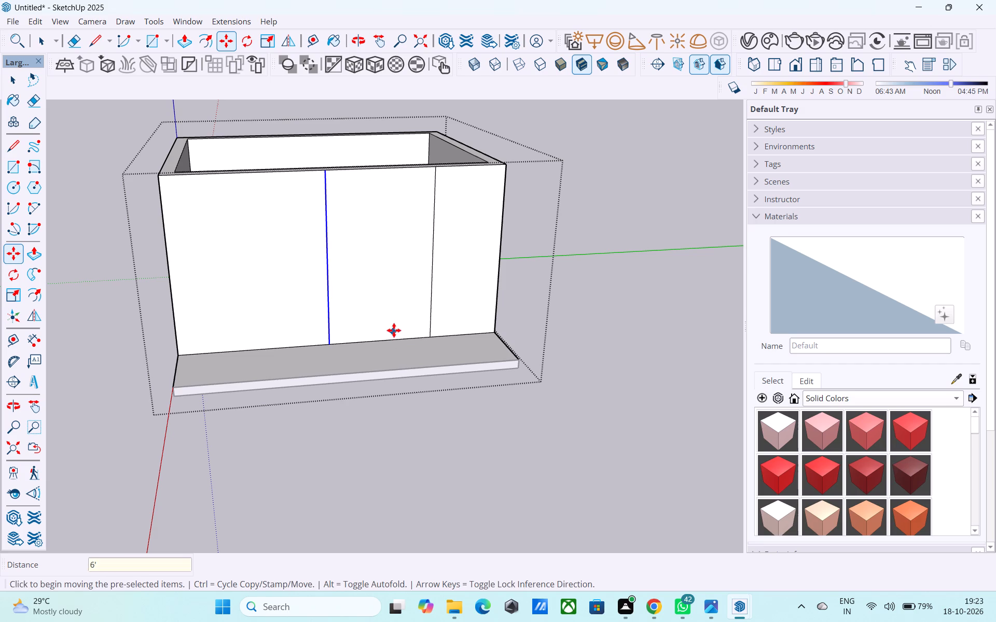
# Copy the 6' line back 6" toward the first vertical line on the strip-side wall.
pyautogui.moveTo(394, 330); pyautogui.dragTo(426, 333, button='middle')
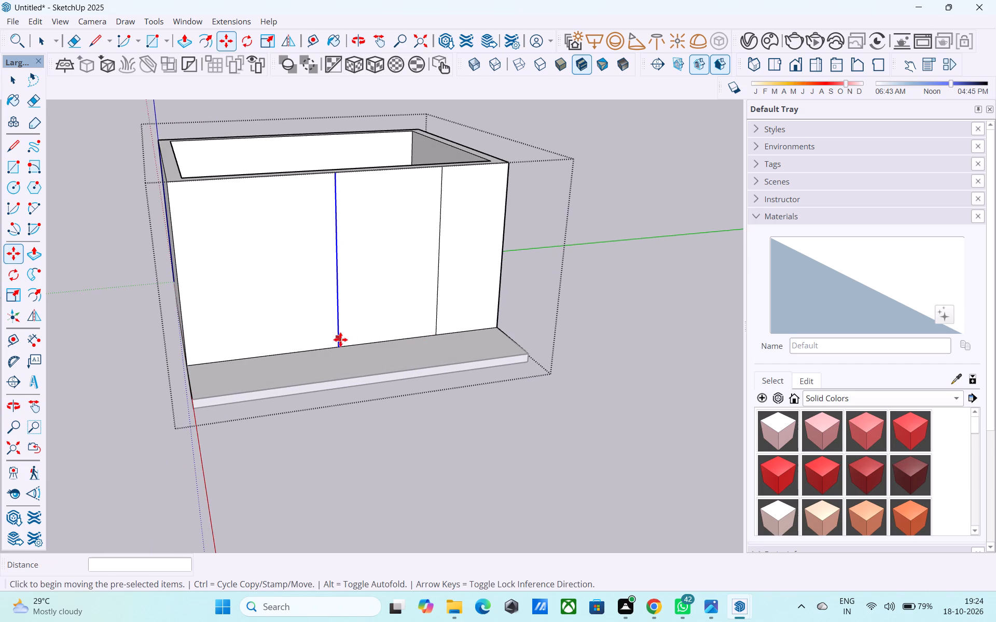
pyautogui.click(340, 345)
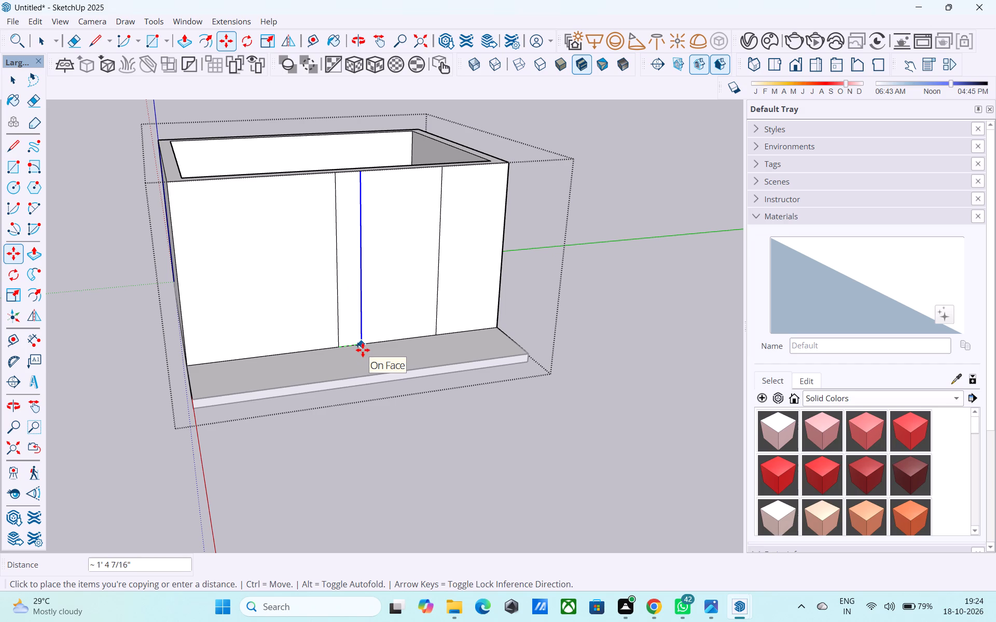
pyautogui.write('6"')
pyautogui.press('Return')
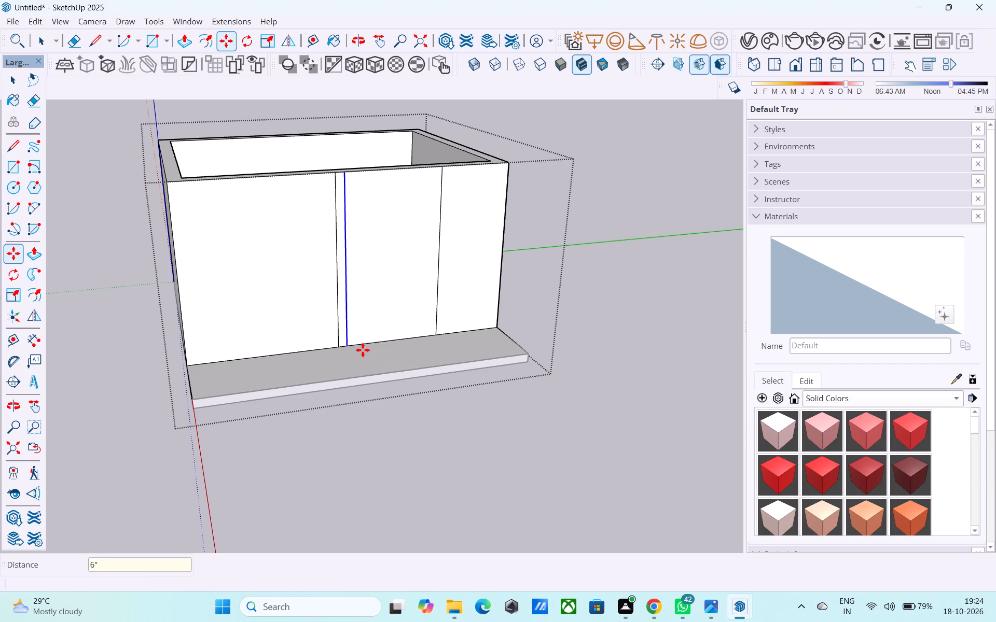
# Copy the wall's top edge between the 6" offset line and the first vertical line downward 1.5'.
pyautogui.scroll(1, 363, 350)
pyautogui.moveTo(363, 350); pyautogui.dragTo(342, 357, button='middle')
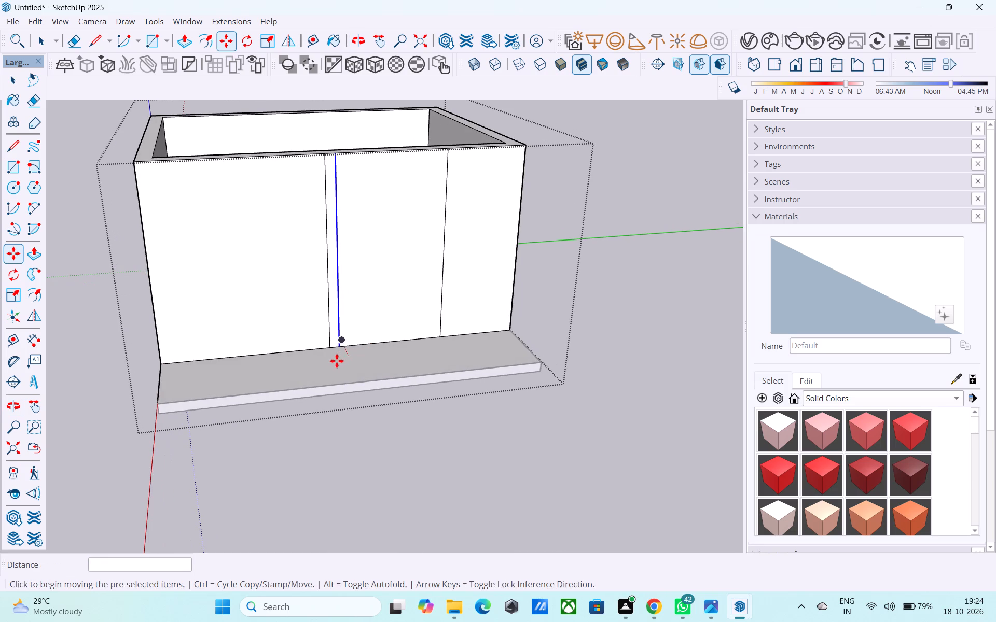
pyautogui.moveTo(338, 349); pyautogui.dragTo(471, 393, button='middle')
pyautogui.moveTo(422, 247); pyautogui.dragTo(416, 317, button='middle')
pyautogui.press('space')
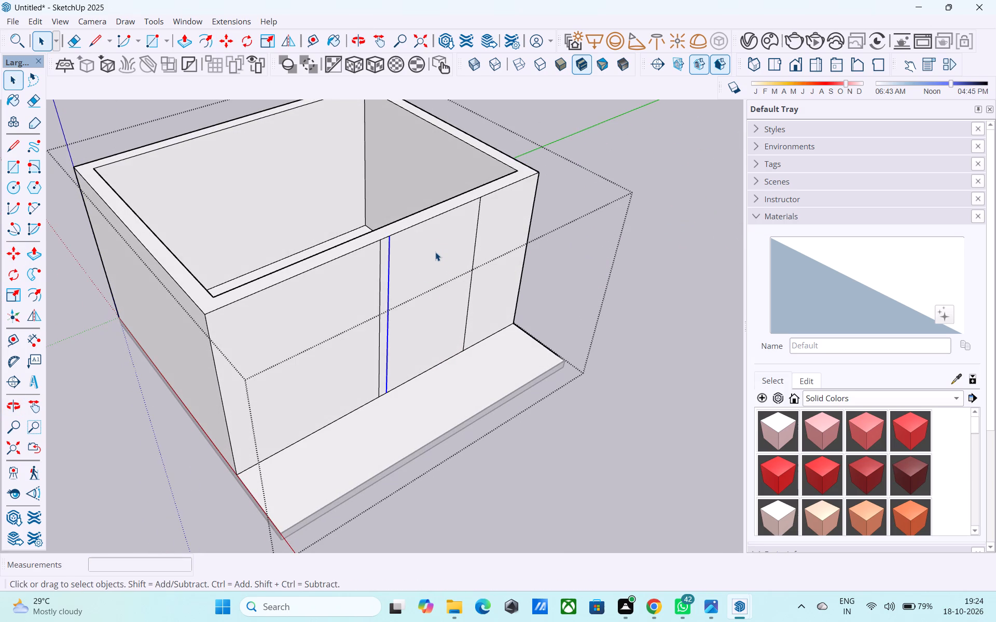
pyautogui.keyDown('shift'); pyautogui.moveTo(419, 273); pyautogui.dragTo(405, 341, button='middle'); pyautogui.keyUp('shift')
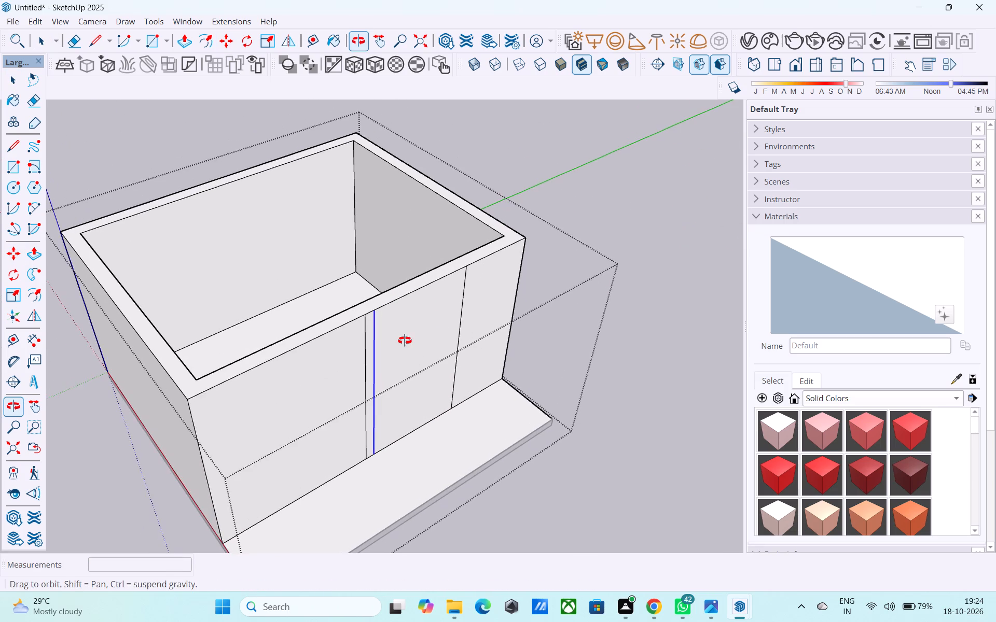
pyautogui.keyDown('shift'); pyautogui.moveTo(405, 341); pyautogui.dragTo(404, 342, button='middle'); pyautogui.keyUp('shift')
pyautogui.scroll(1, 404, 342)
pyautogui.moveTo(372, 323); pyautogui.dragTo(331, 281, button='middle')
pyautogui.scroll(3, 333, 290)
pyautogui.click(342, 248)
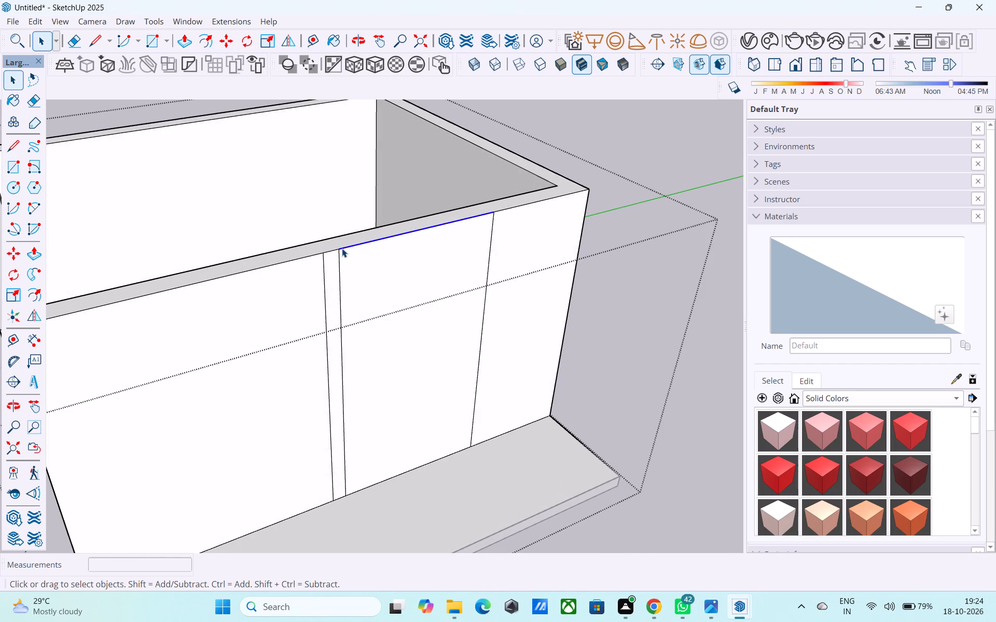
pyautogui.press('m')
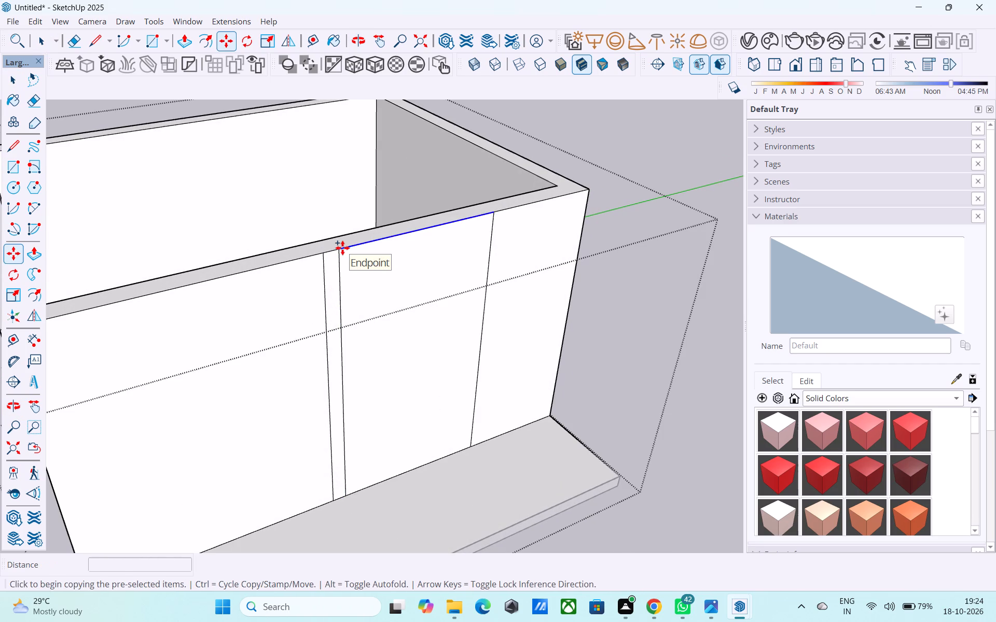
pyautogui.click(341, 250)
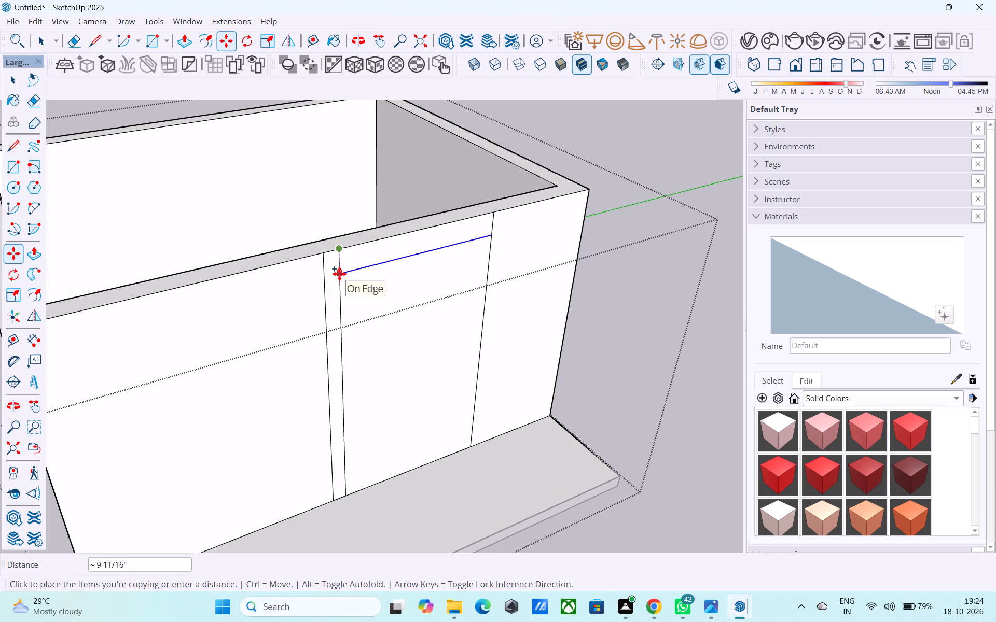
pyautogui.write('1.')
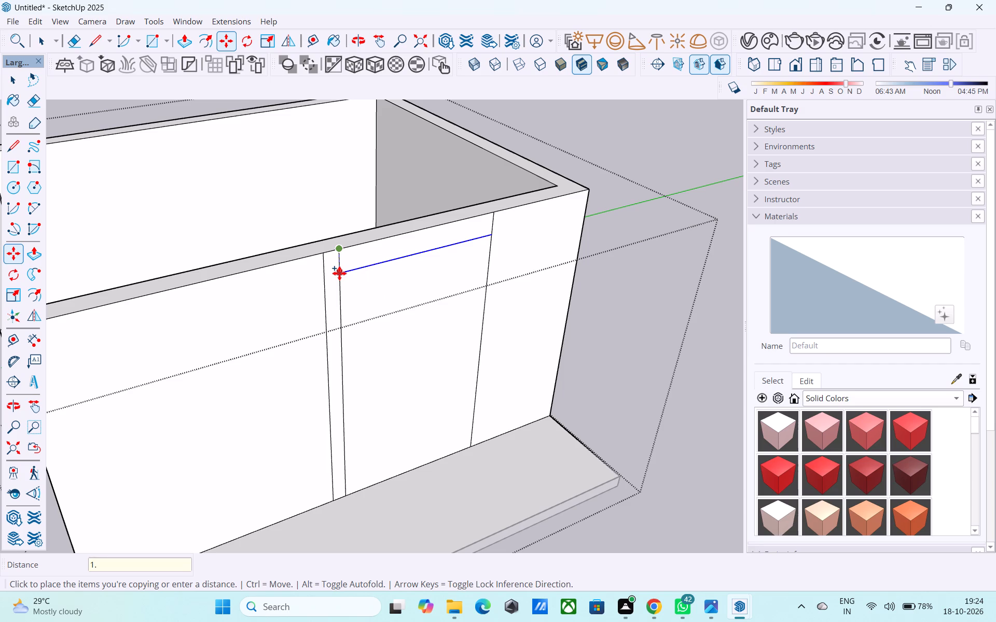
pyautogui.write("5'")
pyautogui.press('Return')
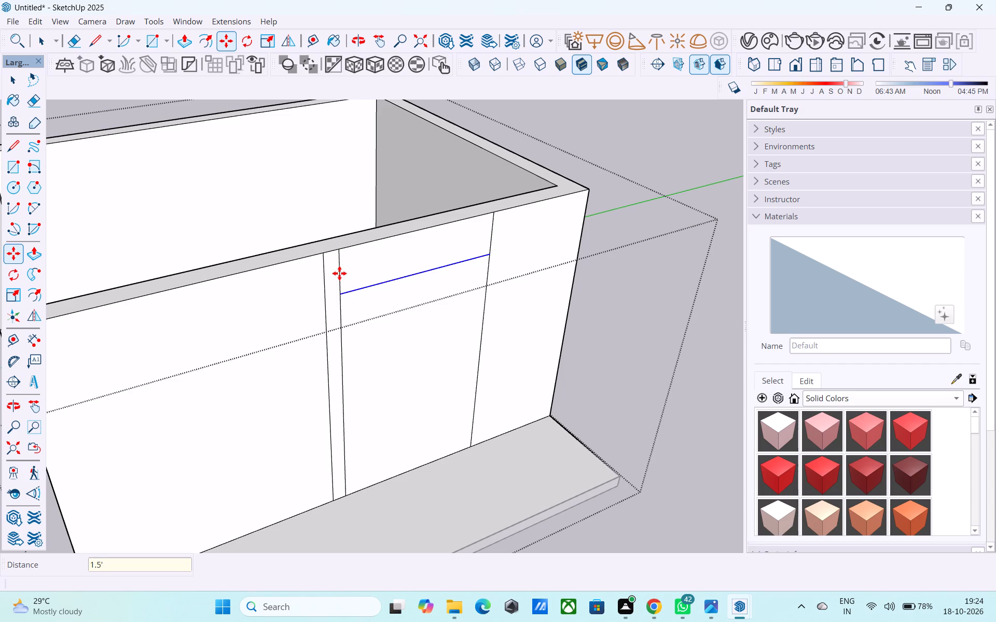
# Erase the piece of the 6" offset line above the horizontal line to clean up the door outline.
pyautogui.moveTo(339, 277); pyautogui.dragTo(322, 260, button='middle')
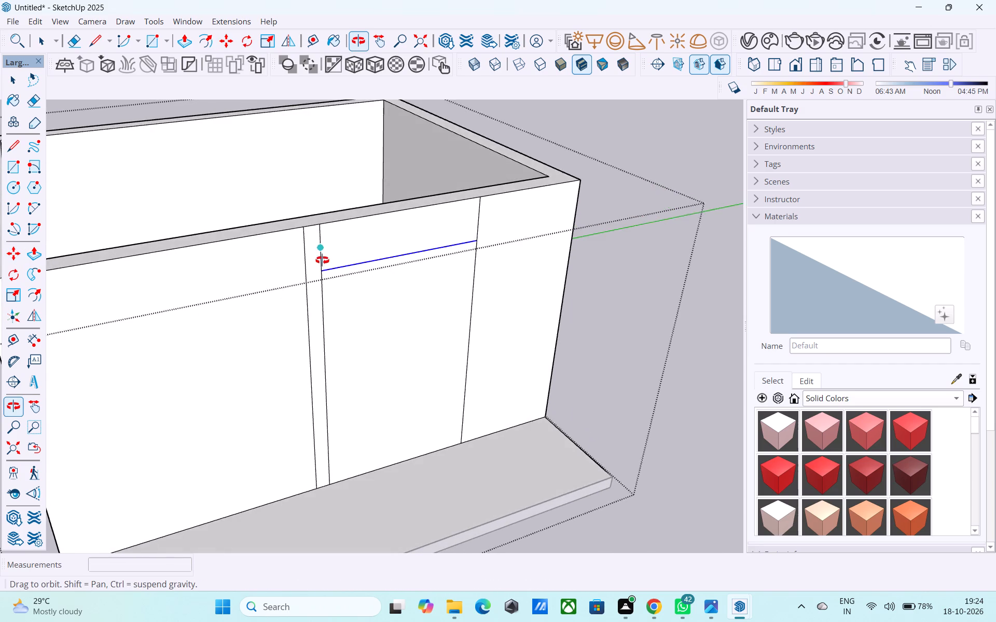
pyautogui.moveTo(322, 260); pyautogui.dragTo(327, 239, button='middle')
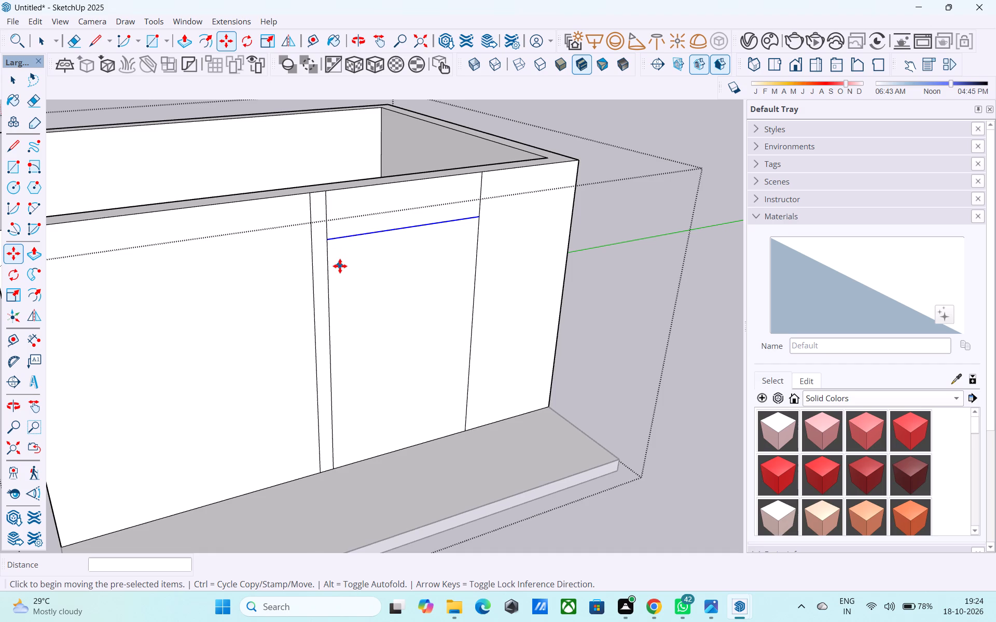
pyautogui.scroll(-3, 340, 266)
pyautogui.moveTo(327, 315); pyautogui.dragTo(317, 306, button='middle')
pyautogui.scroll(-2, 278, 358)
pyautogui.moveTo(268, 353); pyautogui.dragTo(264, 329, button='middle')
pyautogui.scroll(2, 322, 245)
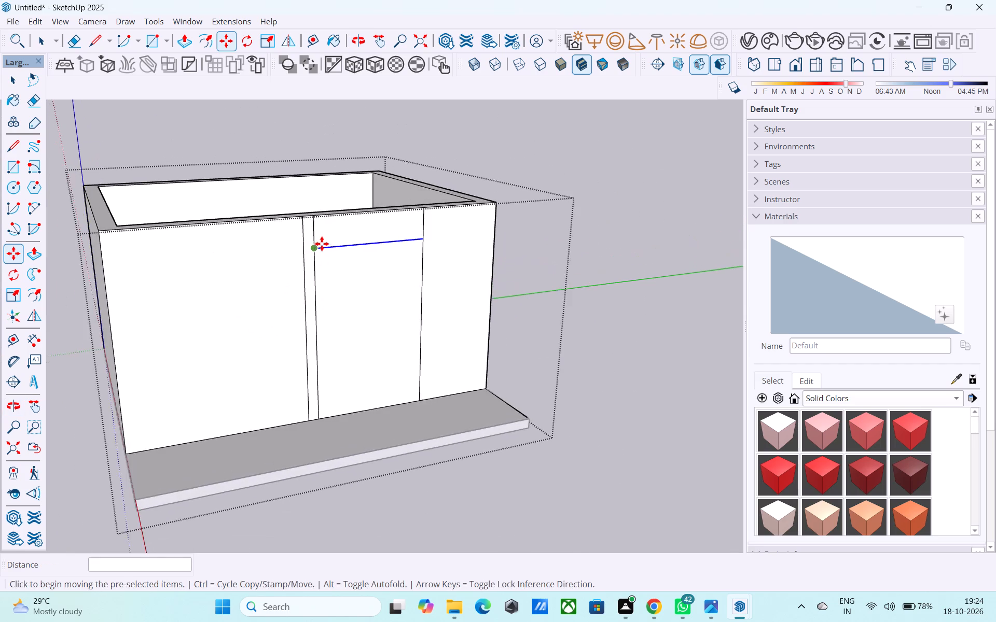
pyautogui.scroll(2, 322, 244)
pyautogui.press('e')
pyautogui.moveTo(322, 240); pyautogui.dragTo(312, 235)
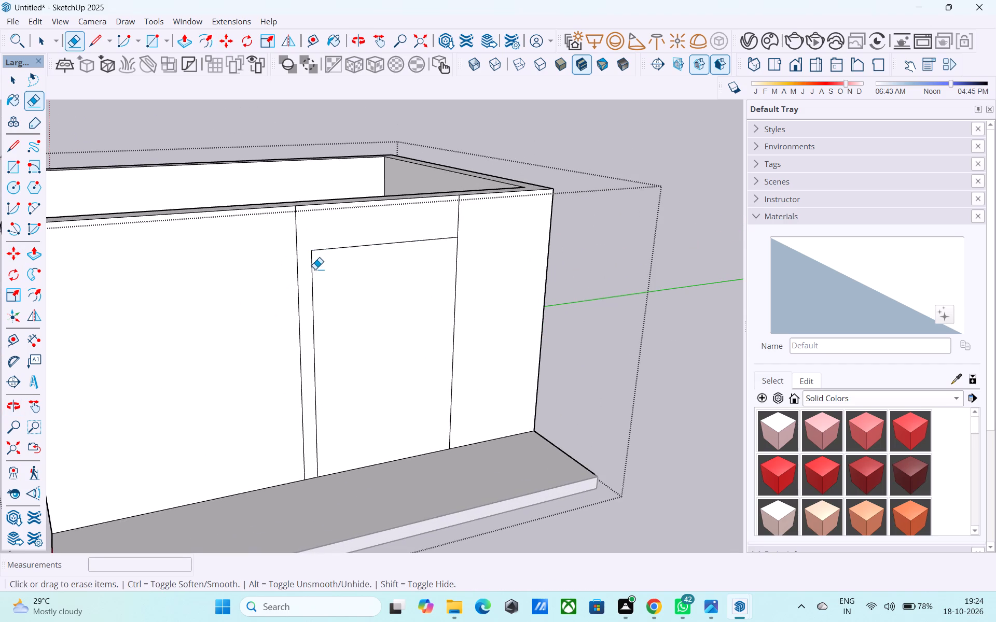
# Examine the door outline on the strip-side wall from the front, above and close up.
pyautogui.scroll(-2, 314, 277)
pyautogui.moveTo(316, 289); pyautogui.dragTo(302, 277, button='middle')
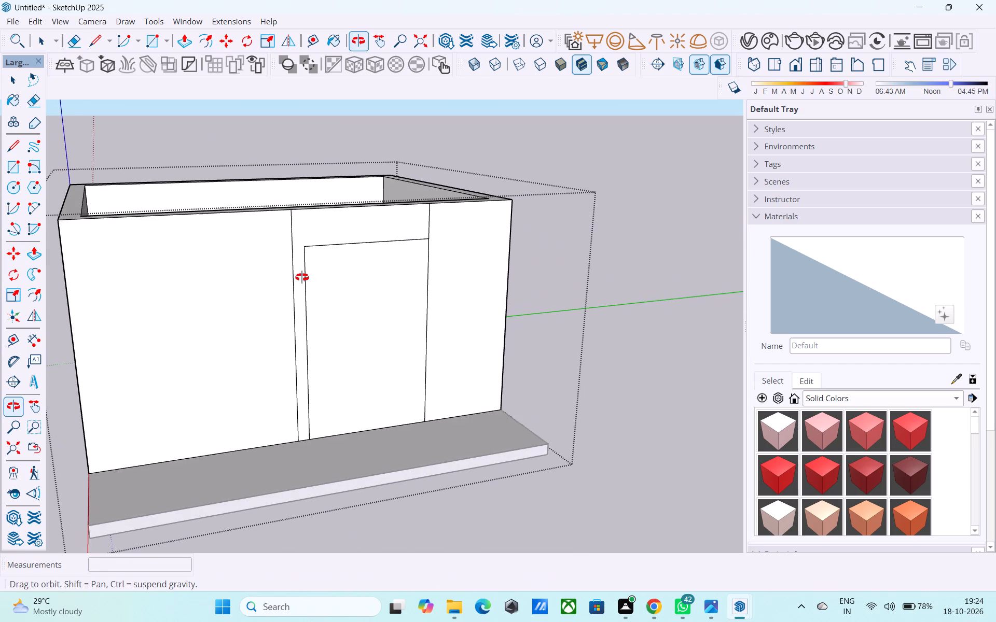
pyautogui.moveTo(302, 277); pyautogui.dragTo(301, 277, button='middle')
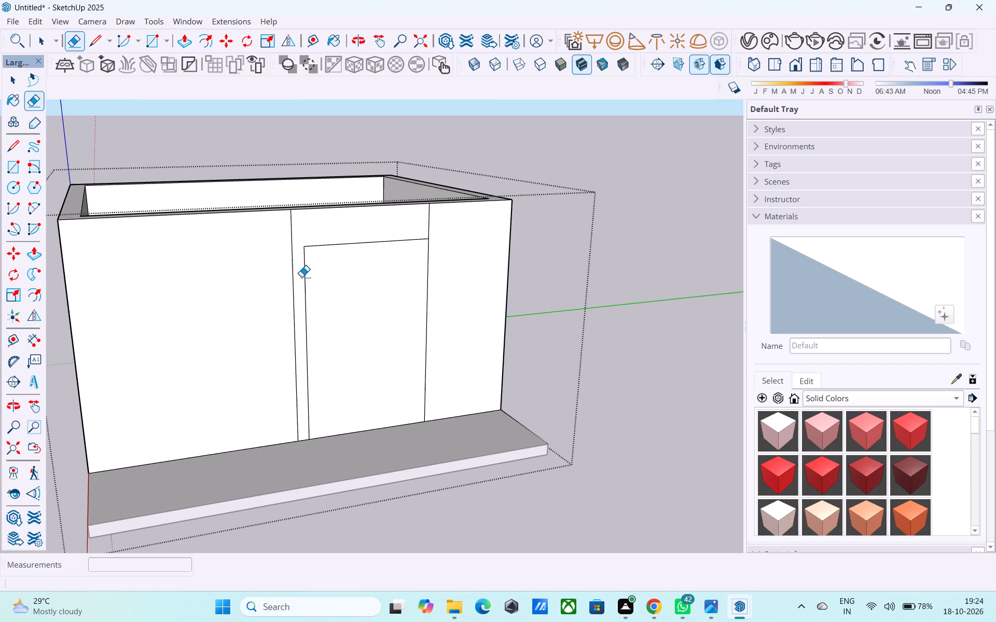
pyautogui.press('space')
pyautogui.scroll(-1, 301, 276)
pyautogui.moveTo(301, 276); pyautogui.dragTo(312, 255, button='middle')
pyautogui.scroll(-1, 389, 266)
pyautogui.moveTo(389, 266); pyautogui.dragTo(391, 347, button='middle')
pyautogui.moveTo(389, 349); pyautogui.dragTo(411, 281, button='middle')
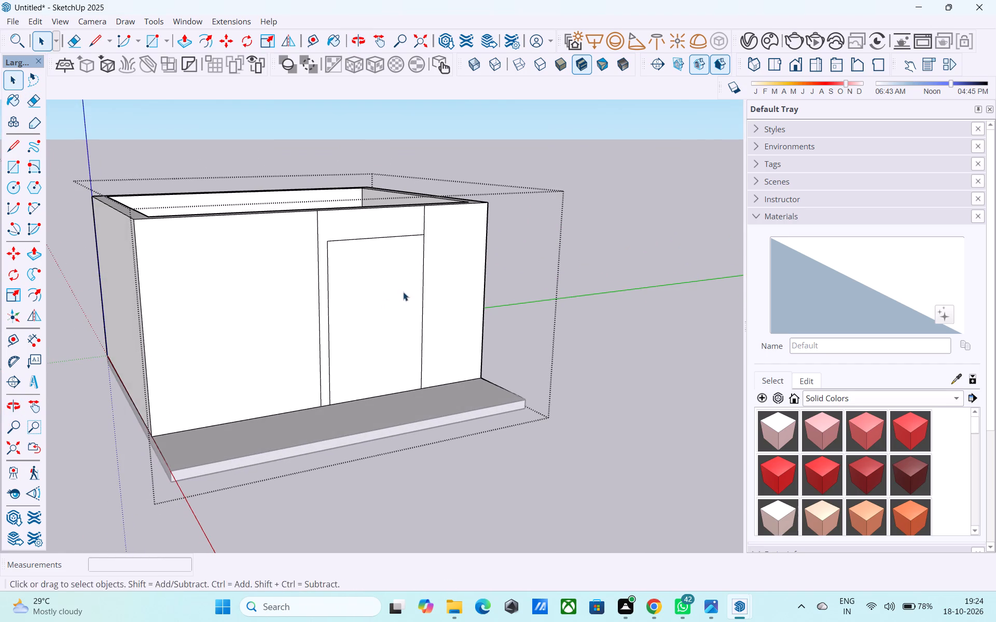
pyautogui.moveTo(390, 303); pyautogui.dragTo(359, 278, button='middle')
pyautogui.moveTo(383, 294); pyautogui.dragTo(357, 278, button='middle')
pyautogui.scroll(4, 354, 208)
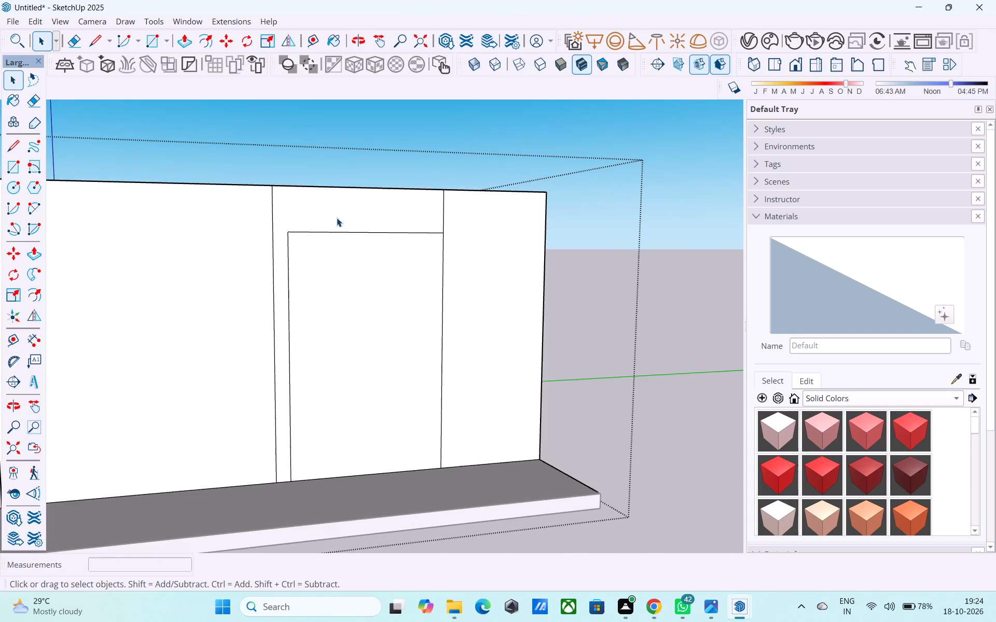
pyautogui.scroll(1, 336, 218)
pyautogui.moveTo(336, 218); pyautogui.dragTo(321, 226, button='middle')
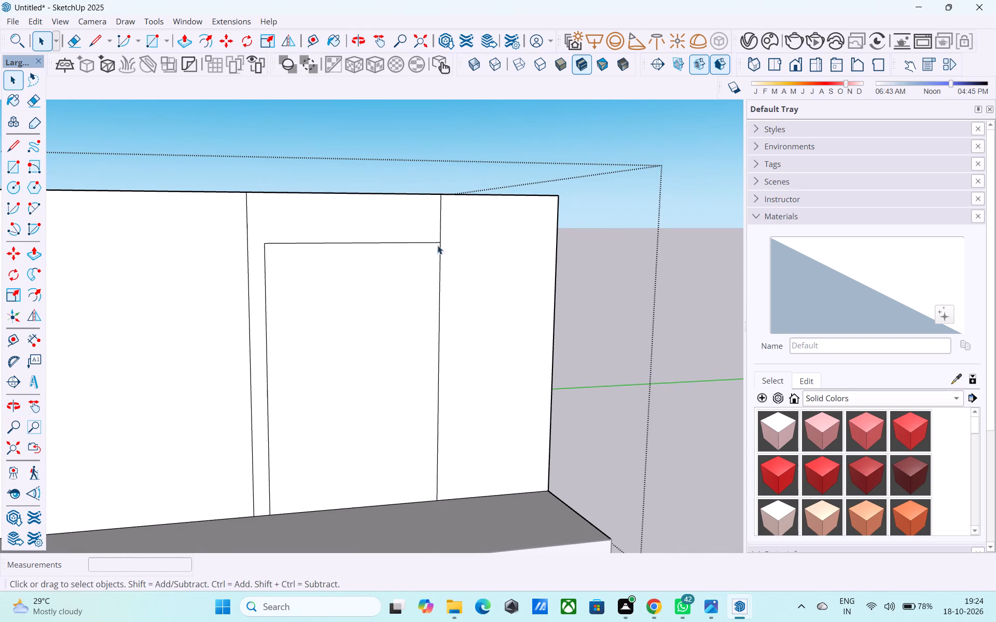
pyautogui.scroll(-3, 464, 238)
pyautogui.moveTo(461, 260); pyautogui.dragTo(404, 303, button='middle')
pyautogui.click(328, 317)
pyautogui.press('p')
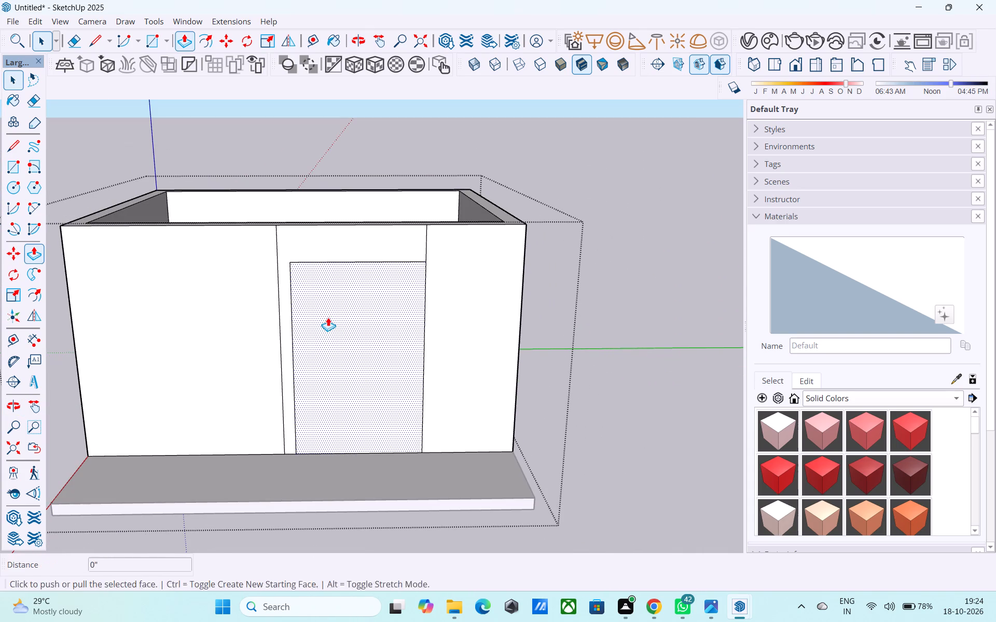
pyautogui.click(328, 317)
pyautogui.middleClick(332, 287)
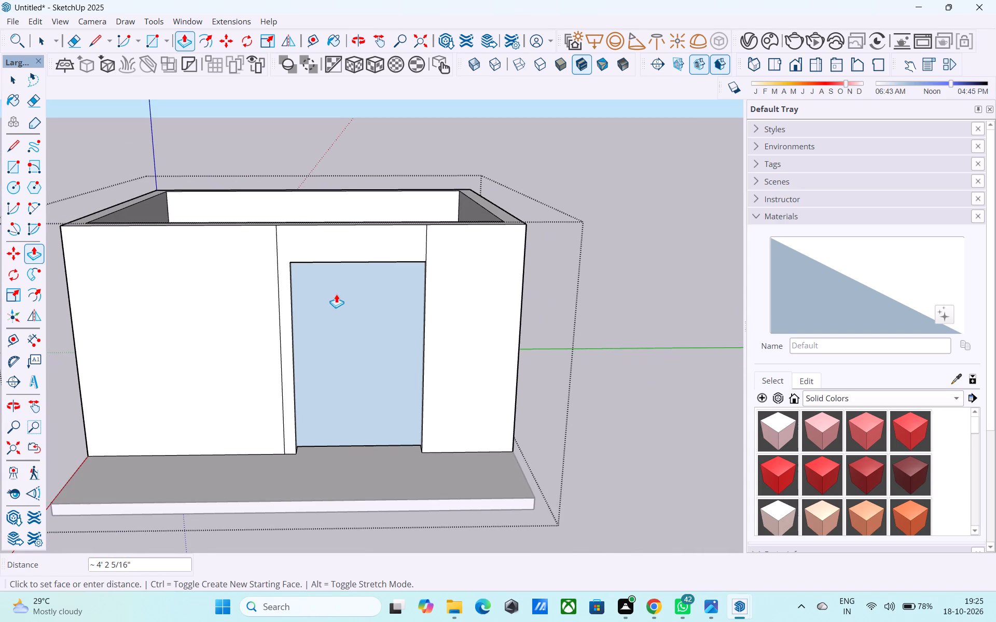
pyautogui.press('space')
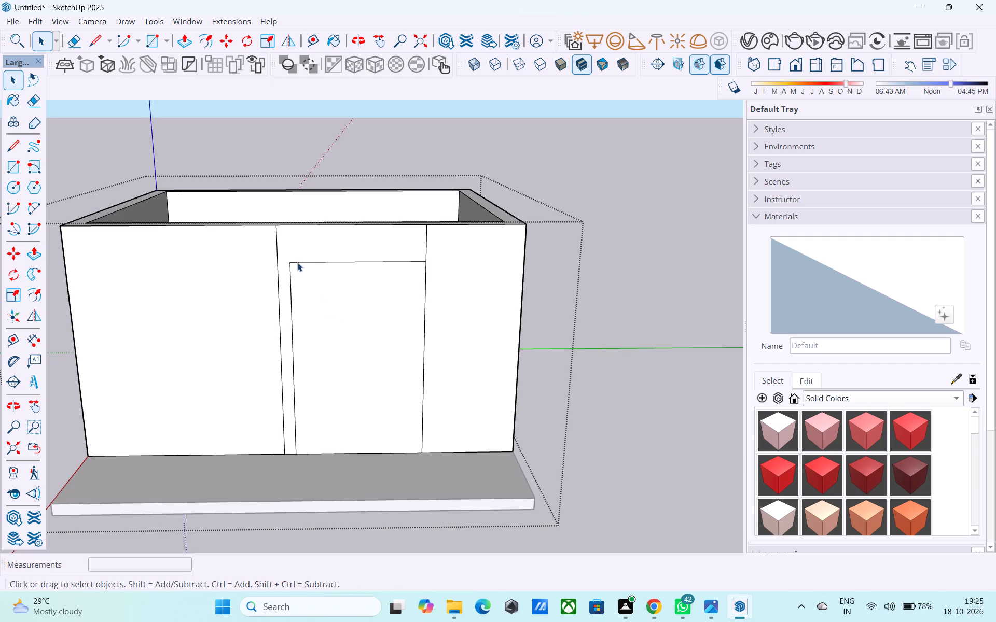
# Push/Pull the L-shaped face bordering the door outline outward 4' to the front edge of the base slab.
pyautogui.click(296, 254)
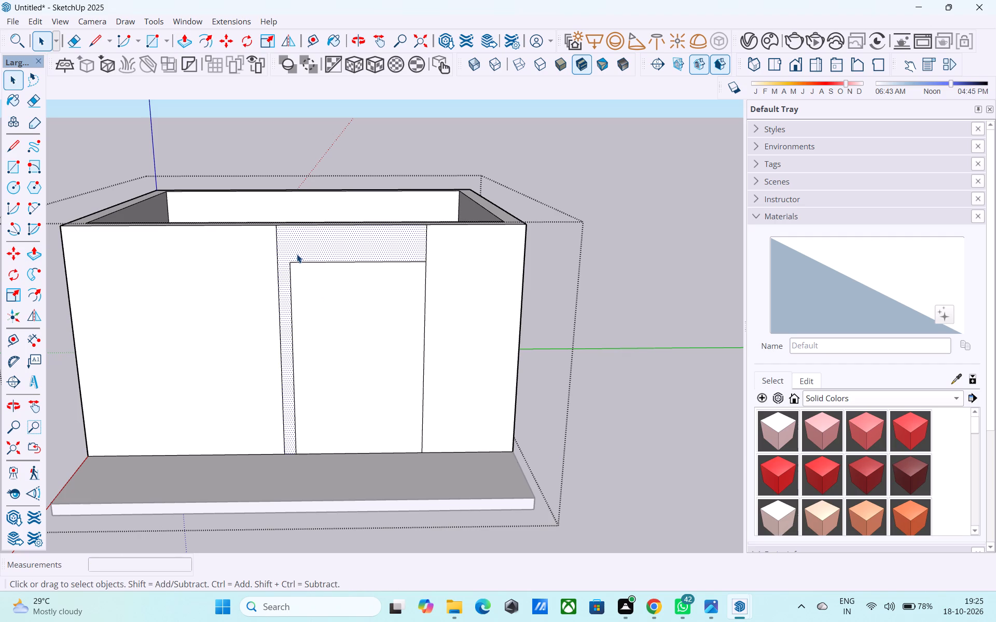
pyautogui.press('p')
pyautogui.click(297, 254)
pyautogui.scroll(-4, 296, 282)
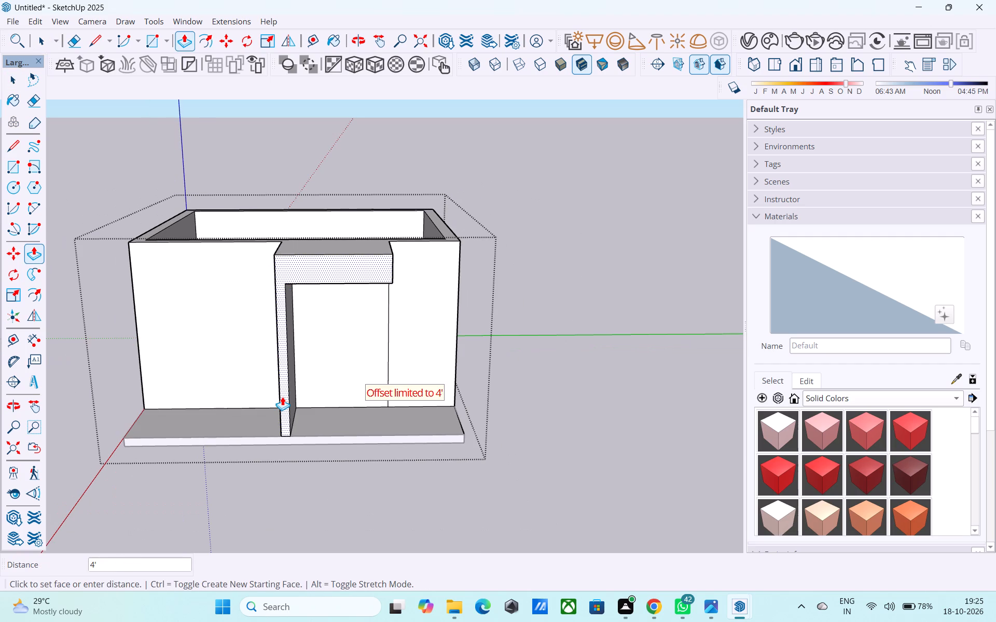
pyautogui.click(282, 397)
# Examine the projecting L-shaped door surround from the front, below, above and the side.
pyautogui.keyDown('shift'); pyautogui.moveTo(344, 275); pyautogui.dragTo(410, 341, button='middle'); pyautogui.keyUp('shift')
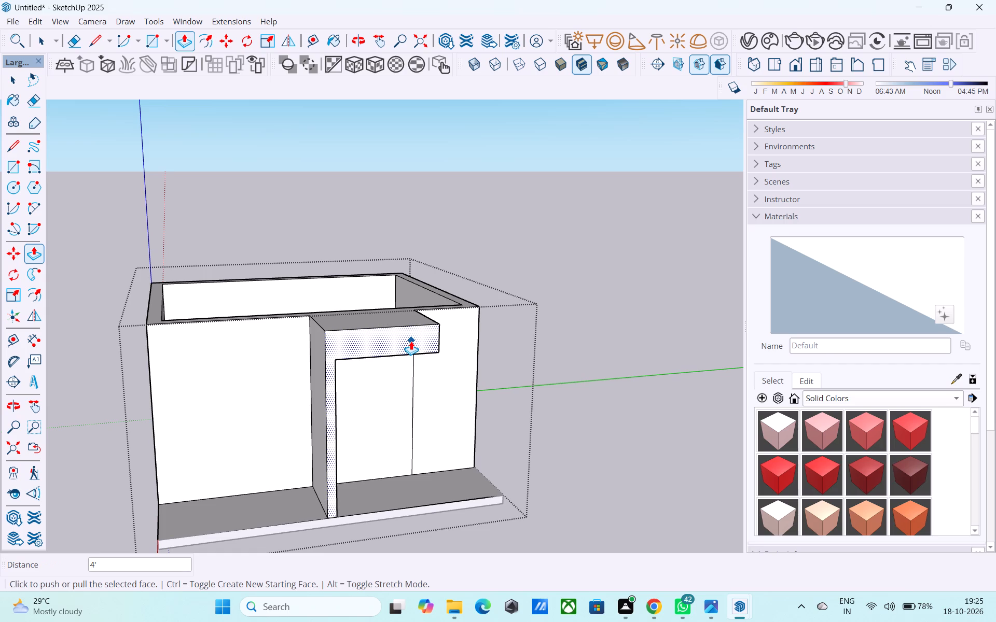
pyautogui.moveTo(411, 341); pyautogui.dragTo(410, 292, button='middle')
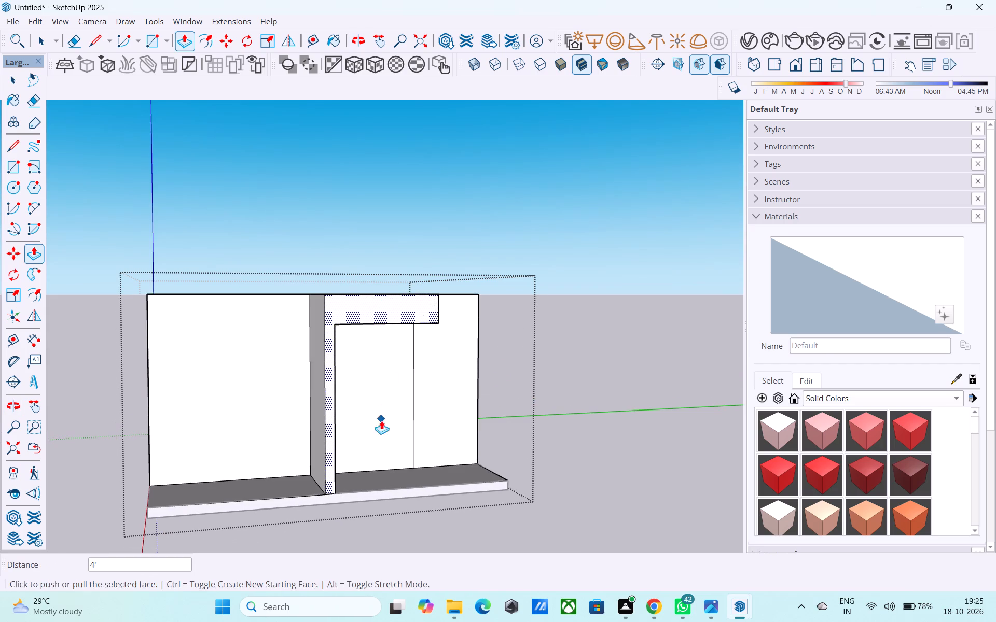
pyautogui.moveTo(362, 398); pyautogui.dragTo(344, 383, button='middle')
pyautogui.moveTo(379, 362); pyautogui.dragTo(349, 344, button='middle')
pyautogui.scroll(3, 349, 320)
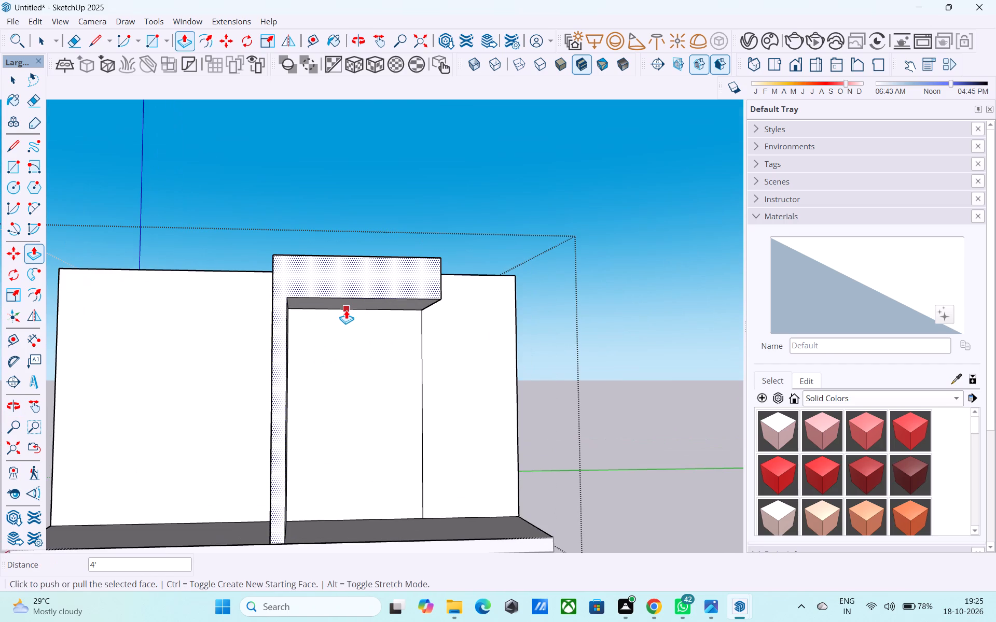
pyautogui.press('space')
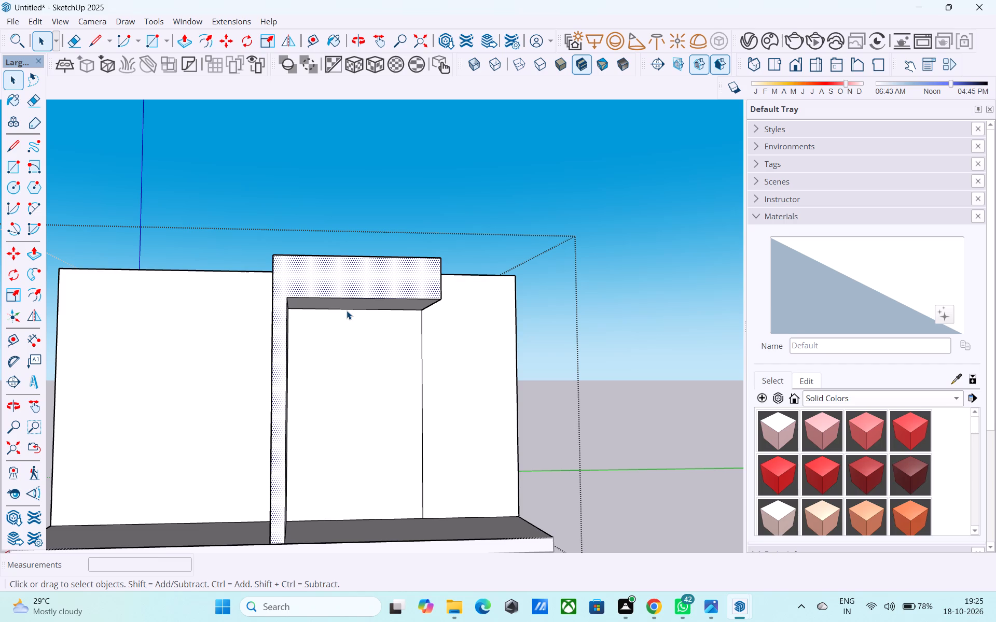
pyautogui.scroll(-2, 347, 310)
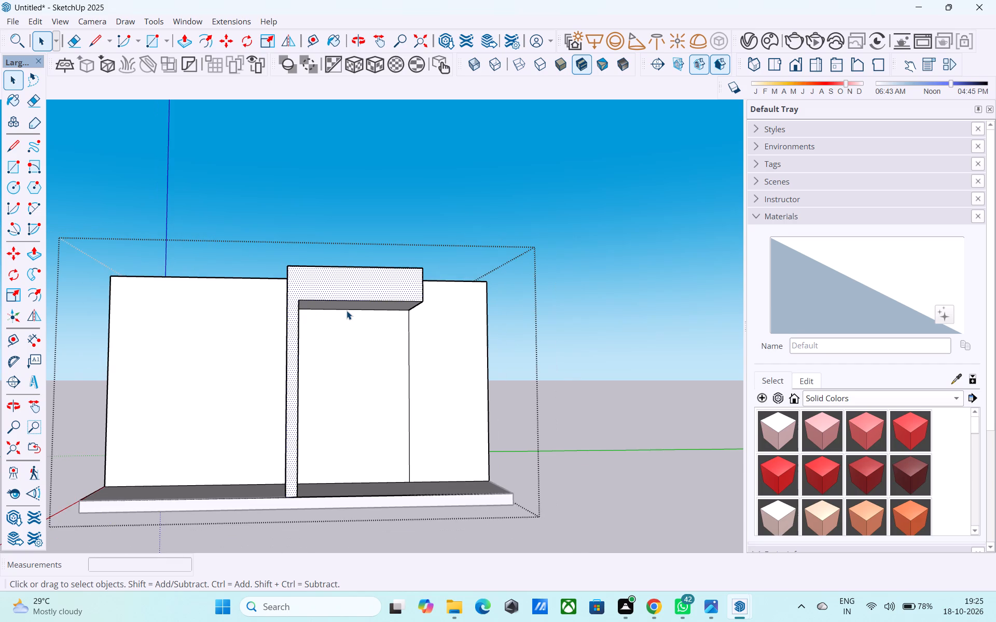
pyautogui.moveTo(347, 310); pyautogui.dragTo(336, 367, button='middle')
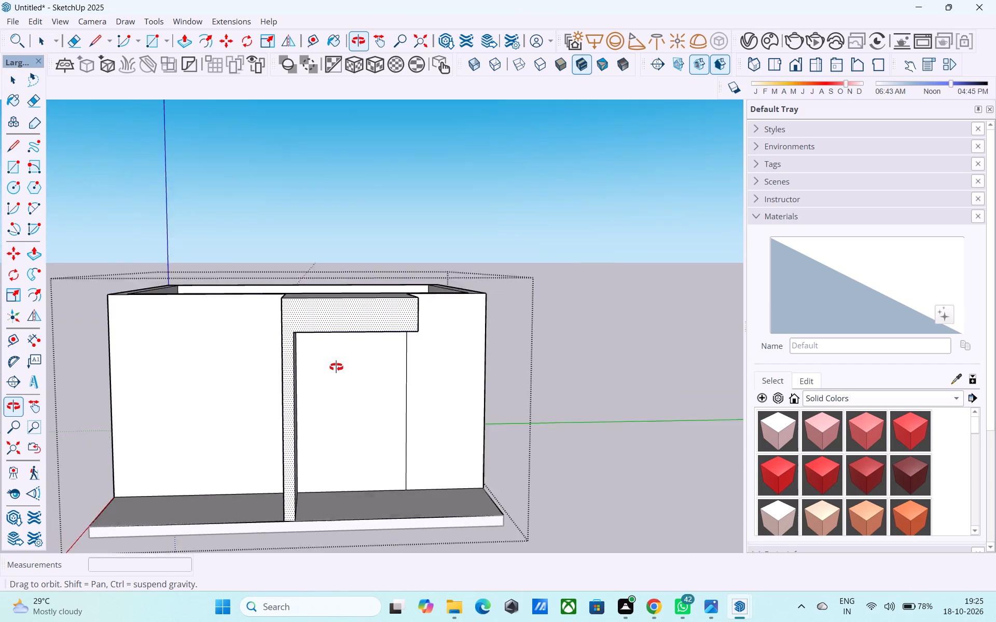
pyautogui.moveTo(336, 367); pyautogui.dragTo(336, 370, button='middle')
pyautogui.scroll(-3, 337, 367)
pyautogui.moveTo(337, 366); pyautogui.dragTo(341, 422, button='middle')
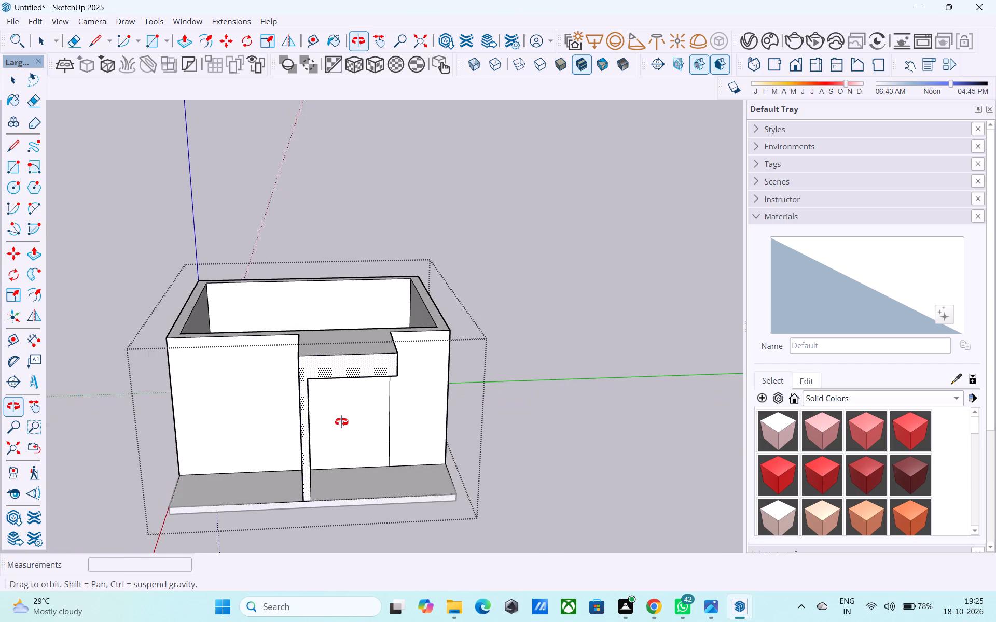
pyautogui.moveTo(341, 422); pyautogui.dragTo(341, 423, button='middle')
pyautogui.moveTo(285, 358); pyautogui.dragTo(340, 399, button='middle')
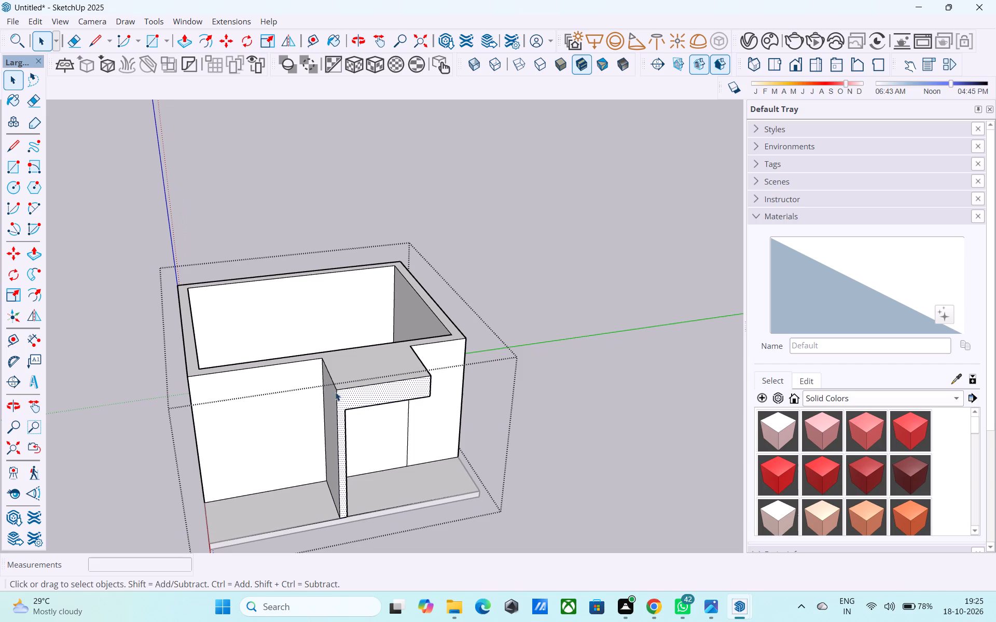
pyautogui.moveTo(319, 363); pyautogui.dragTo(501, 380, button='middle')
# Outside the room group, draw an 18' 6" by 14' 6" rectangle over the wall tops between opposite outer corners.
pyautogui.click(469, 218)
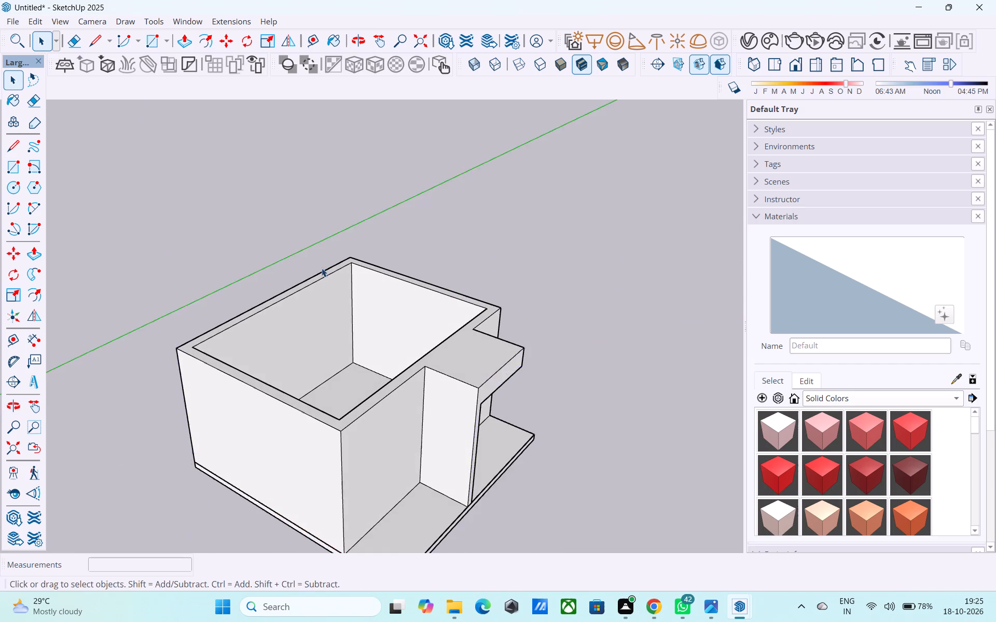
pyautogui.moveTo(320, 268); pyautogui.dragTo(114, 209, button='middle')
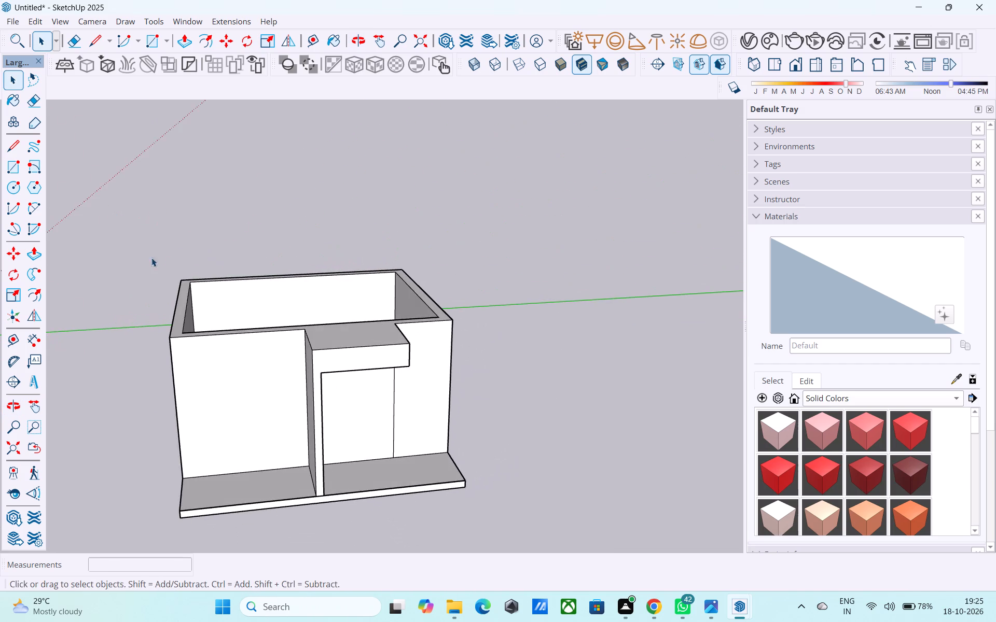
pyautogui.moveTo(164, 279); pyautogui.dragTo(149, 364, button='middle')
pyautogui.scroll(6, 210, 278)
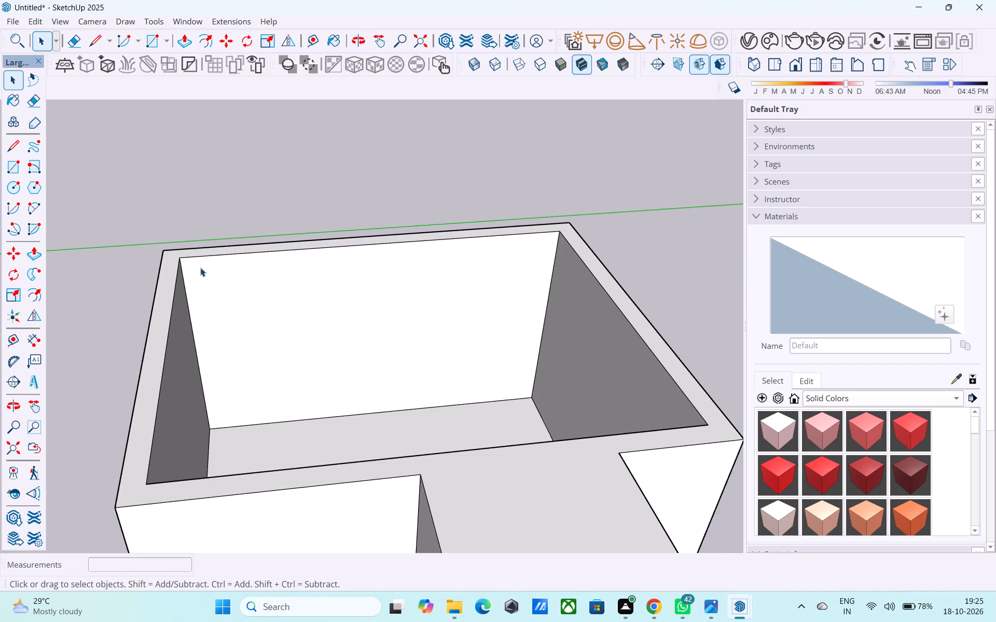
pyautogui.press('r')
pyautogui.click(162, 249)
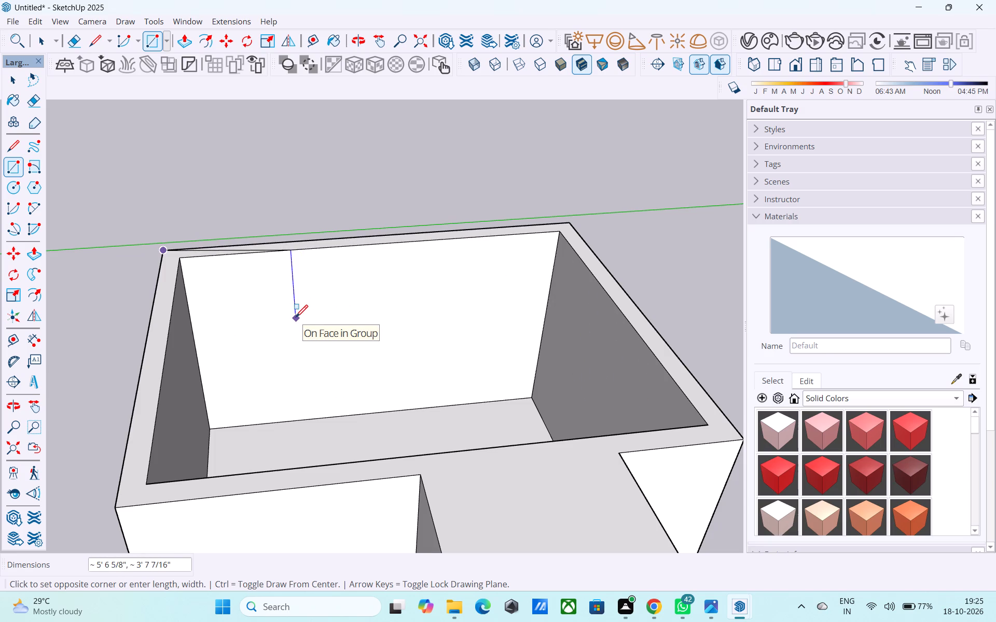
pyautogui.scroll(-1, 296, 319)
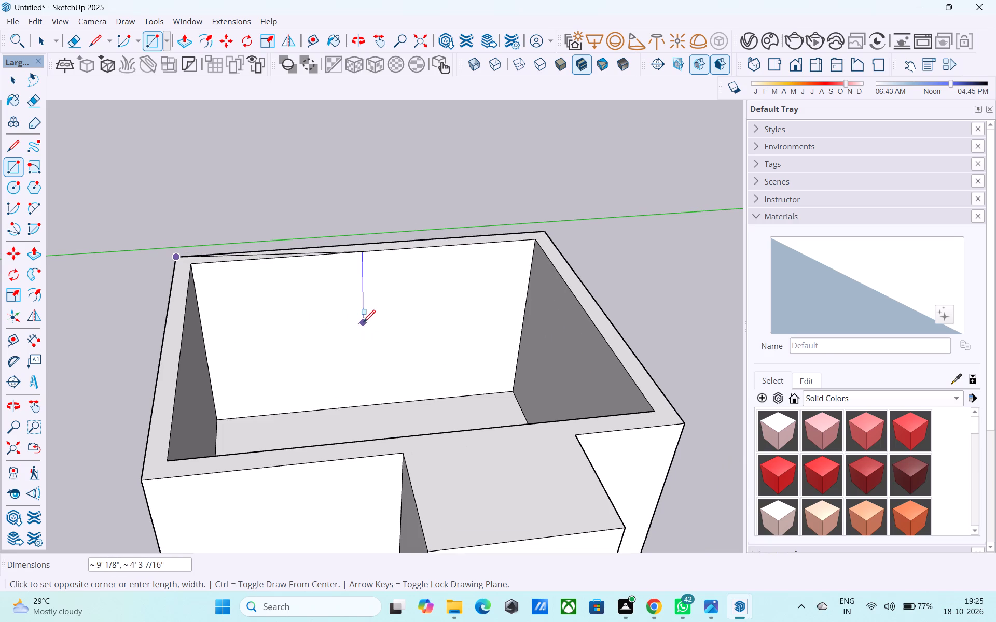
pyautogui.click(687, 426)
pyautogui.press('space')
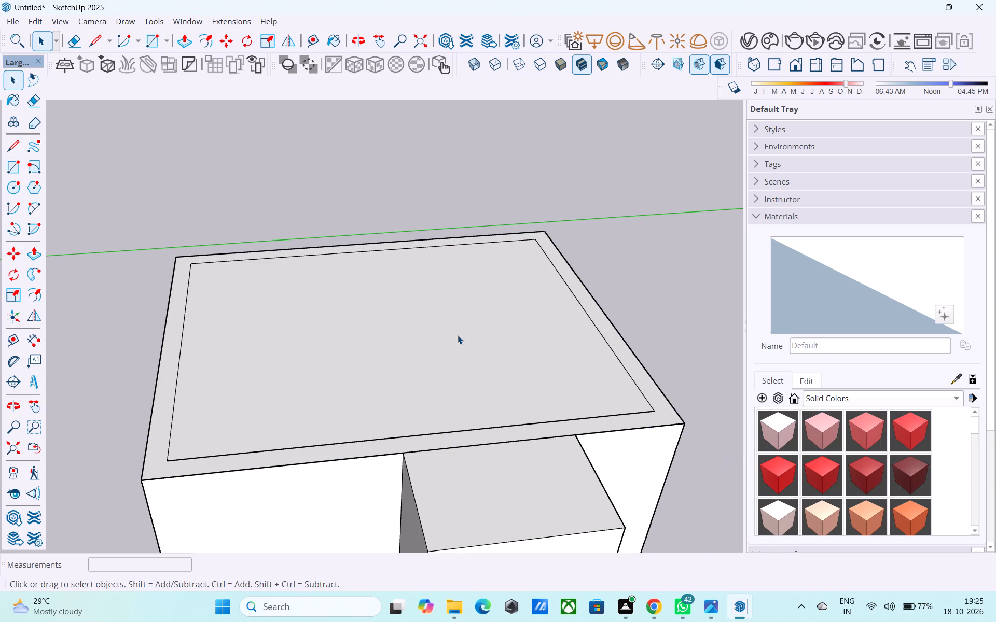
# Reverse the face of the new rectangle covering the room.
pyautogui.rightClick(458, 335)
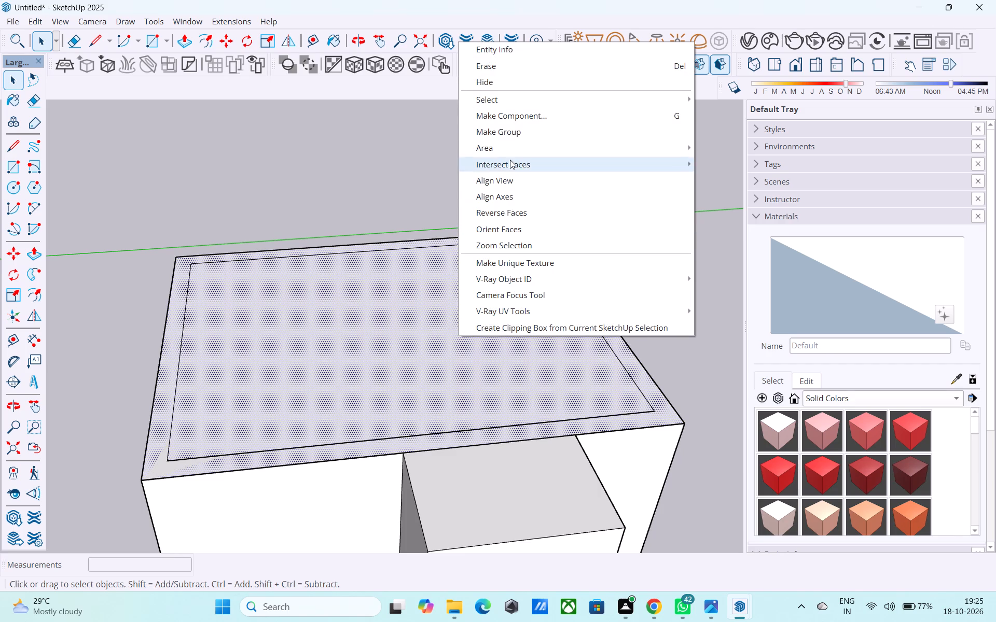
pyautogui.click(506, 215)
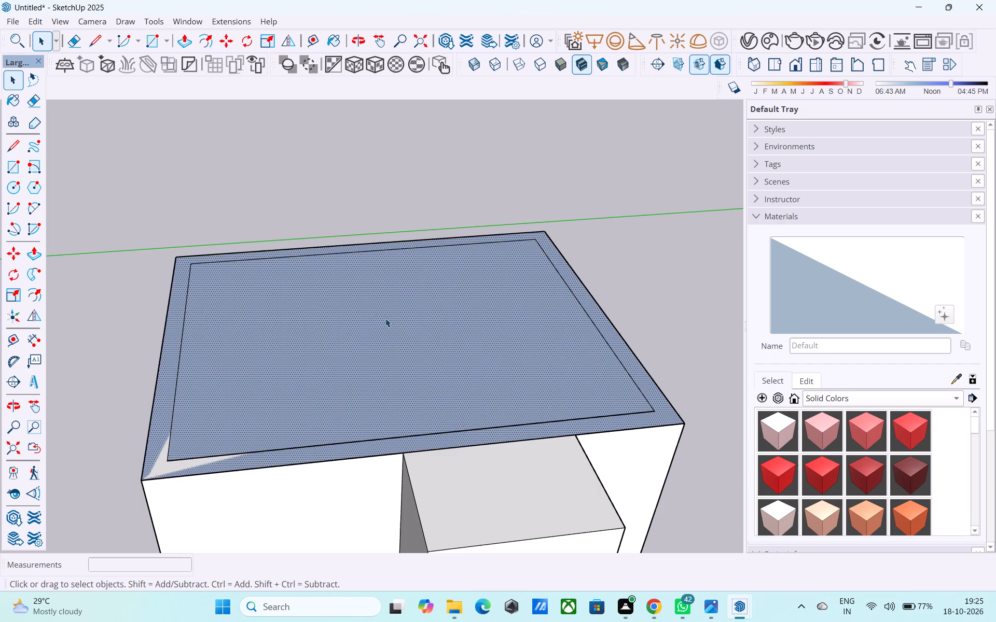
# Push/Pull the covering rectangle upward 6" to form the roof slab.
pyautogui.click(385, 318)
pyautogui.press('p')
pyautogui.click(384, 318)
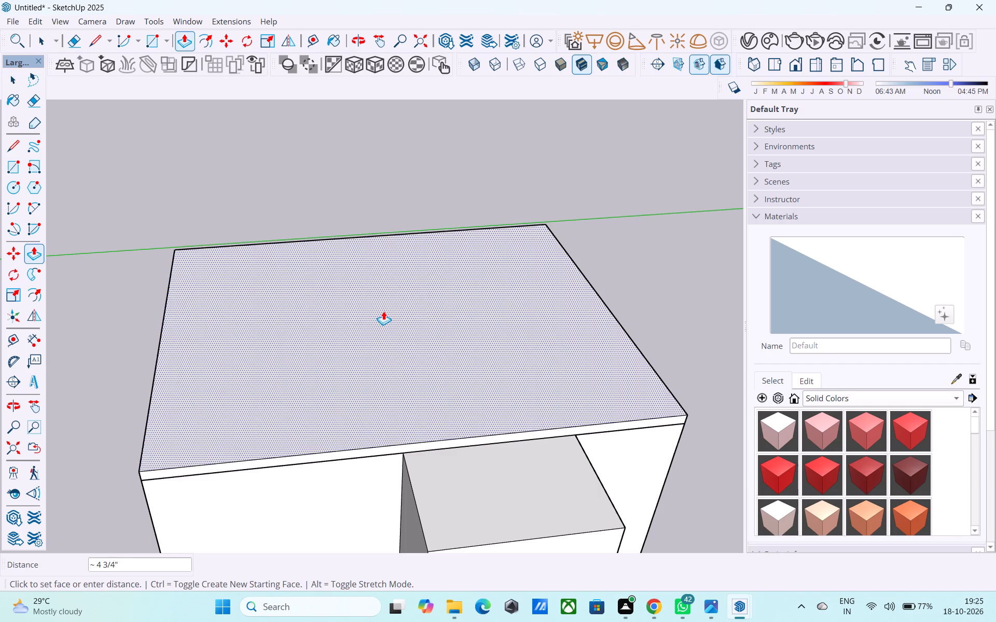
pyautogui.write('6"')
pyautogui.press('Return')
pyautogui.press('space')
# Explode the room group beneath the roof slab.
pyautogui.moveTo(374, 342); pyautogui.dragTo(410, 211, button='middle')
pyautogui.scroll(-3, 404, 241)
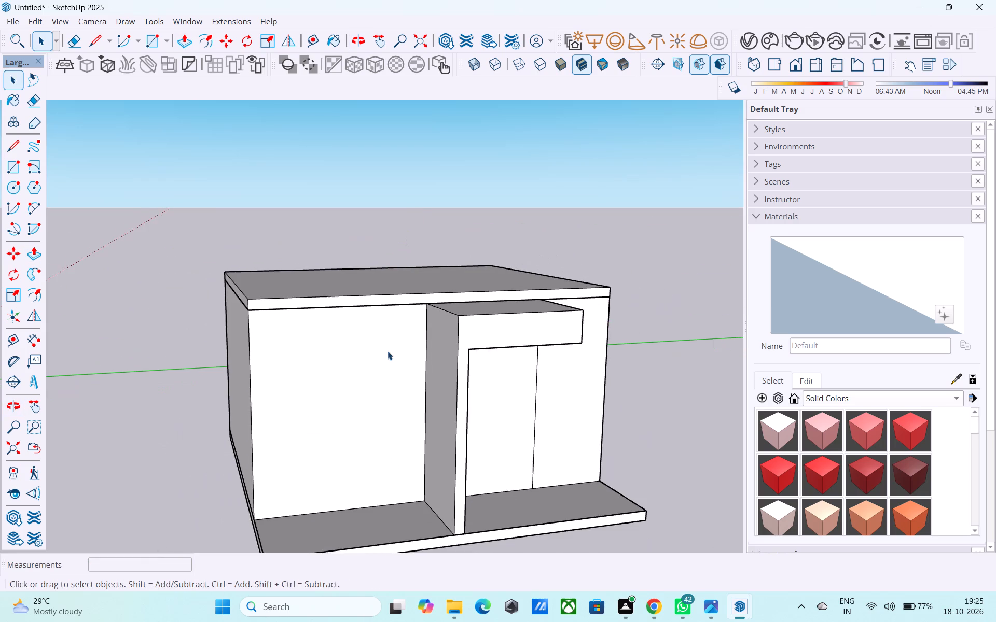
pyautogui.click(385, 350)
pyautogui.moveTo(359, 340); pyautogui.dragTo(461, 408, button='middle')
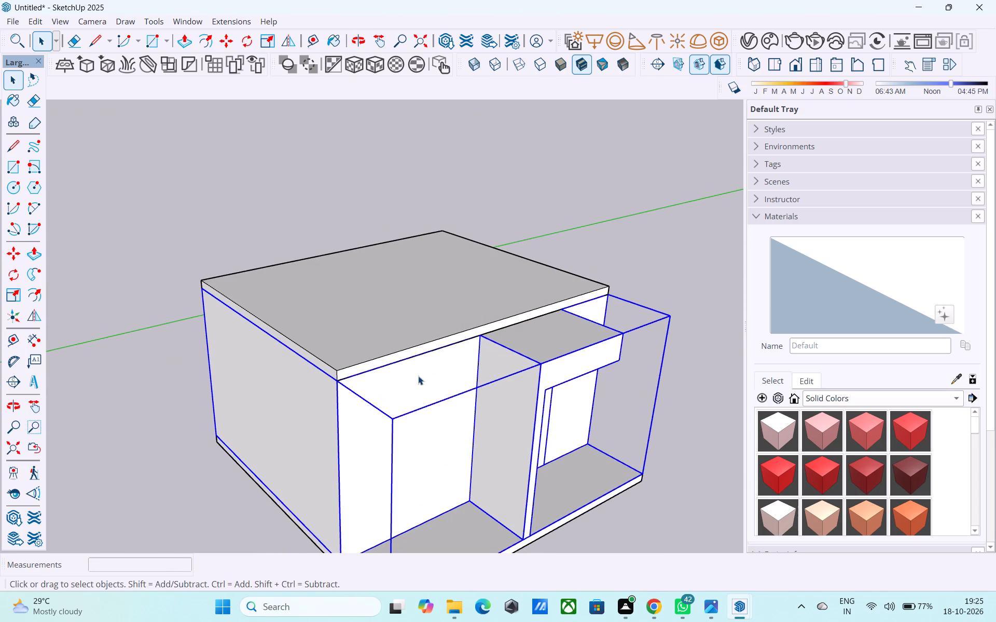
pyautogui.rightClick(418, 376)
pyautogui.click(463, 167)
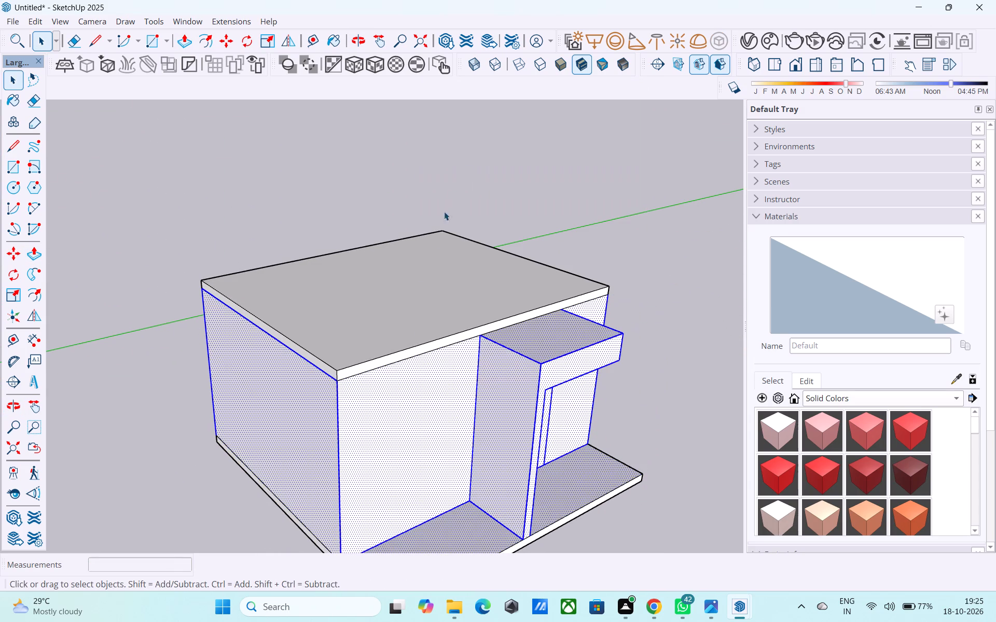
# Examine the roofed room, its wall-to-roof edges and the projecting door surround from above, below and the front.
pyautogui.doubleClick(405, 306)
pyautogui.click(398, 363)
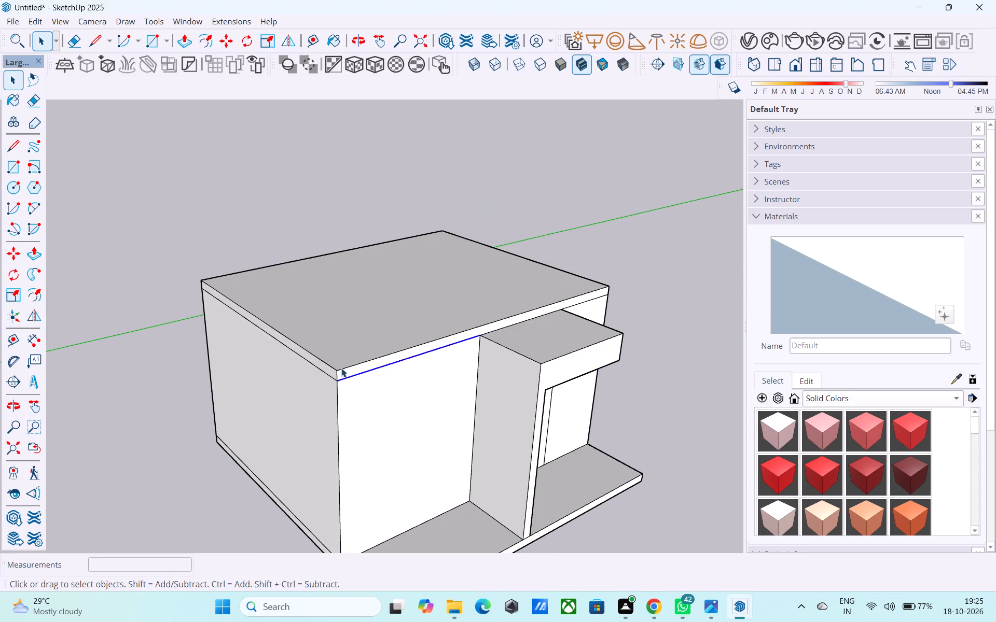
pyautogui.scroll(-3, 303, 377)
pyautogui.moveTo(430, 395); pyautogui.dragTo(295, 433, button='middle')
pyautogui.scroll(-2, 303, 414)
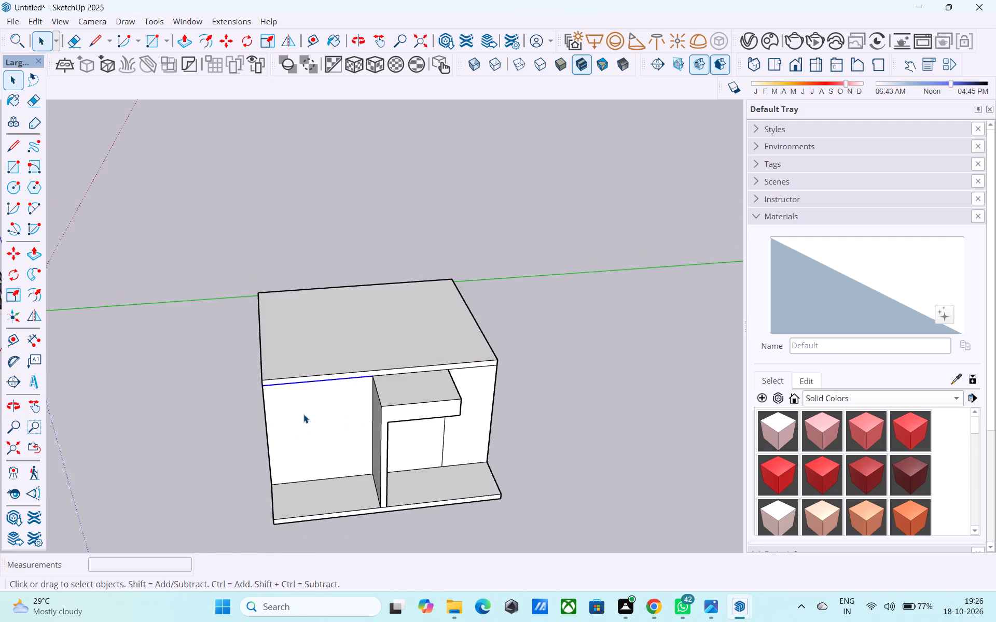
pyautogui.scroll(-2, 303, 414)
pyautogui.moveTo(303, 414); pyautogui.dragTo(280, 419, button='middle')
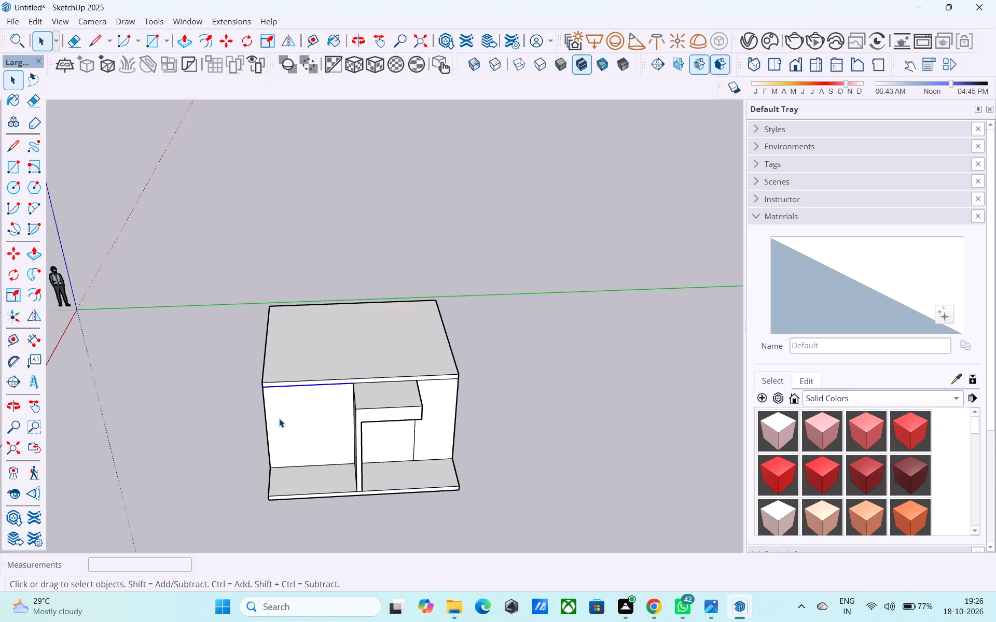
pyautogui.moveTo(279, 418); pyautogui.dragTo(362, 296, button='middle')
pyautogui.scroll(2, 366, 314)
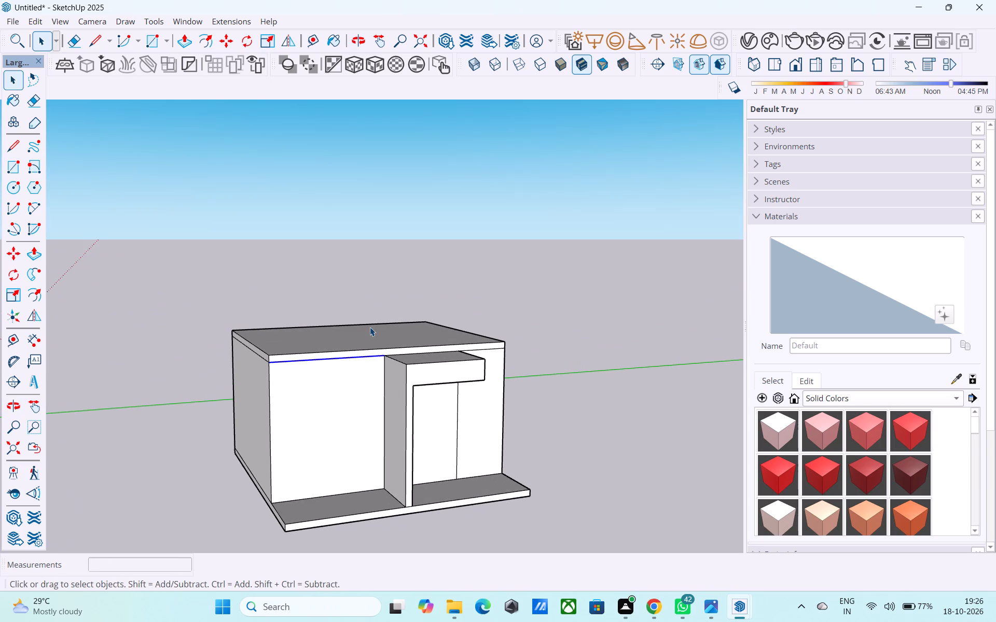
pyautogui.moveTo(372, 344); pyautogui.dragTo(368, 324, button='middle')
pyautogui.moveTo(371, 364); pyautogui.dragTo(357, 342, button='middle')
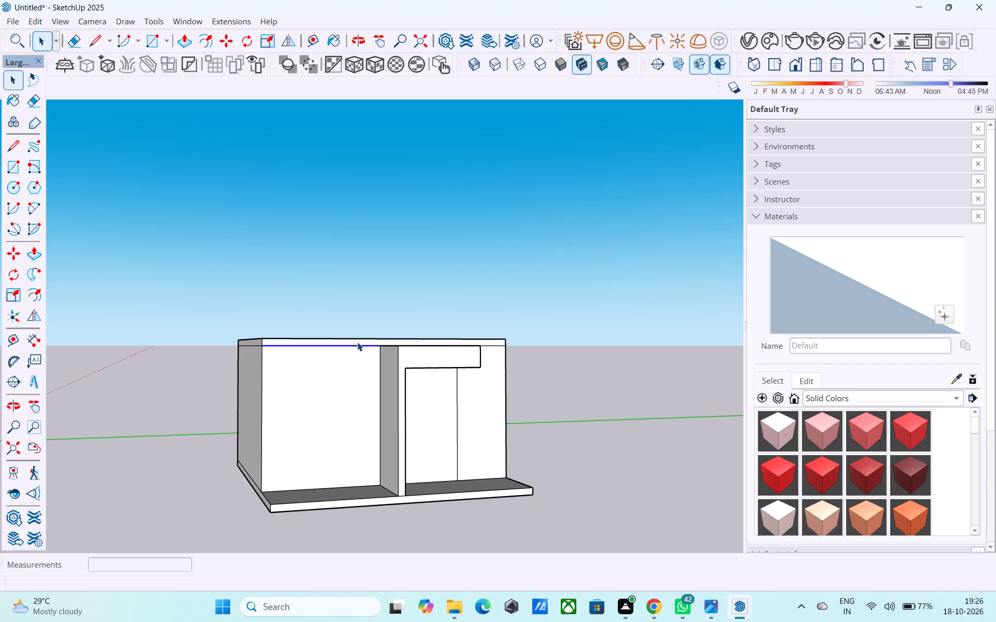
pyautogui.moveTo(357, 342); pyautogui.dragTo(362, 300, button='middle')
pyautogui.moveTo(334, 367); pyautogui.dragTo(337, 330, button='middle')
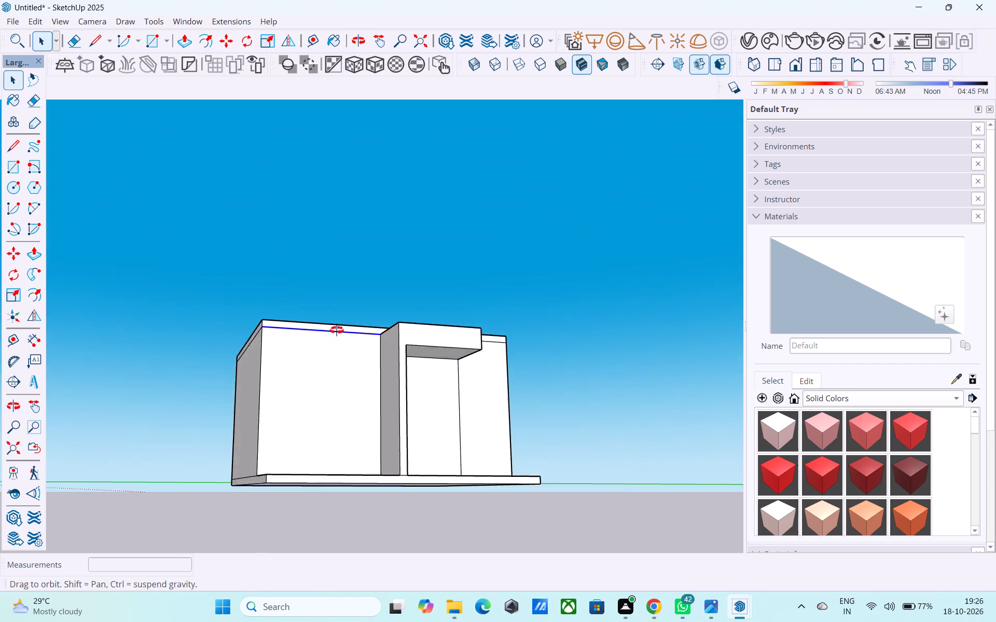
pyautogui.moveTo(337, 330); pyautogui.dragTo(343, 320, button='middle')
pyautogui.moveTo(350, 343); pyautogui.dragTo(377, 298, button='middle')
pyautogui.scroll(6, 357, 341)
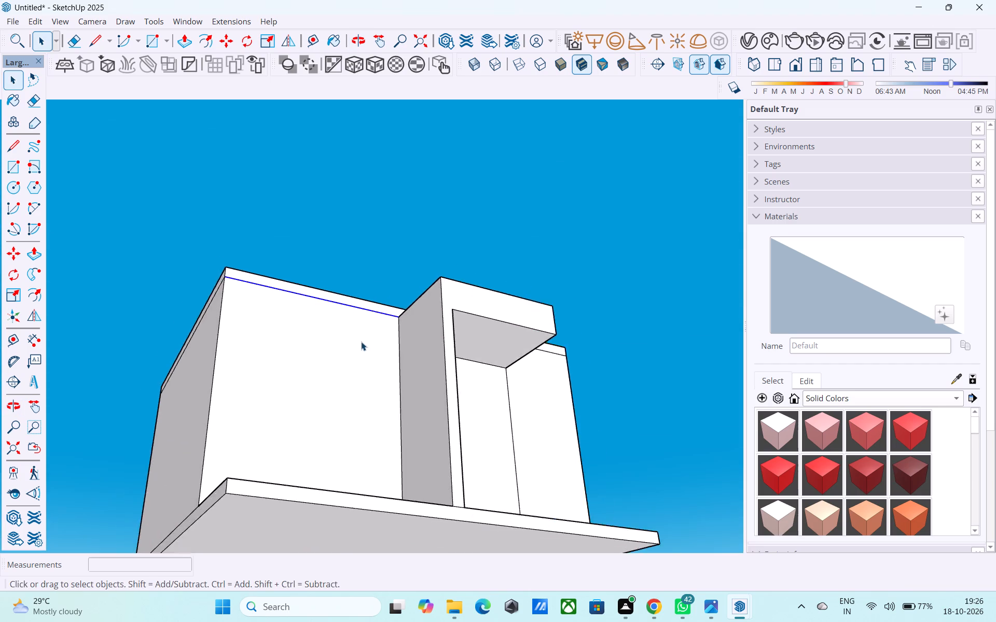
pyautogui.scroll(2, 361, 342)
pyautogui.moveTo(484, 348); pyautogui.dragTo(425, 417, button='middle')
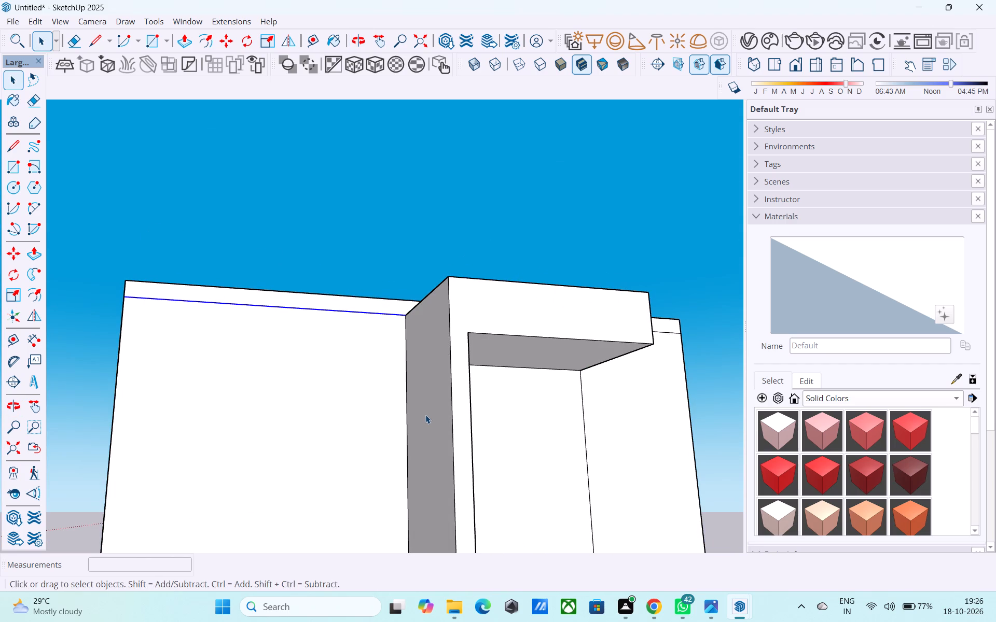
pyautogui.moveTo(425, 415); pyautogui.dragTo(397, 437, button='middle')
pyautogui.moveTo(341, 507); pyautogui.dragTo(306, 441, button='middle')
pyautogui.scroll(-8, 287, 383)
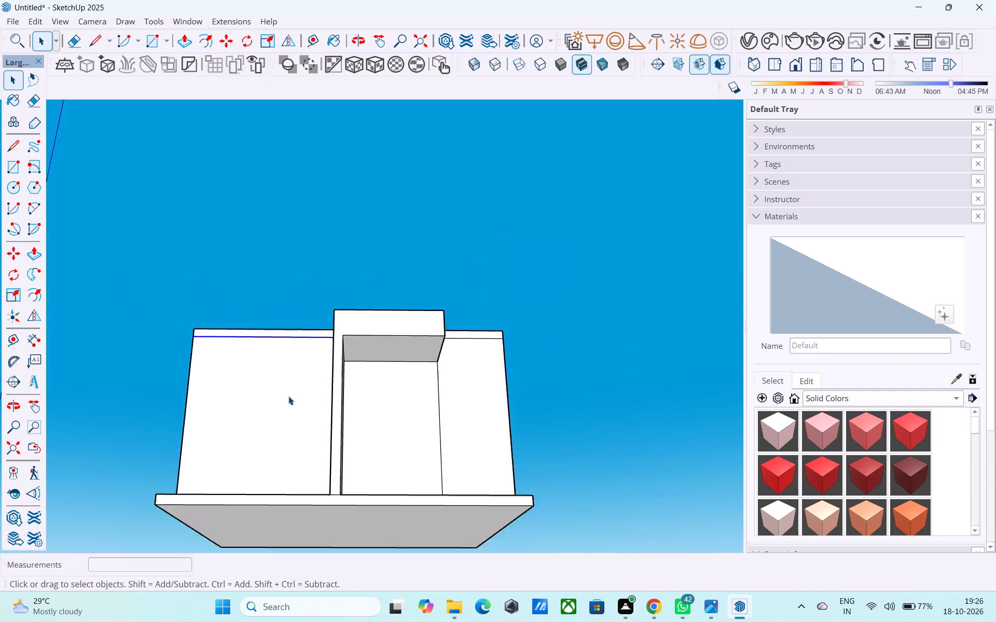
pyautogui.moveTo(290, 406); pyautogui.dragTo(315, 544, button='middle')
pyautogui.moveTo(323, 448); pyautogui.dragTo(348, 469, button='middle')
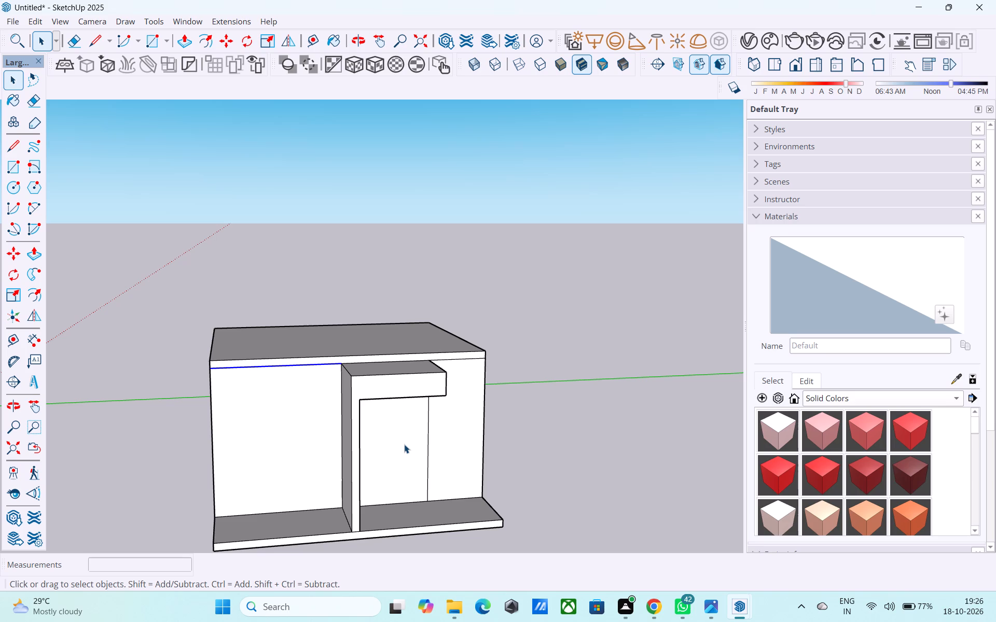
pyautogui.moveTo(404, 444); pyautogui.dragTo(373, 423, button='middle')
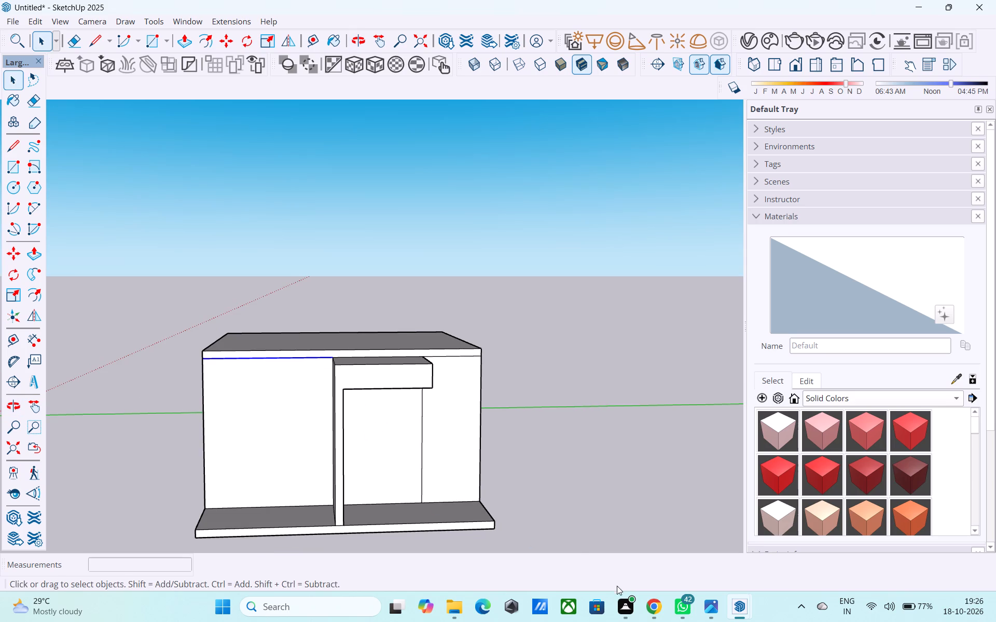
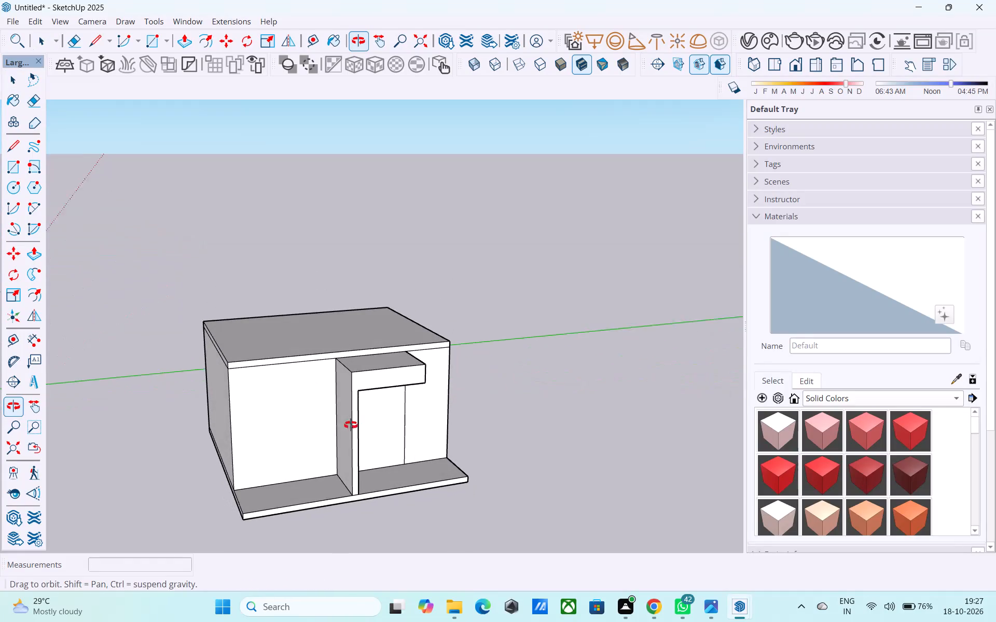
# Examine the front of the room, including the door surround and the projecting base slab, from several angles.
pyautogui.scroll(-1, 338, 441)
pyautogui.moveTo(334, 440); pyautogui.dragTo(316, 432, button='middle')
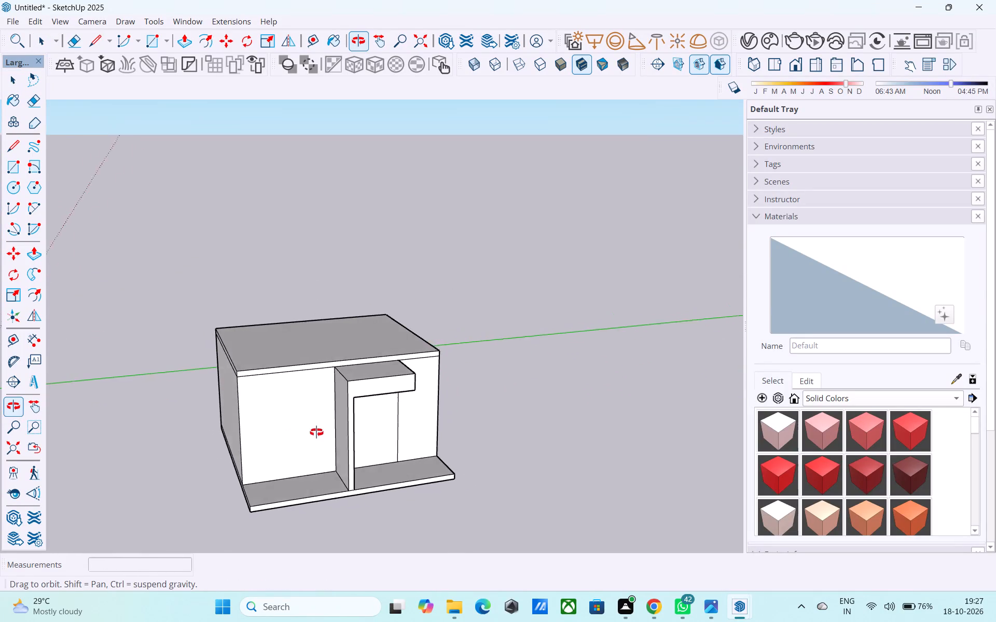
pyautogui.moveTo(316, 432); pyautogui.dragTo(241, 440, button='middle')
pyautogui.scroll(-2, 238, 435)
pyautogui.moveTo(237, 435); pyautogui.dragTo(343, 456, button='middle')
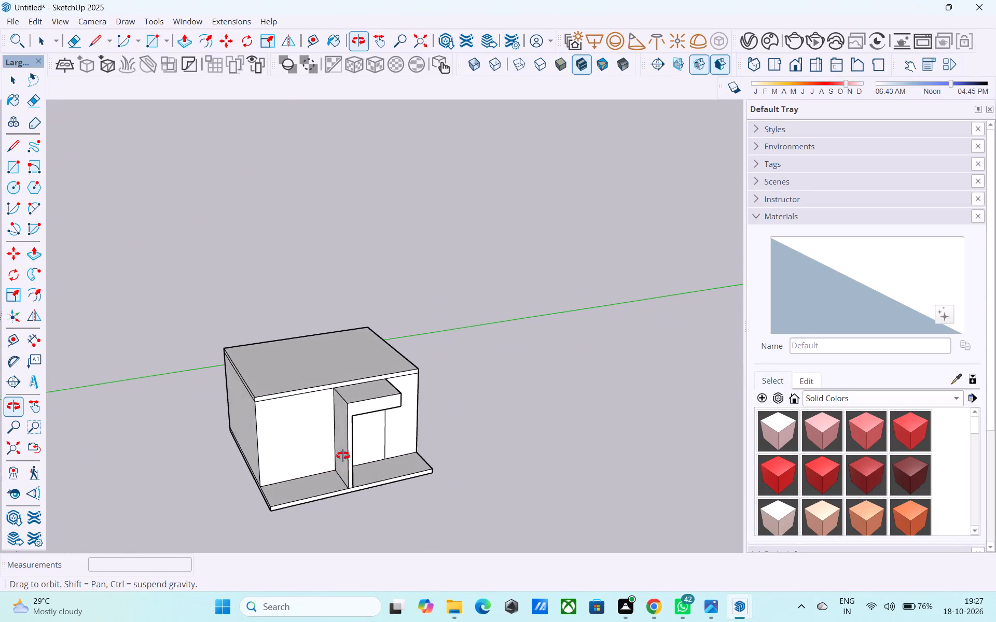
pyautogui.moveTo(343, 456); pyautogui.dragTo(357, 446, button='middle')
pyautogui.scroll(5, 357, 447)
pyautogui.moveTo(357, 474); pyautogui.dragTo(402, 451, button='middle')
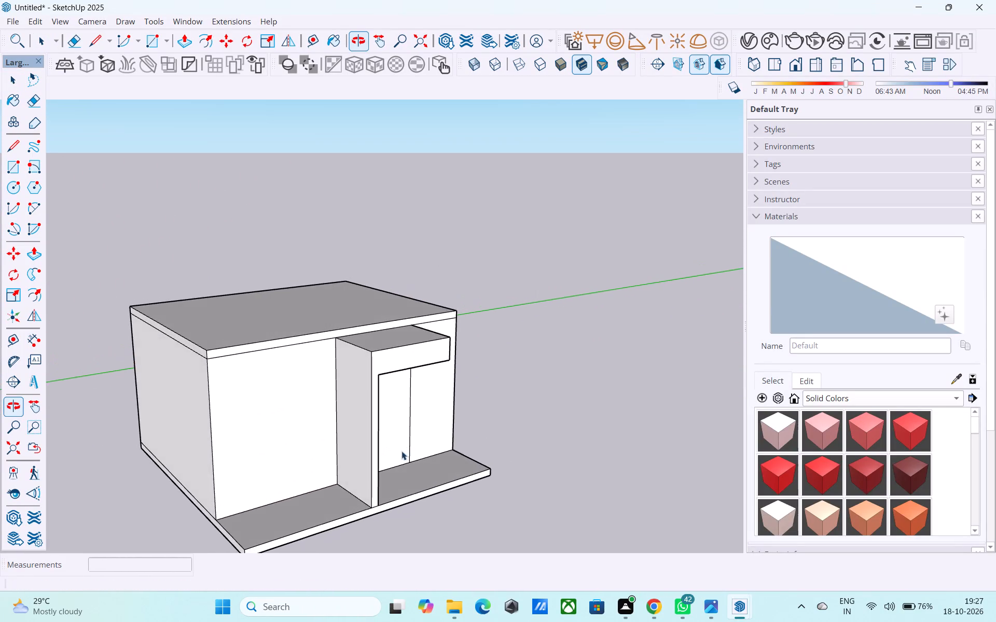
pyautogui.scroll(-4, 350, 425)
pyautogui.moveTo(350, 425); pyautogui.dragTo(379, 446, button='middle')
pyautogui.moveTo(371, 482); pyautogui.dragTo(374, 477, button='middle')
# Place a horizontal guide on the front wall beside the door surround, 2' above the base slab.
pyautogui.scroll(3, 340, 484)
pyautogui.click(319, 472)
pyautogui.scroll(3, 319, 474)
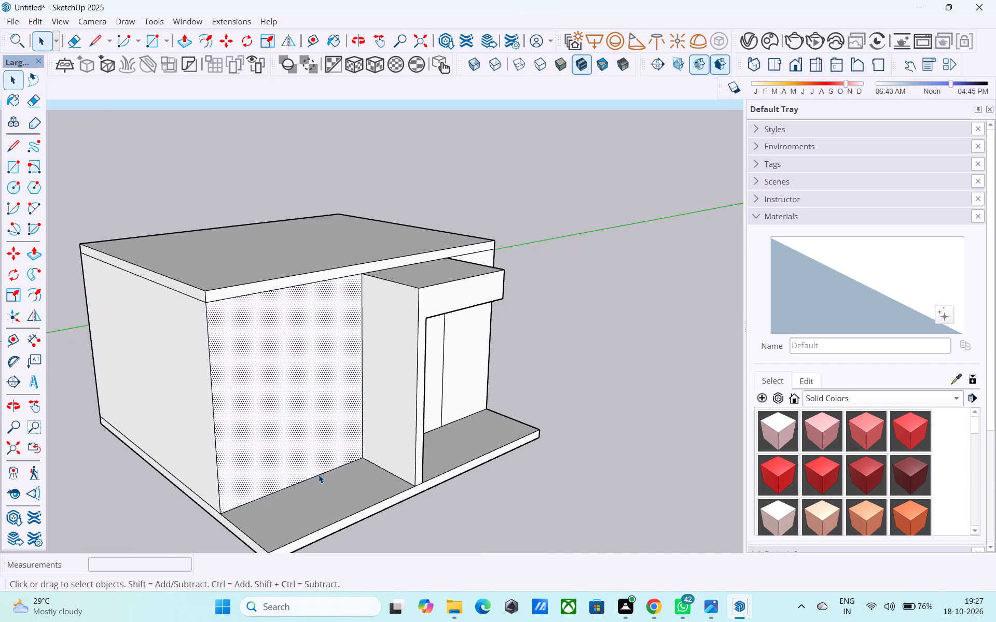
pyautogui.press('t')
pyautogui.click(319, 474)
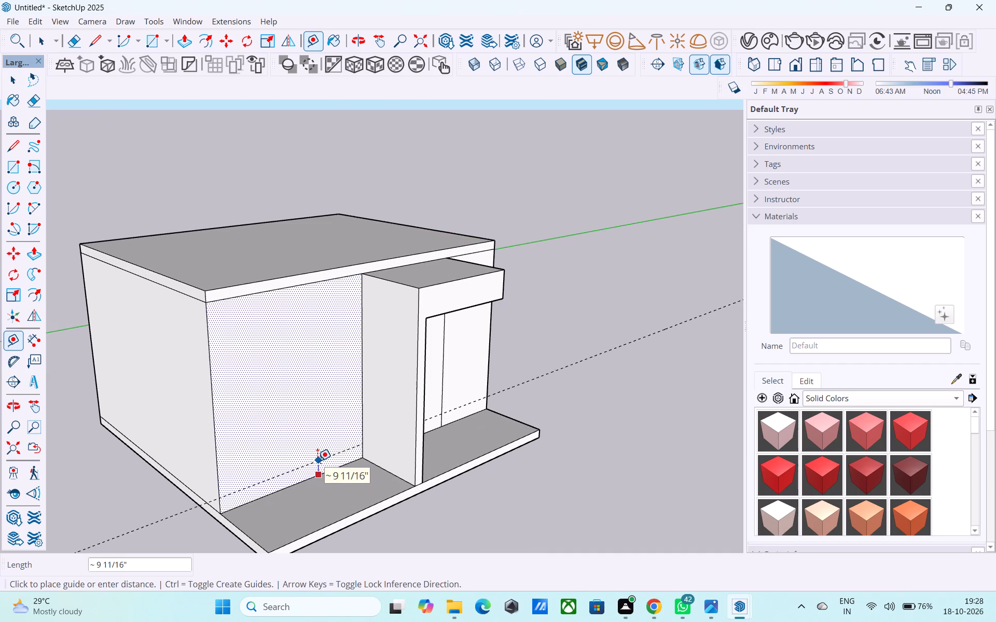
pyautogui.write("3'")
pyautogui.press('Return')
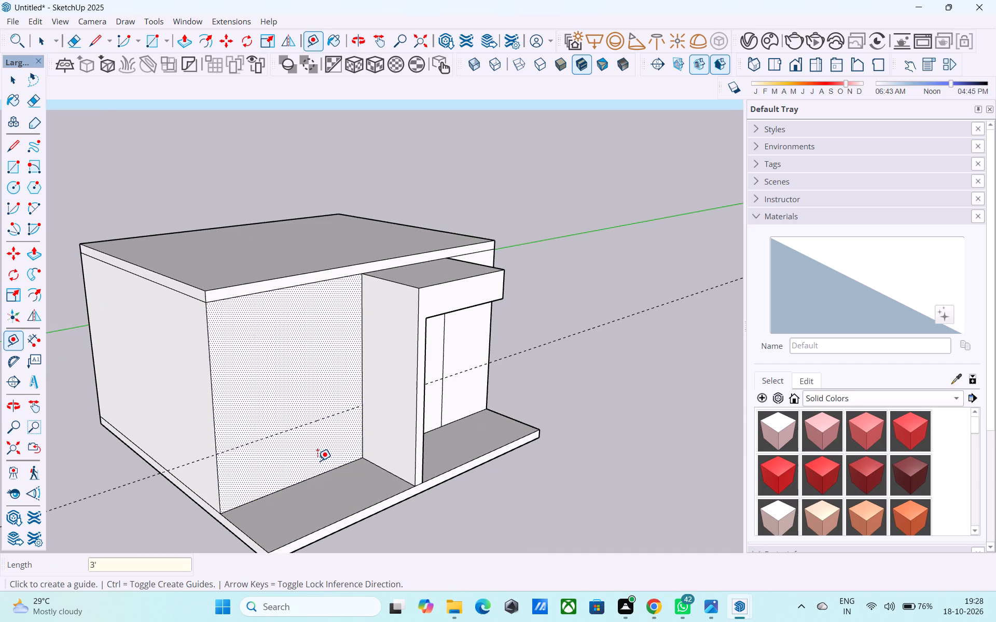
pyautogui.write("2'")
pyautogui.press('Return')
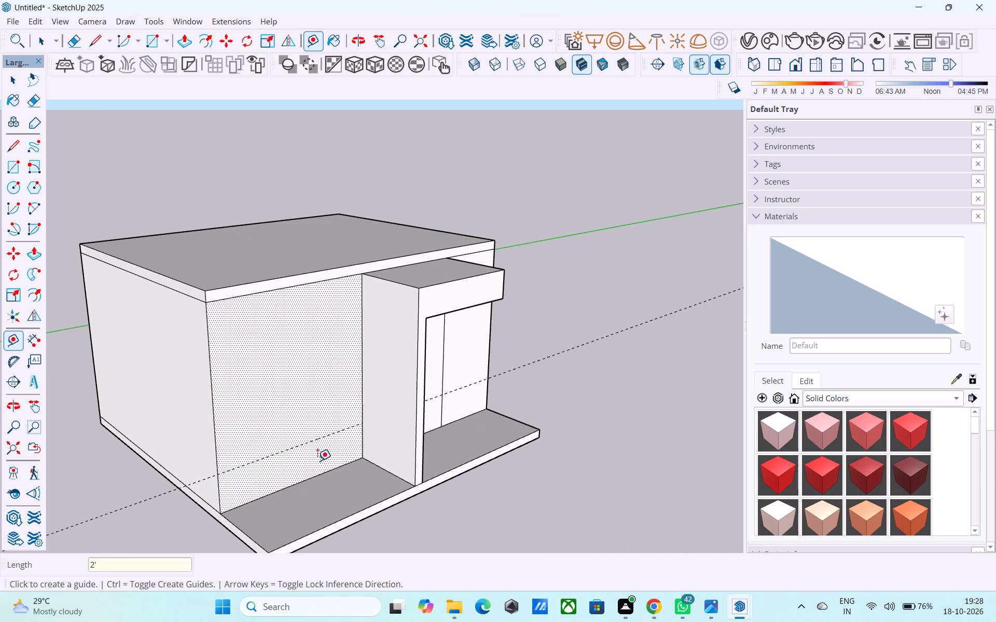
# Draw a line along the 2' guide across the front wall and continue it 4' across the surround's outer side face.
pyautogui.press('l')
pyautogui.click(359, 423)
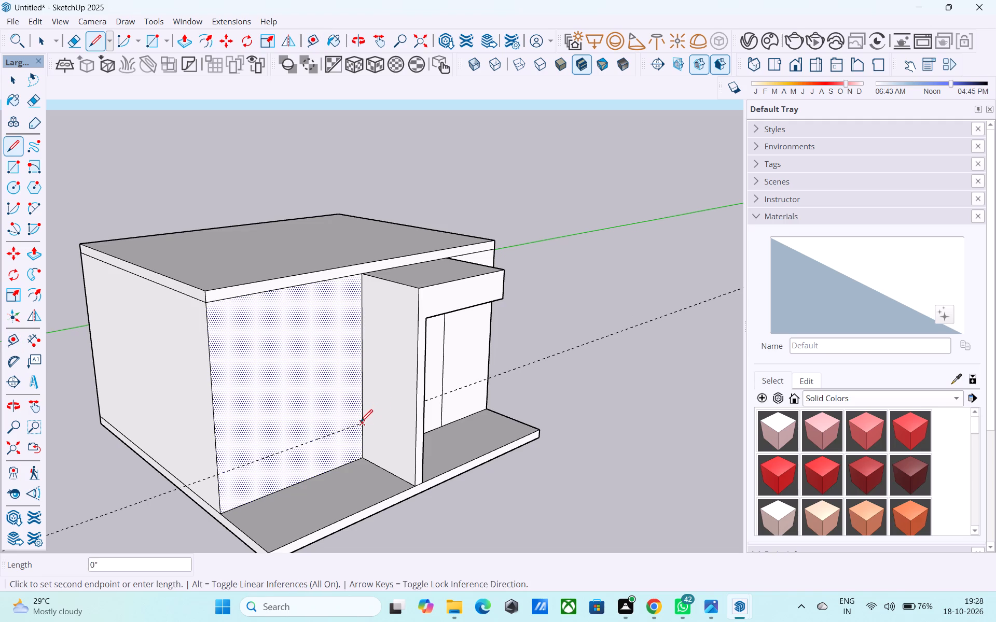
pyautogui.click(217, 474)
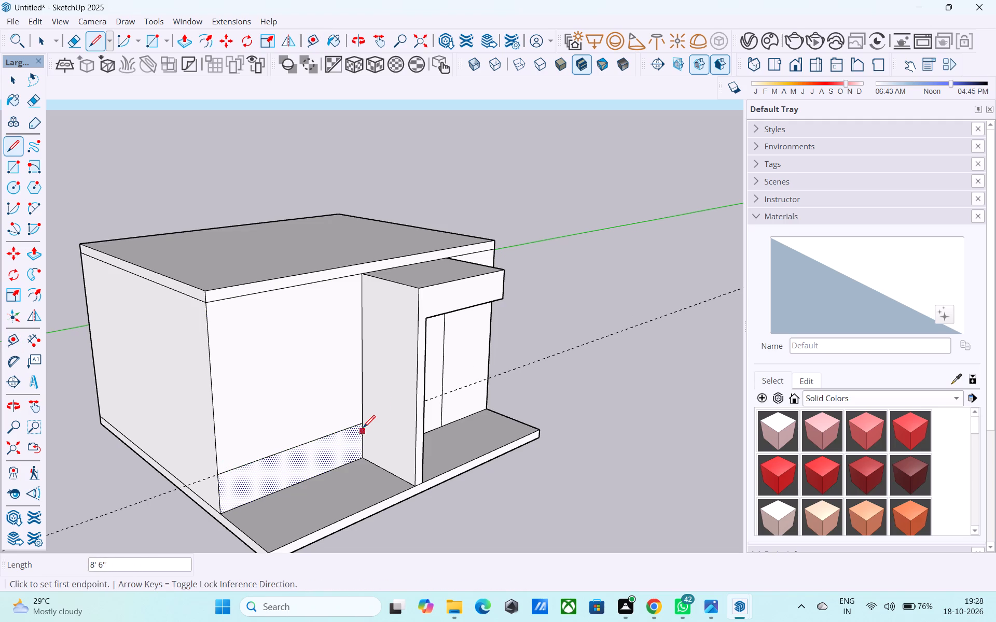
pyautogui.click(363, 428)
pyautogui.click(422, 446)
pyautogui.moveTo(417, 449); pyautogui.dragTo(370, 455, button='middle')
pyautogui.press('space')
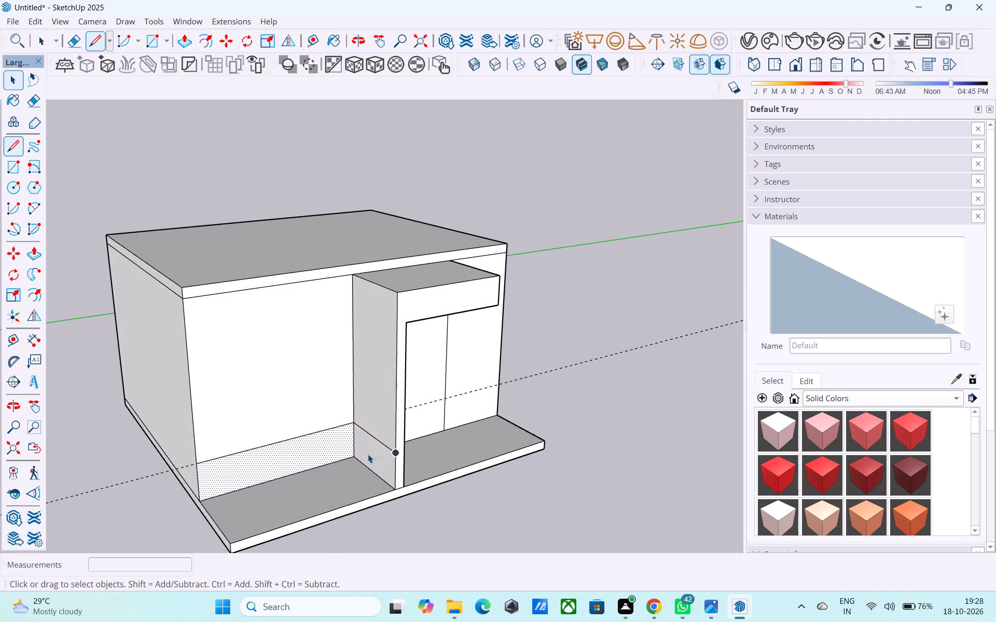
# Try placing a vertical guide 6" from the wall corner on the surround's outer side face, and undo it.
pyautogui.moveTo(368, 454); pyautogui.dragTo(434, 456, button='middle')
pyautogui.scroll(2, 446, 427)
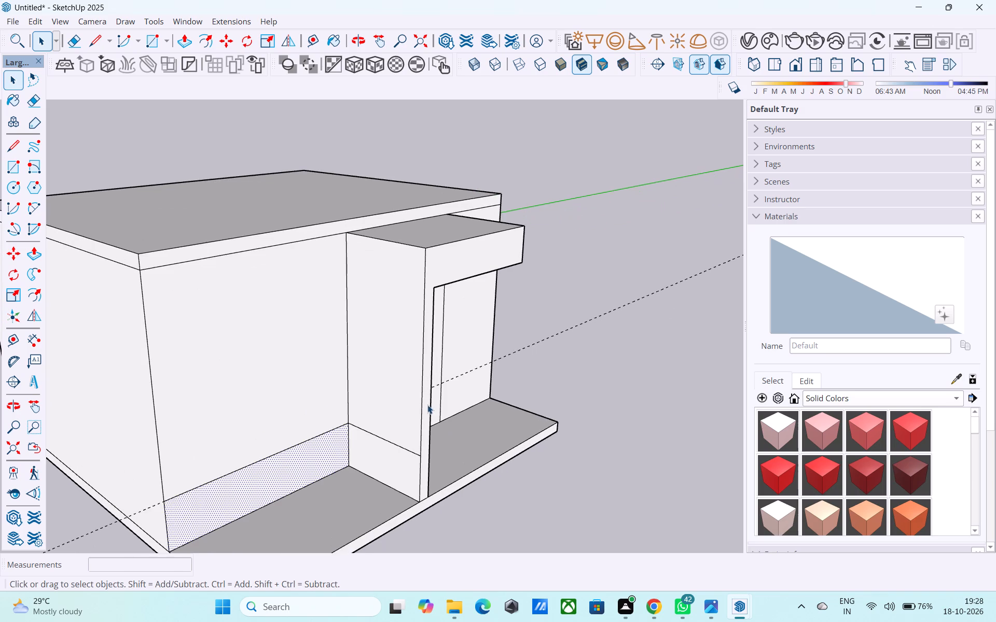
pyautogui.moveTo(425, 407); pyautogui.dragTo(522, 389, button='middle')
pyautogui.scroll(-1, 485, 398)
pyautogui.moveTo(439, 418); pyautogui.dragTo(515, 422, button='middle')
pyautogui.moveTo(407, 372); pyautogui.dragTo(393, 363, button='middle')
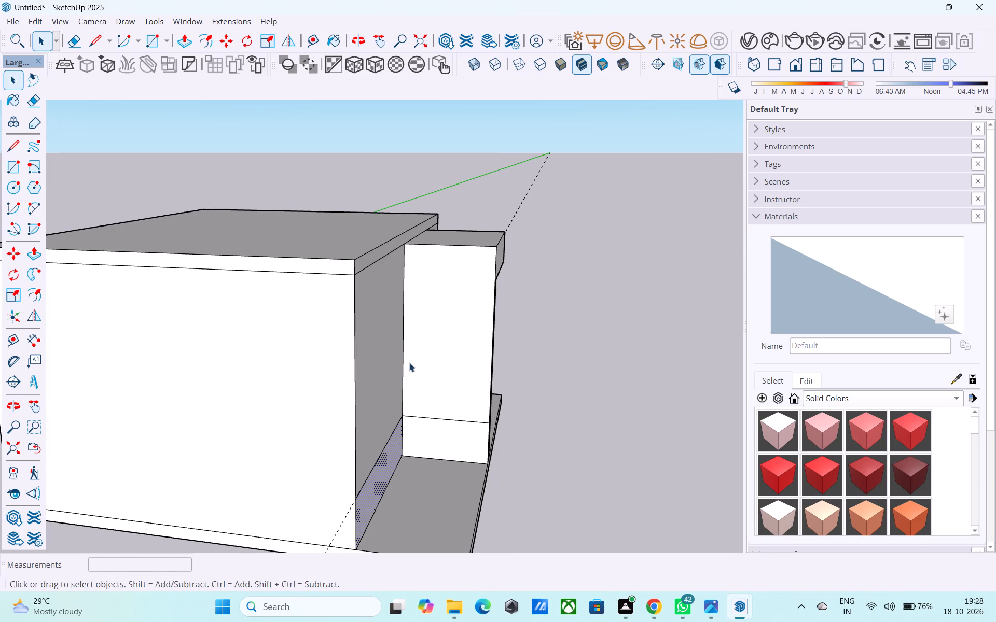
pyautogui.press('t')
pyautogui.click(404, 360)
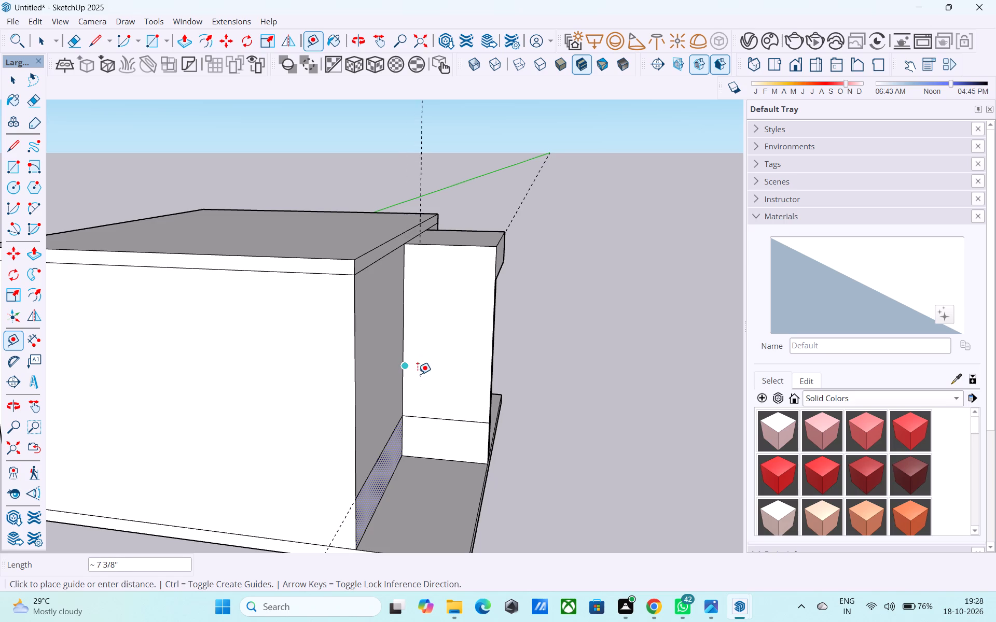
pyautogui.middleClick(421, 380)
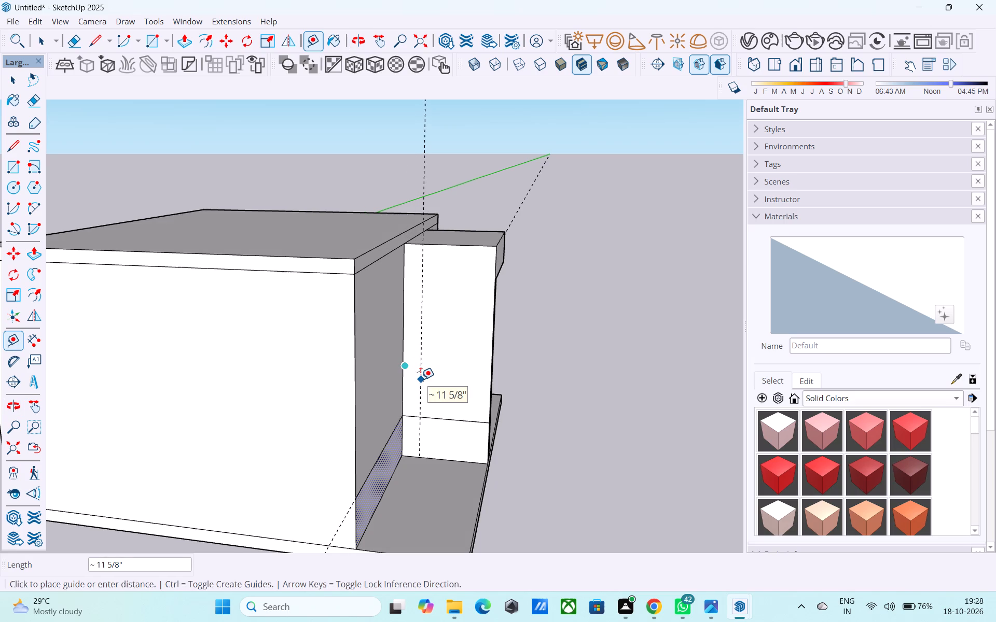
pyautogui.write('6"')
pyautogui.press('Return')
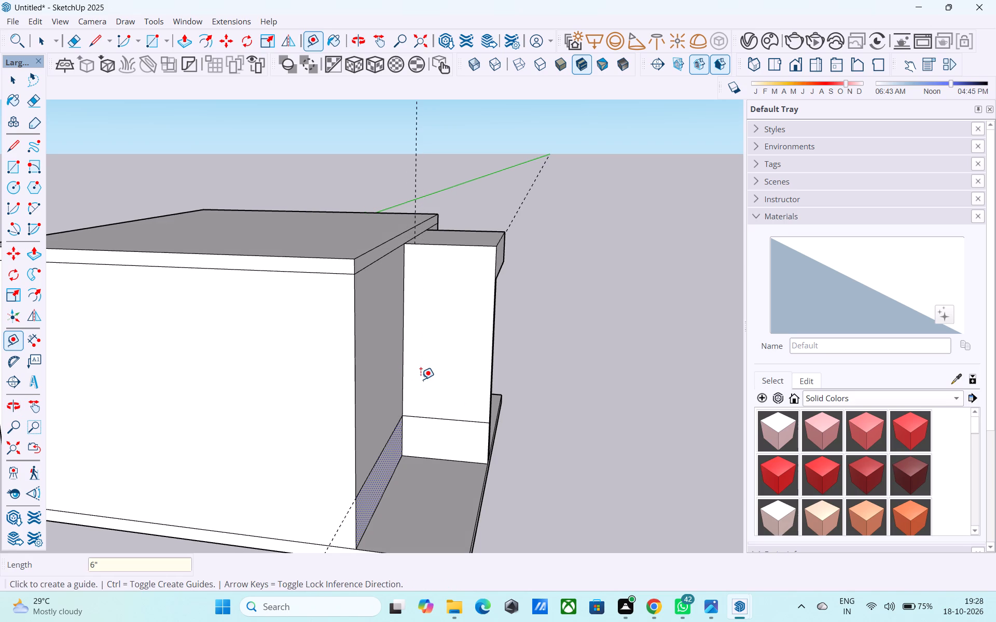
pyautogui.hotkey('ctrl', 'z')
# Place a vertical guide on the surround's outer side face, 6" from its corner with the front wall.
pyautogui.moveTo(421, 379); pyautogui.dragTo(263, 439, button='middle')
pyautogui.scroll(1, 391, 423)
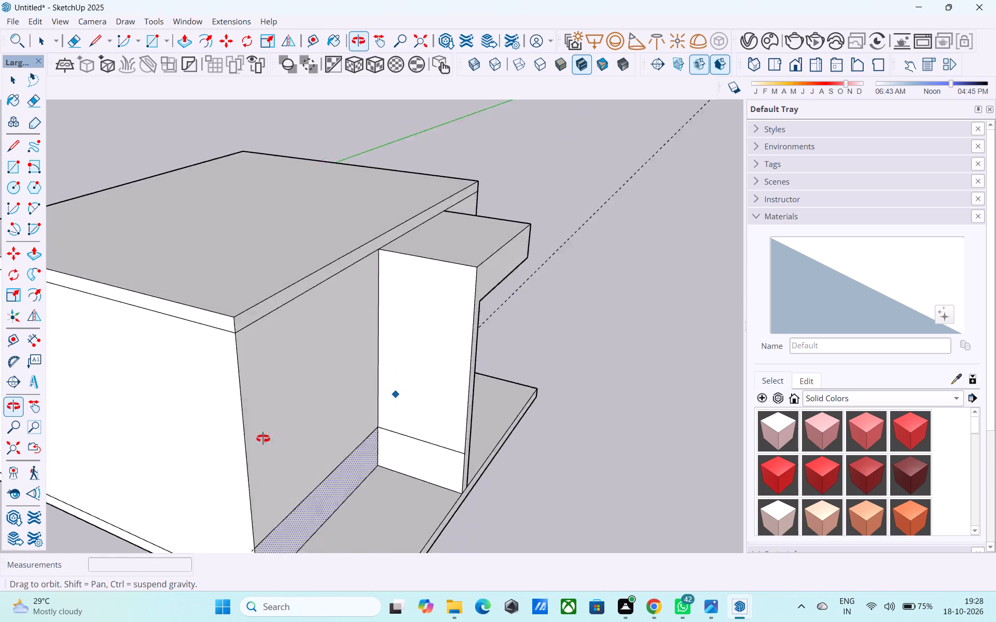
pyautogui.moveTo(263, 439); pyautogui.dragTo(198, 465, button='middle')
pyautogui.click(332, 322)
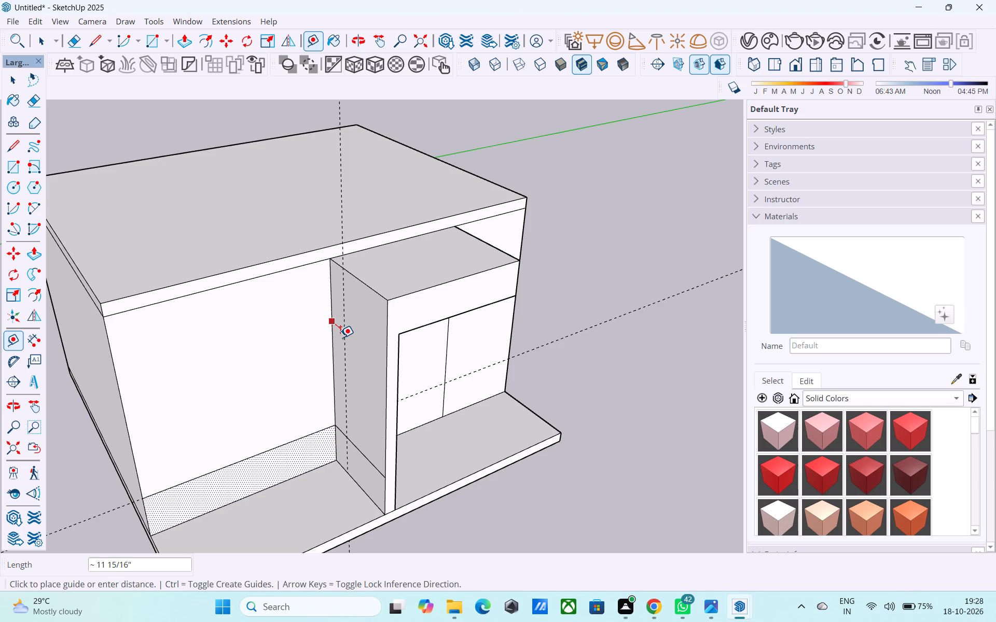
pyautogui.write('6"')
pyautogui.press('Return')
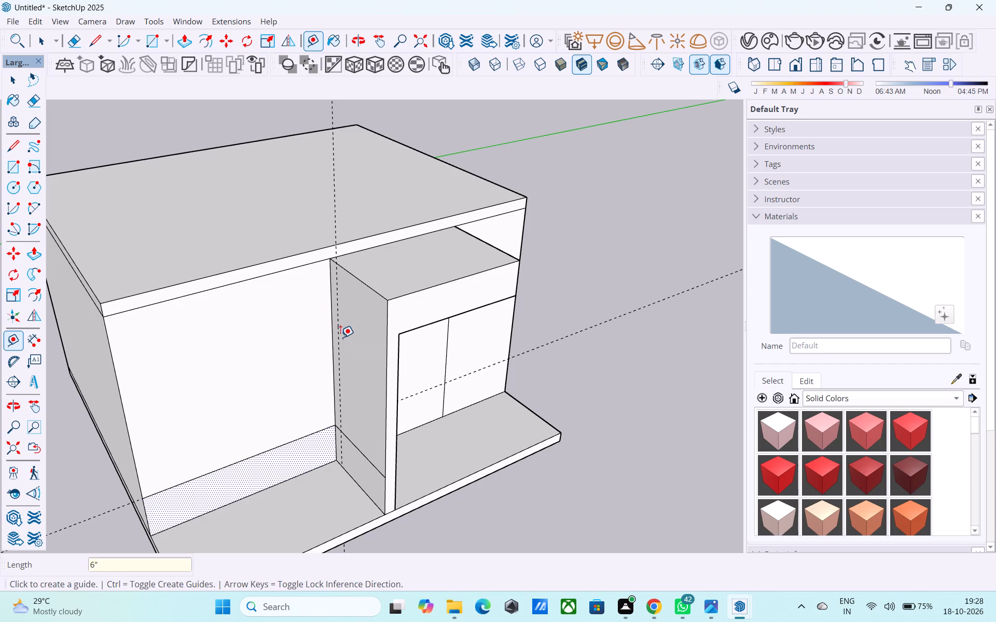
pyautogui.press('space')
# Draw a 2' by 6' rectangle on the surround's side face, starting where the vertical guide meets the horizontal line.
pyautogui.moveTo(361, 366); pyautogui.dragTo(436, 324, button='middle')
pyautogui.scroll(-1, 287, 391)
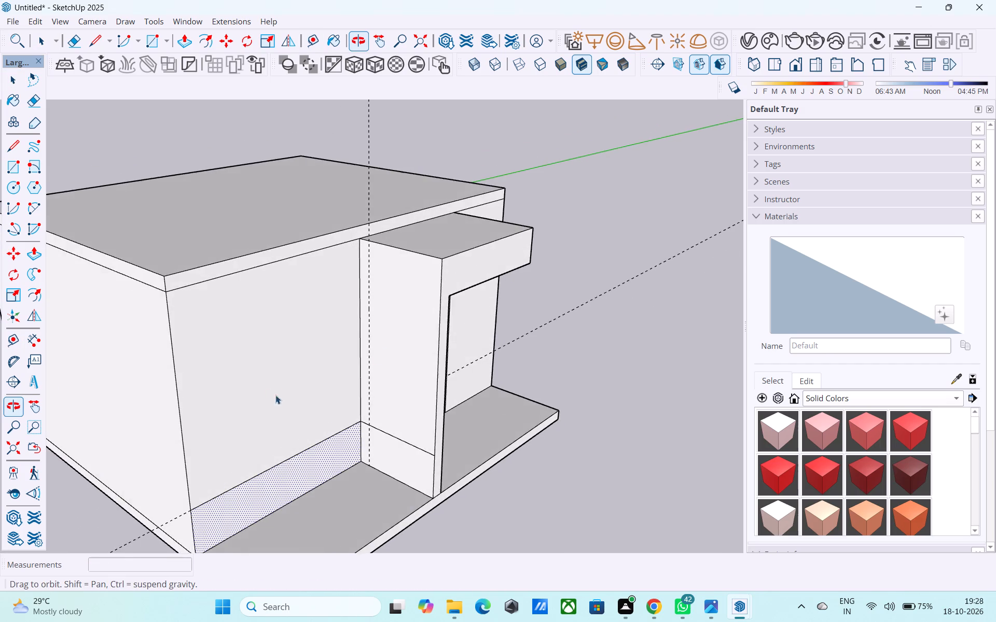
pyautogui.scroll(-1, 275, 395)
pyautogui.moveTo(285, 389); pyautogui.dragTo(351, 377, button='middle')
pyautogui.scroll(1, 408, 403)
pyautogui.press('r')
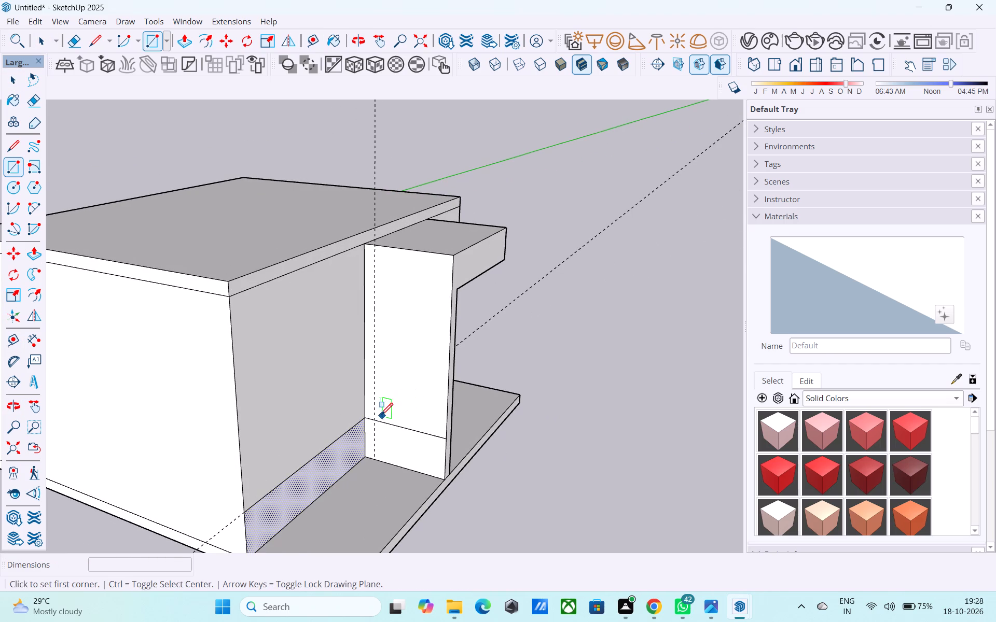
pyautogui.click(375, 419)
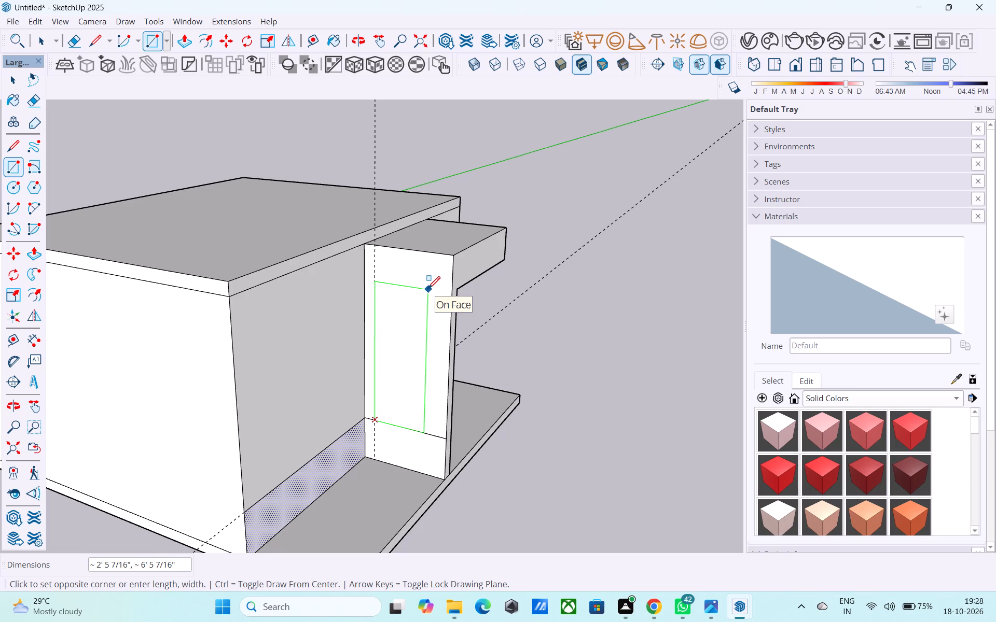
pyautogui.write("2',6'")
pyautogui.press('Return')
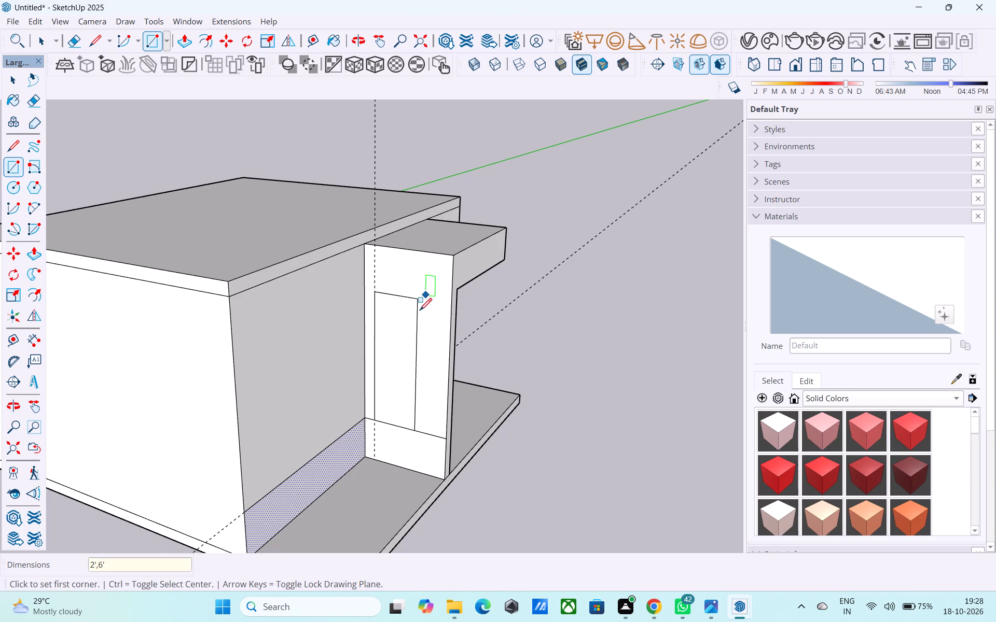
pyautogui.press('space')
# Push/Pull the 2' by 6' rectangle 6" through the surround's side to cut an opening.
pyautogui.click(409, 323)
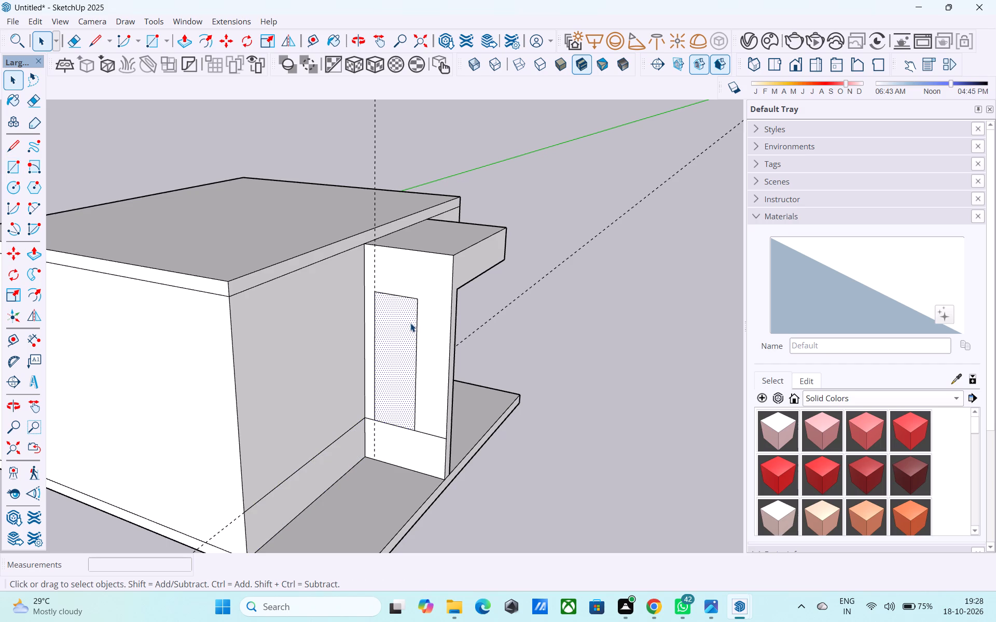
pyautogui.press('p')
pyautogui.click(411, 323)
pyautogui.click(408, 308)
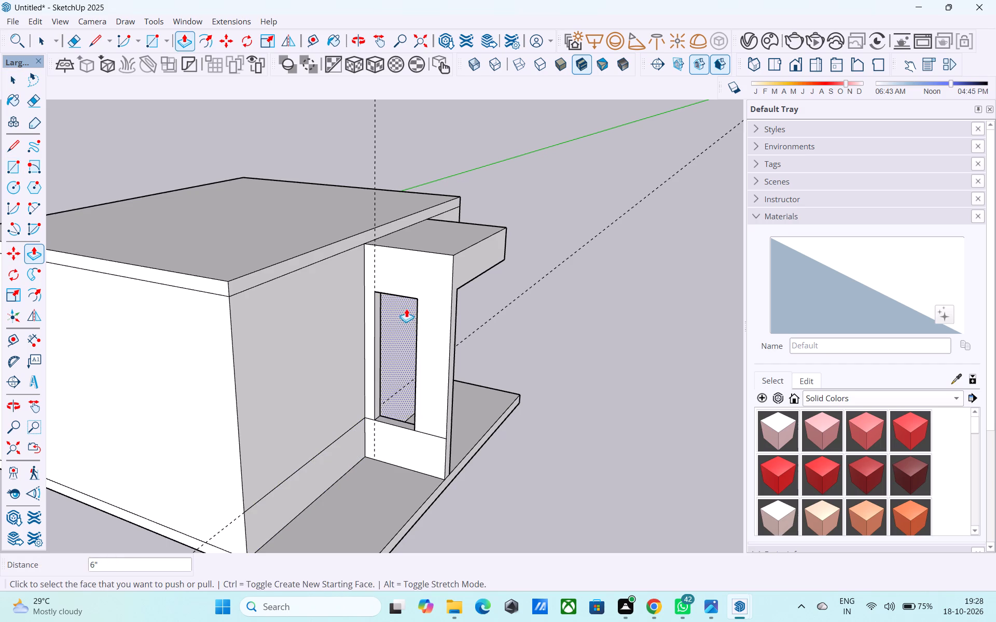
pyautogui.moveTo(406, 308); pyautogui.dragTo(144, 295, button='middle')
pyautogui.press('space')
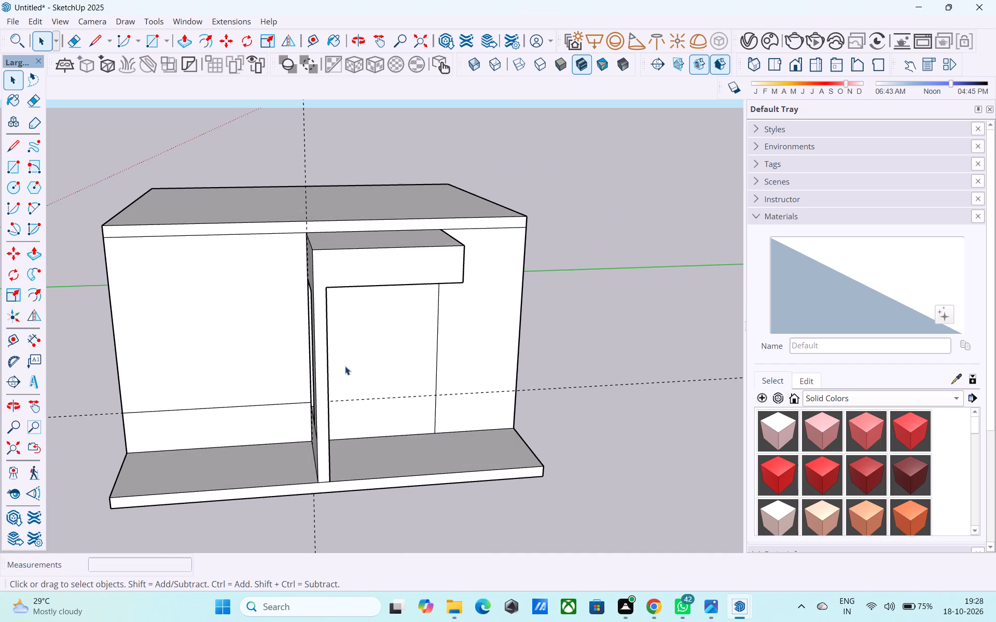
# Examine the opening in the surround's side and the front facade from below and from the front.
pyautogui.scroll(-2, 329, 364)
pyautogui.moveTo(321, 360); pyautogui.dragTo(277, 206, button='middle')
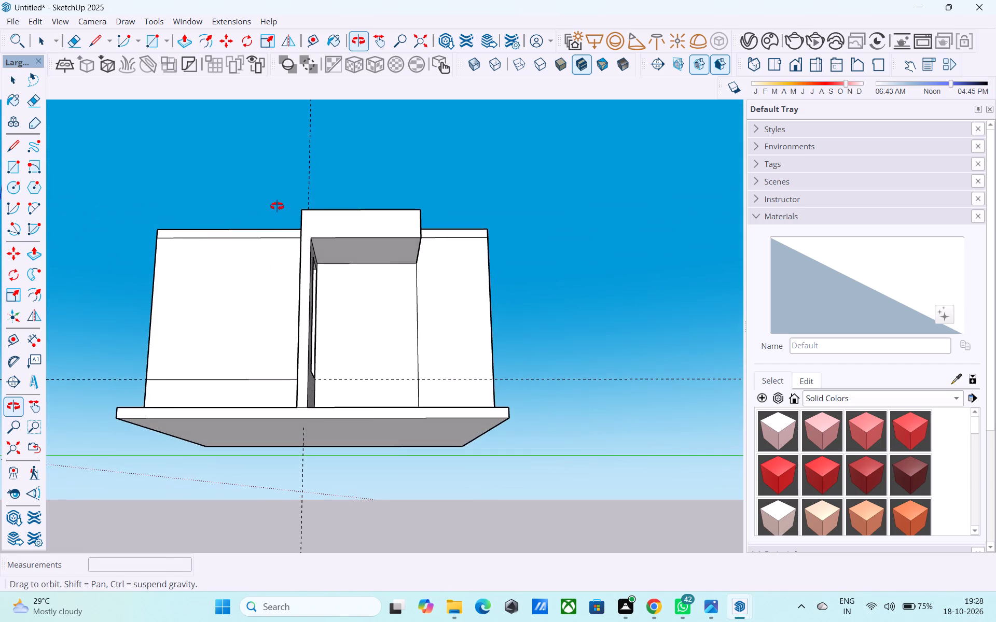
pyautogui.moveTo(277, 206); pyautogui.dragTo(276, 206, button='middle')
pyautogui.scroll(-1, 276, 206)
pyautogui.moveTo(276, 206); pyautogui.dragTo(246, 286, button='middle')
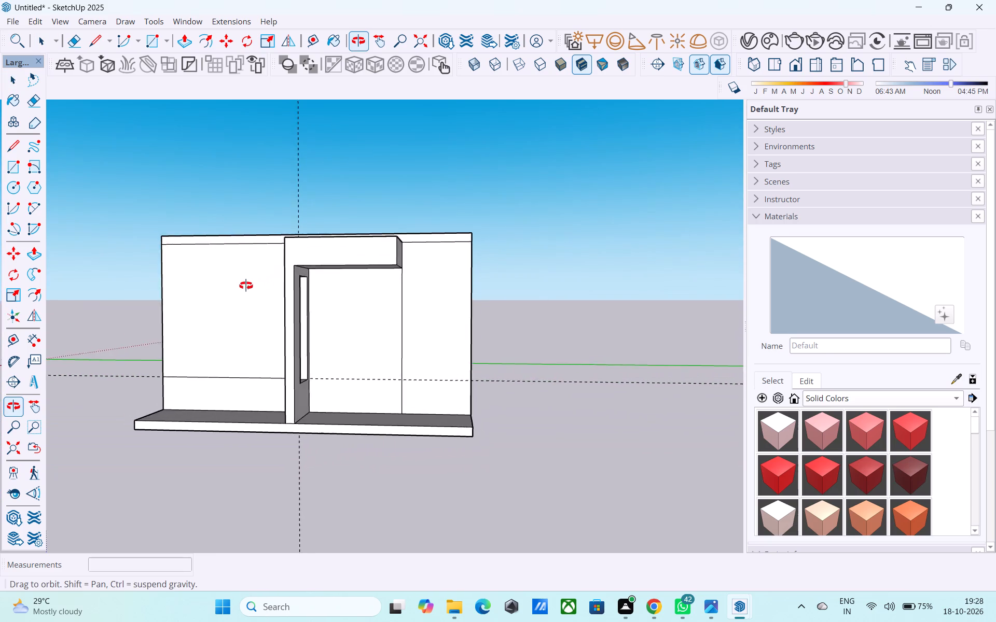
pyautogui.moveTo(246, 286); pyautogui.dragTo(264, 267, button='middle')
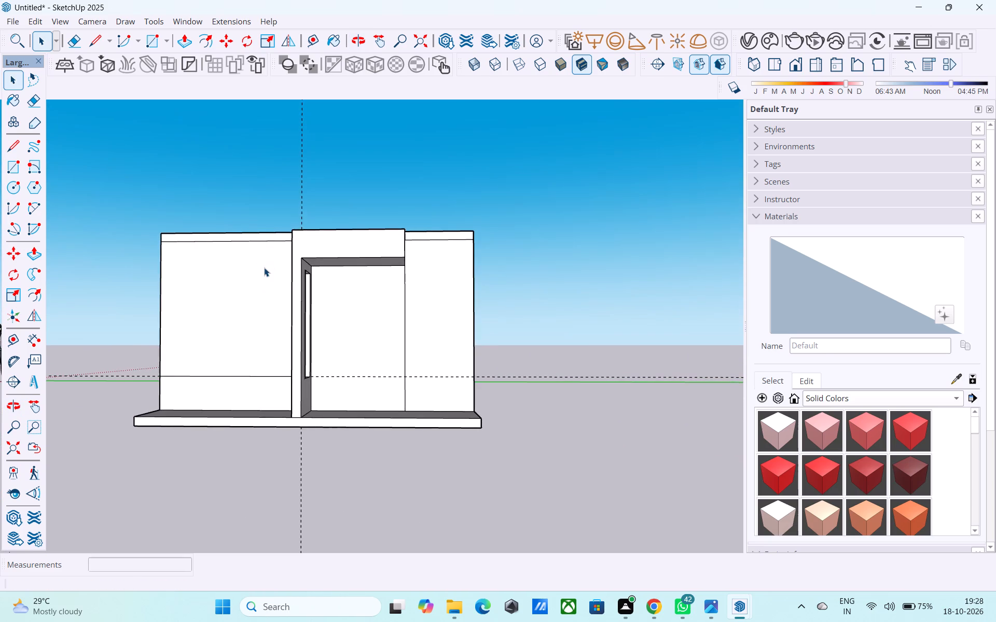
pyautogui.scroll(-1, 264, 267)
pyautogui.moveTo(265, 270); pyautogui.dragTo(356, 338, button='middle')
# Push/Pull the front wall face on the open side of the door surround outward 4', flush with the surround's front.
pyautogui.scroll(-4, 352, 336)
pyautogui.click(419, 328)
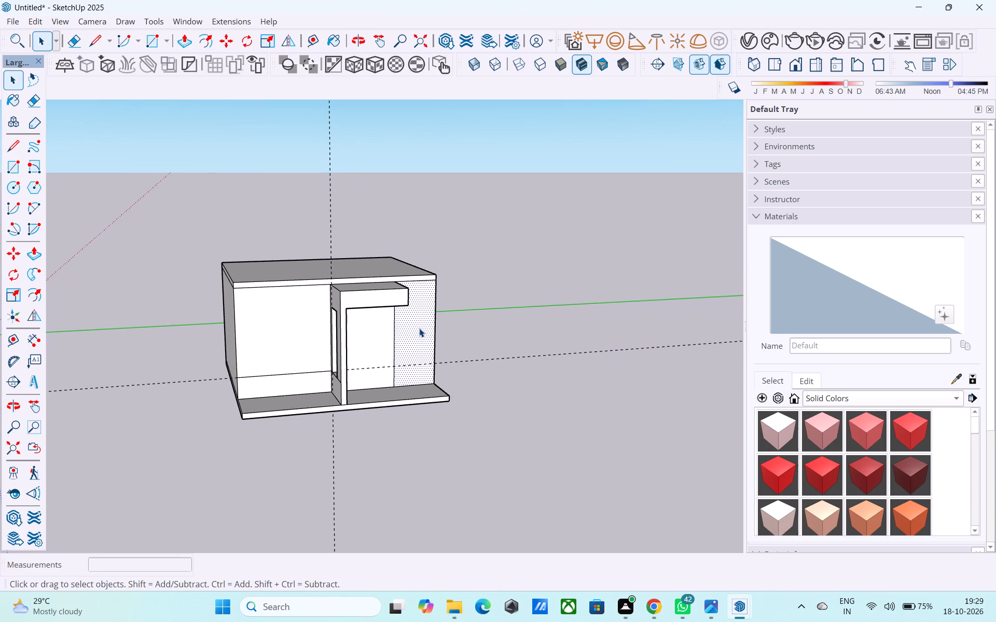
pyautogui.press('p')
pyautogui.click(419, 328)
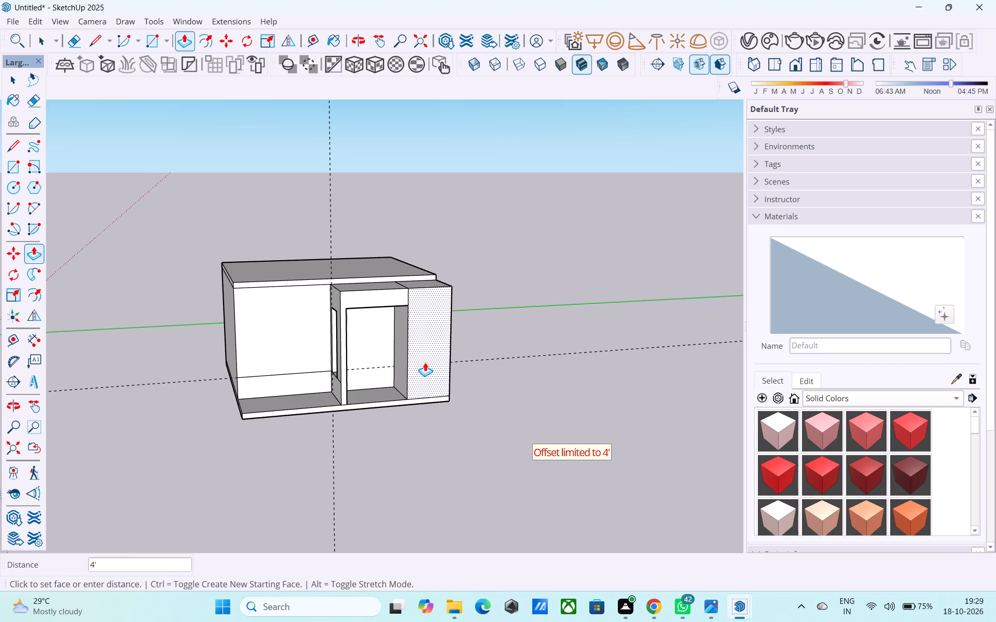
pyautogui.click(426, 362)
pyautogui.click(426, 352)
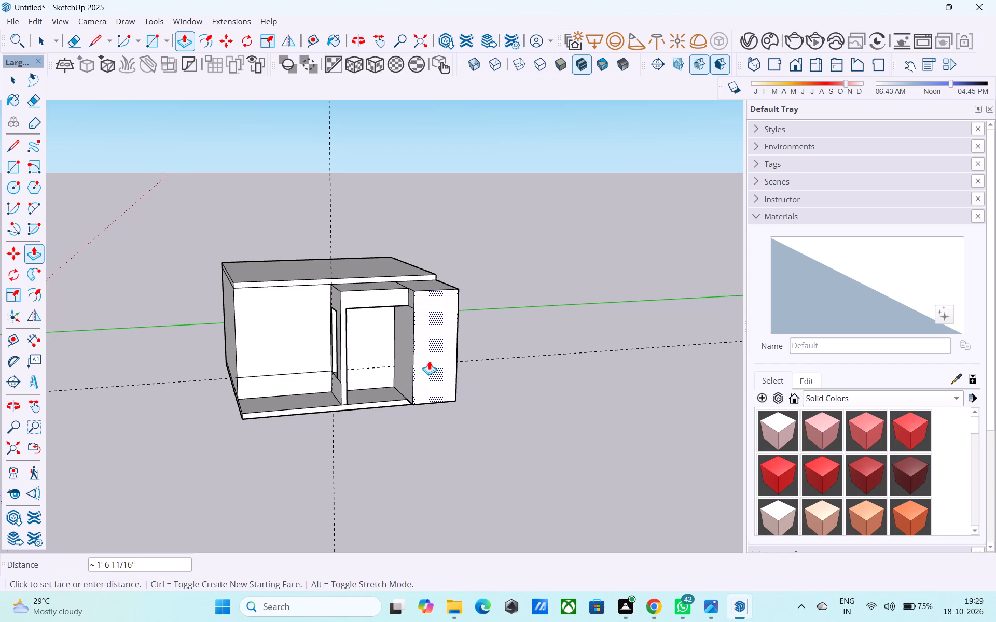
pyautogui.press('space')
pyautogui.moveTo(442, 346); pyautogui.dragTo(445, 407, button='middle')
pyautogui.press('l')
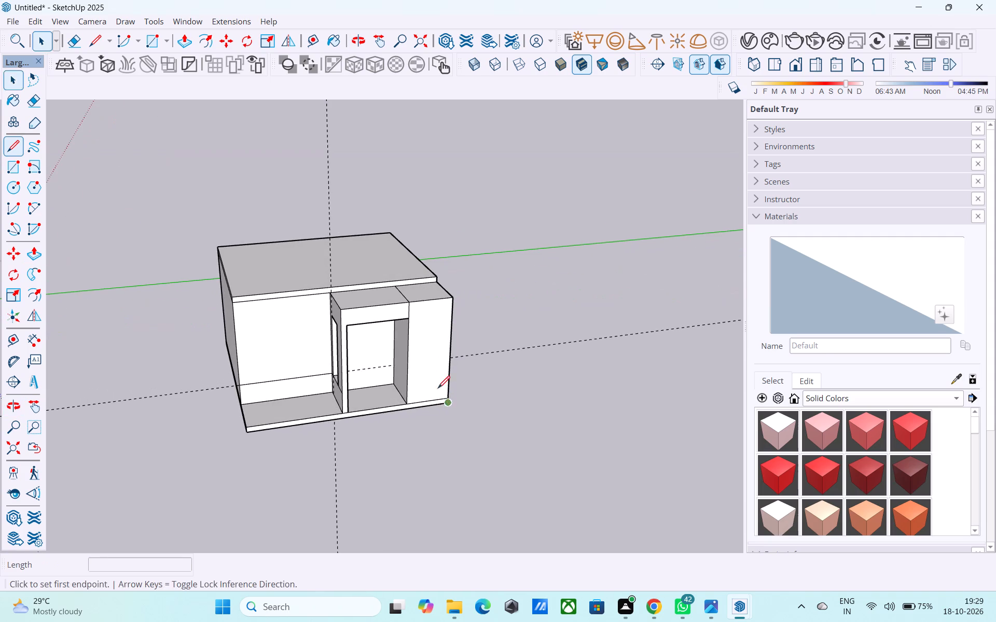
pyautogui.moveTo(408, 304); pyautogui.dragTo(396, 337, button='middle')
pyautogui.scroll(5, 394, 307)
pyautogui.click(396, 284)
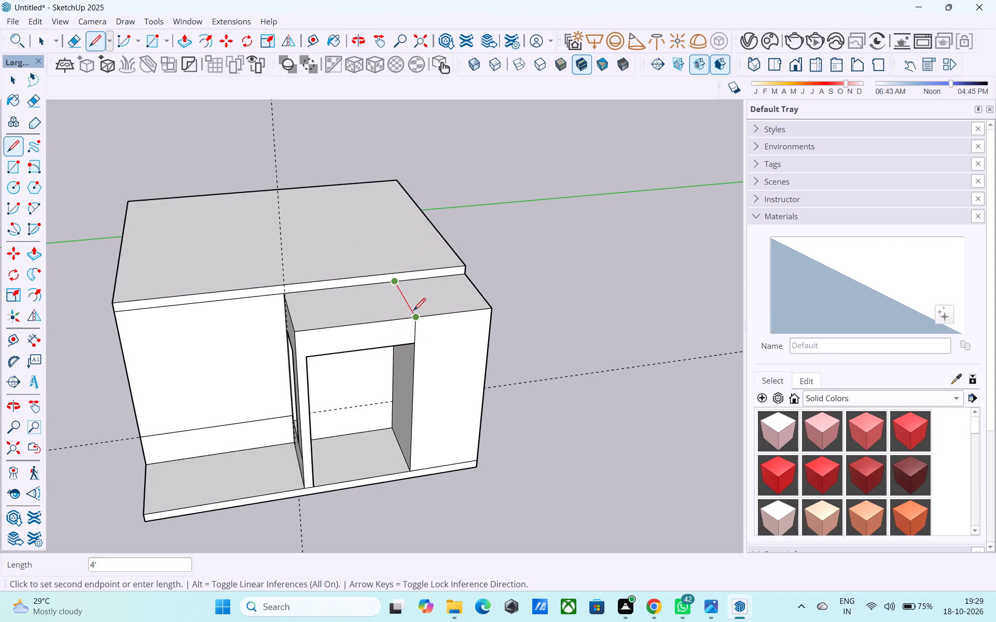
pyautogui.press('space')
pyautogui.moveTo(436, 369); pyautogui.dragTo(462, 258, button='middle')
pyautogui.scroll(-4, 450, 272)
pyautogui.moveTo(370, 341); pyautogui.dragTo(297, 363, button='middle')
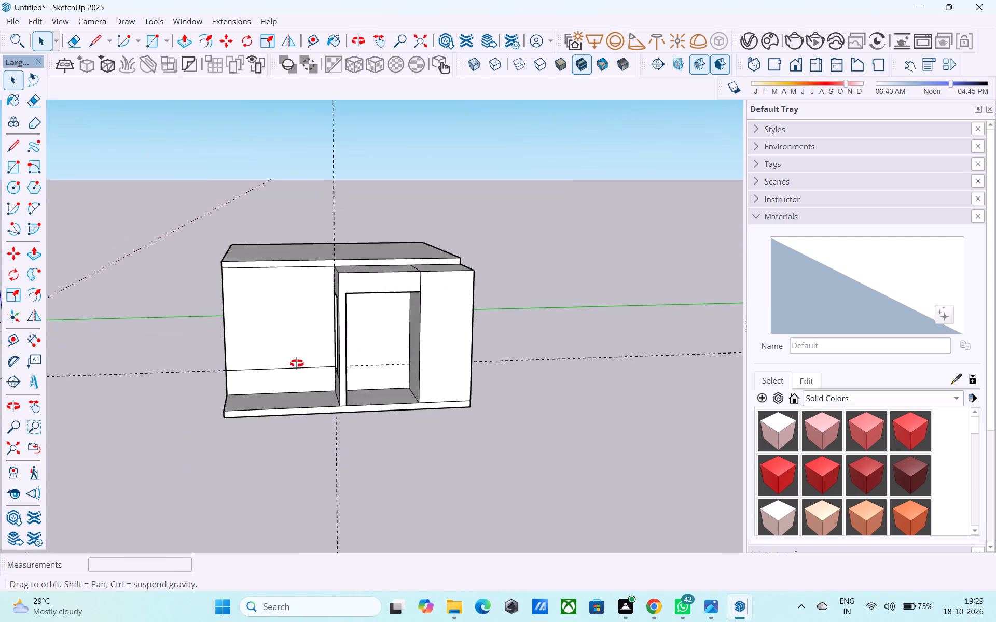
# Erase the seam edges between the door surround and the extended wall on the top and front faces.
pyautogui.moveTo(297, 363); pyautogui.dragTo(343, 391, button='middle')
pyautogui.scroll(-4, 317, 383)
pyautogui.moveTo(409, 394); pyautogui.dragTo(324, 288, button='middle')
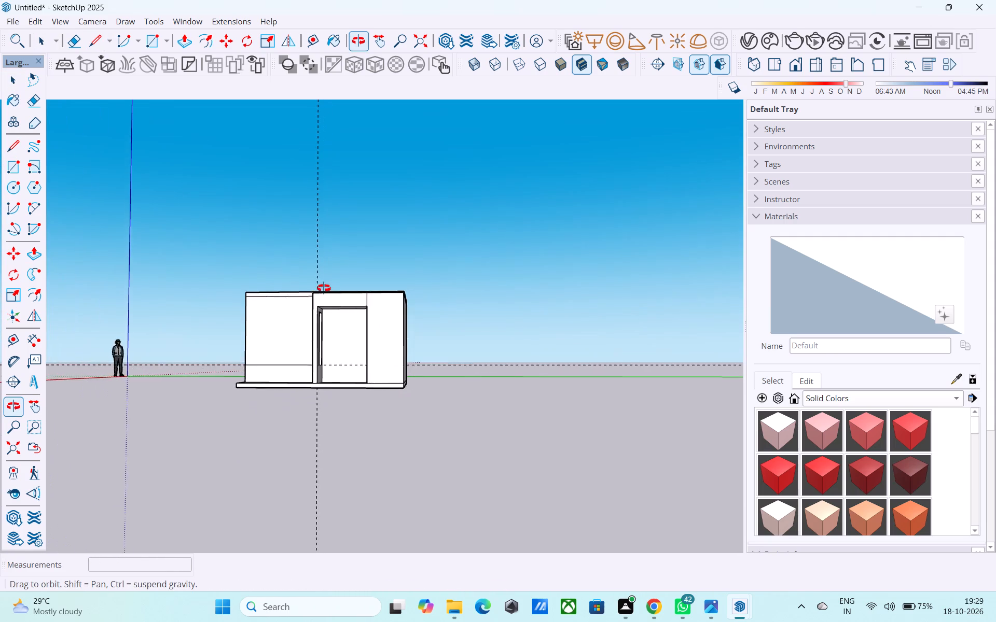
pyautogui.moveTo(324, 288); pyautogui.dragTo(441, 309, button='middle')
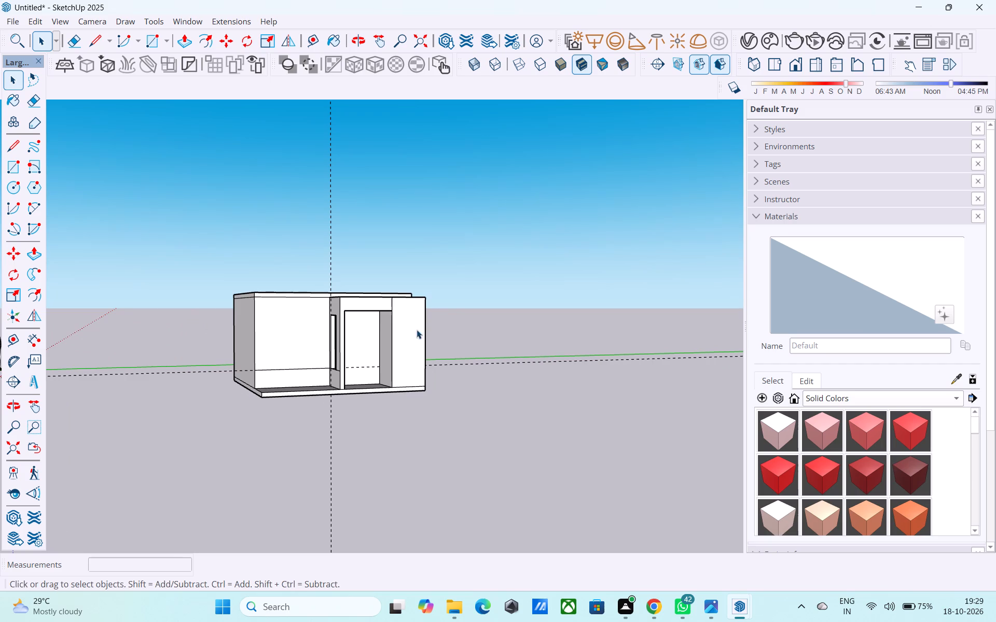
pyautogui.scroll(-2, 333, 329)
pyautogui.moveTo(354, 361); pyautogui.dragTo(319, 367, button='middle')
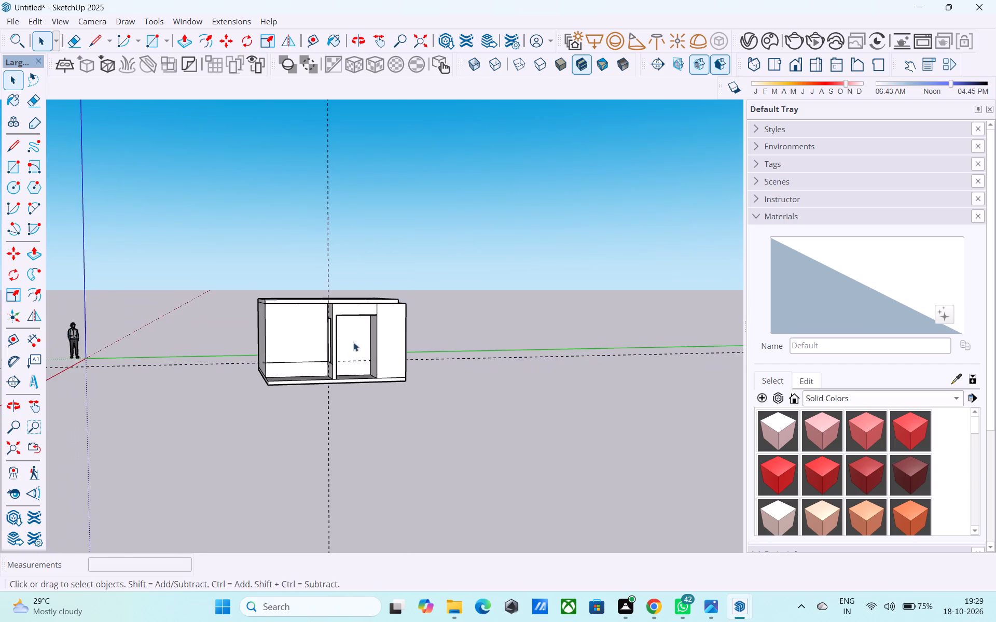
pyautogui.moveTo(353, 337); pyautogui.dragTo(333, 459, button='middle')
pyautogui.scroll(5, 369, 330)
pyautogui.moveTo(347, 361); pyautogui.dragTo(347, 399, button='middle')
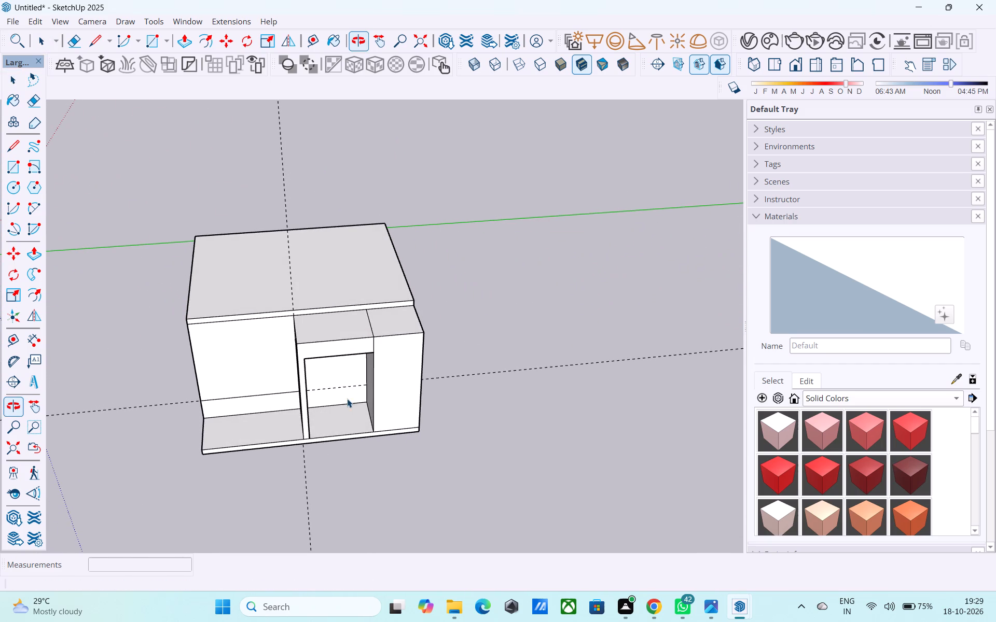
pyautogui.moveTo(347, 399); pyautogui.dragTo(348, 399, button='middle')
pyautogui.click(78, 43)
pyautogui.moveTo(382, 319); pyautogui.dragTo(379, 319)
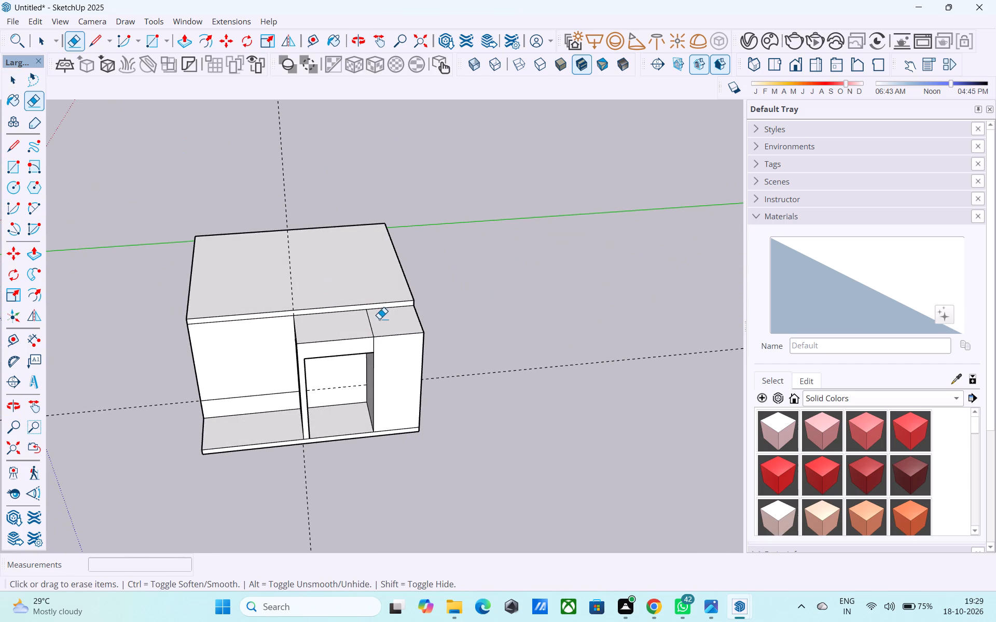
pyautogui.moveTo(379, 319); pyautogui.dragTo(368, 323)
pyautogui.scroll(4, 376, 338)
pyautogui.click(372, 346)
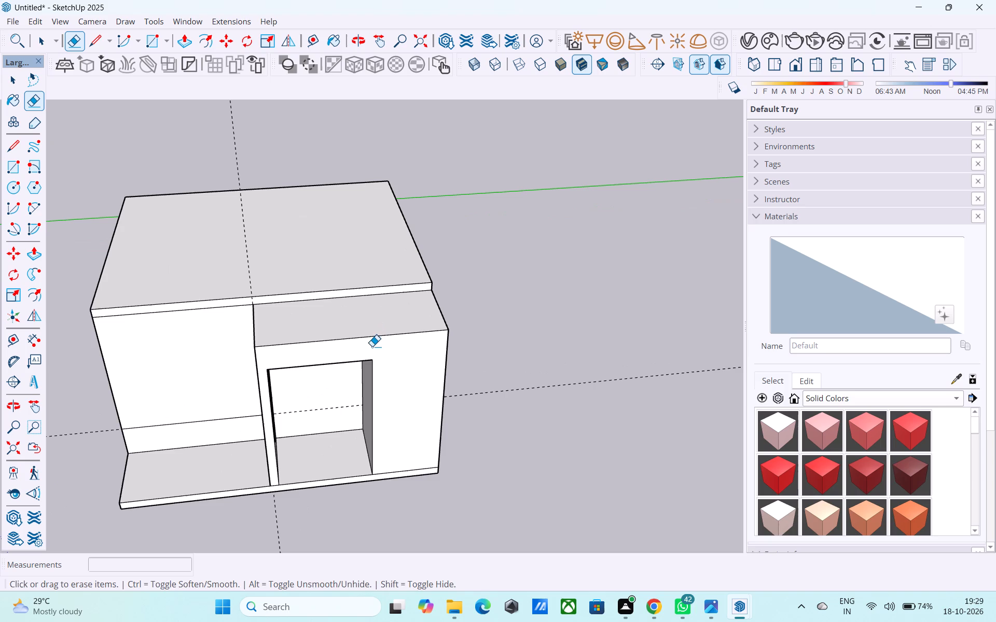
pyautogui.click(44, 50)
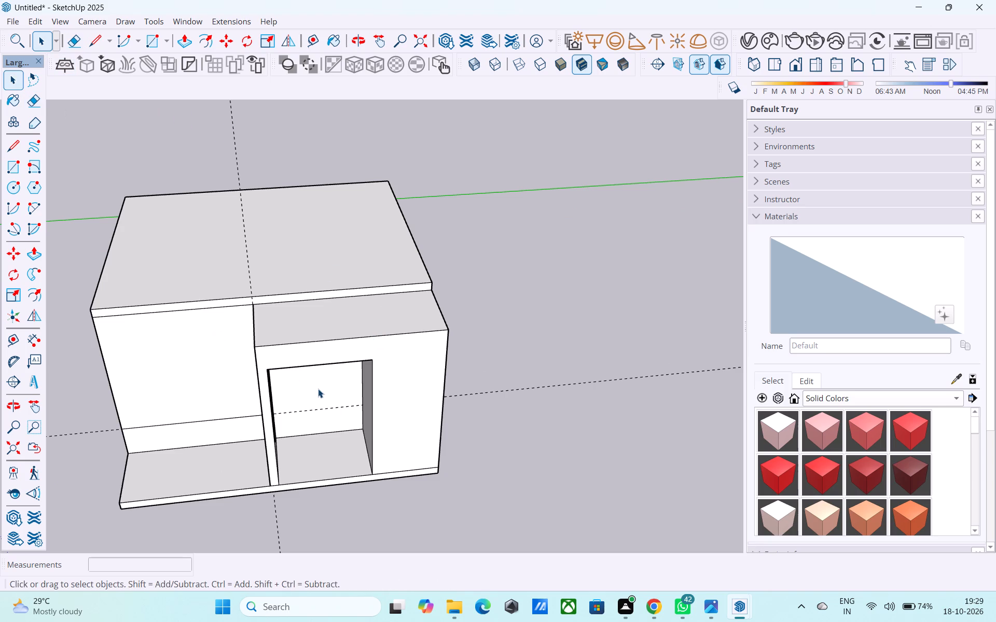
# Examine the door surround and its side opening from the front, from above and from both sides.
pyautogui.scroll(-2, 368, 354)
pyautogui.moveTo(379, 384); pyautogui.dragTo(392, 278, button='middle')
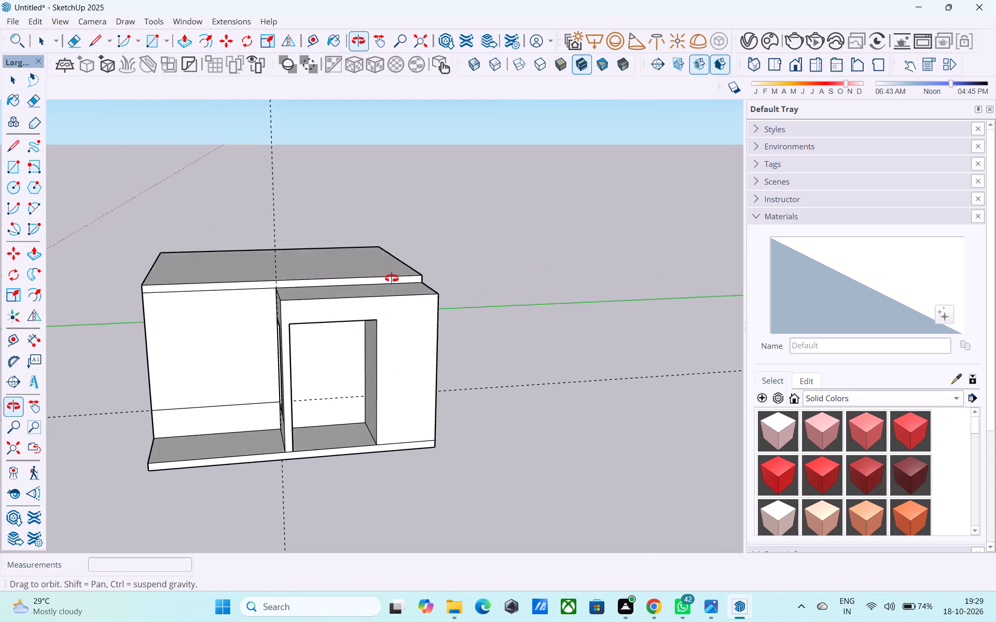
pyautogui.moveTo(392, 278); pyautogui.dragTo(389, 274, button='middle')
pyautogui.moveTo(365, 387); pyautogui.dragTo(362, 378, button='middle')
pyautogui.scroll(-1, 302, 446)
pyautogui.moveTo(301, 446); pyautogui.dragTo(555, 480, button='middle')
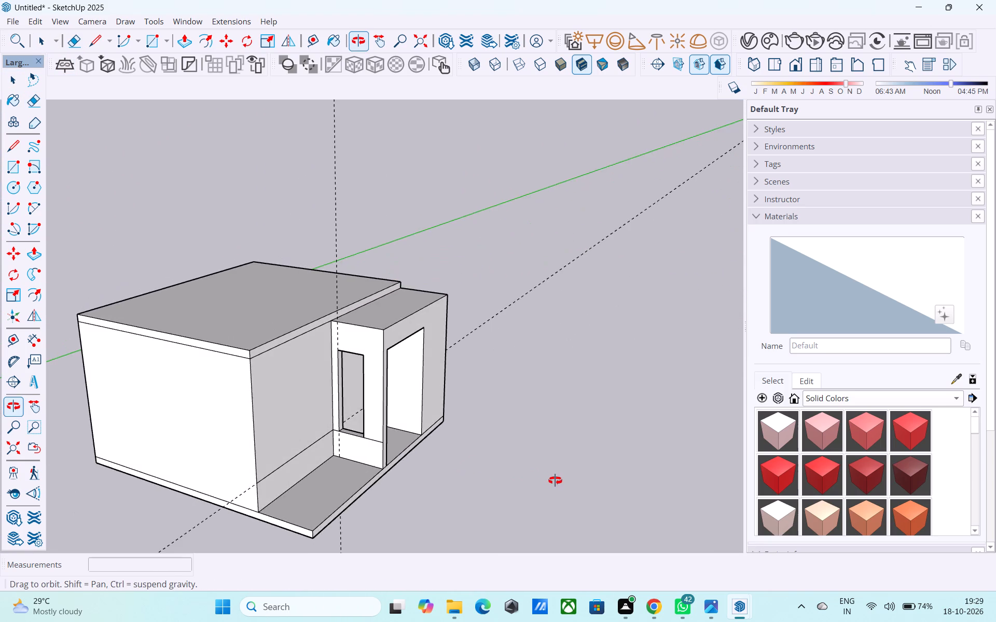
pyautogui.moveTo(555, 480); pyautogui.dragTo(366, 477, button='middle')
pyautogui.moveTo(319, 475); pyautogui.dragTo(243, 478, button='middle')
pyautogui.scroll(5, 289, 457)
pyautogui.moveTo(293, 450); pyautogui.dragTo(201, 451, button='middle')
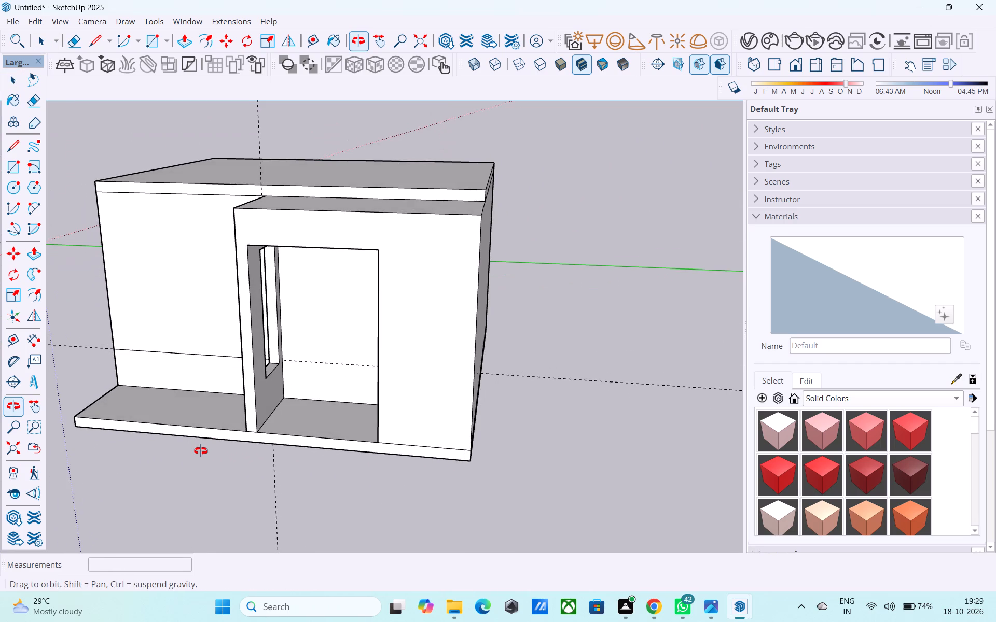
pyautogui.moveTo(201, 451); pyautogui.dragTo(264, 440, button='middle')
pyautogui.scroll(-2, 435, 428)
pyautogui.moveTo(457, 433); pyautogui.dragTo(273, 431, button='middle')
pyautogui.scroll(4, 269, 405)
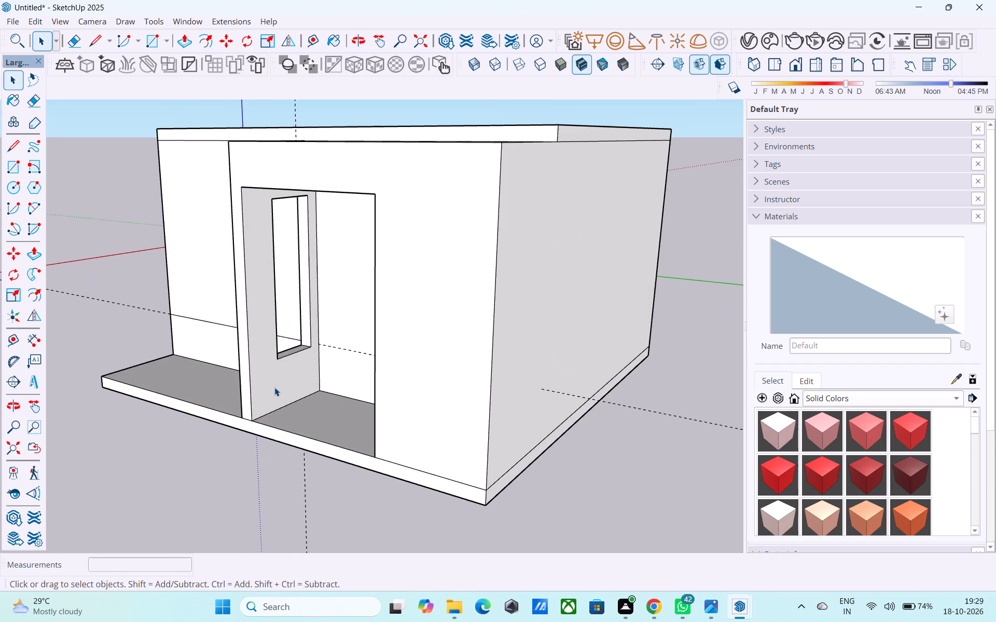
# Draw lines across the surround's inner side face at the side opening's sill level, from the back corner to the front edge.
pyautogui.press('l')
pyautogui.scroll(6, 306, 351)
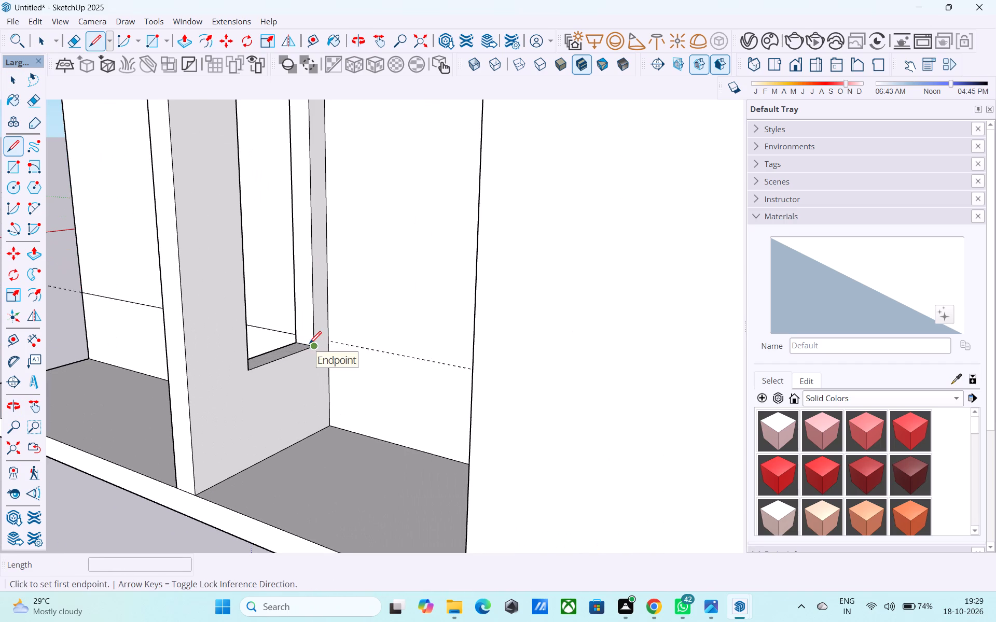
pyautogui.click(310, 350)
pyautogui.click(331, 338)
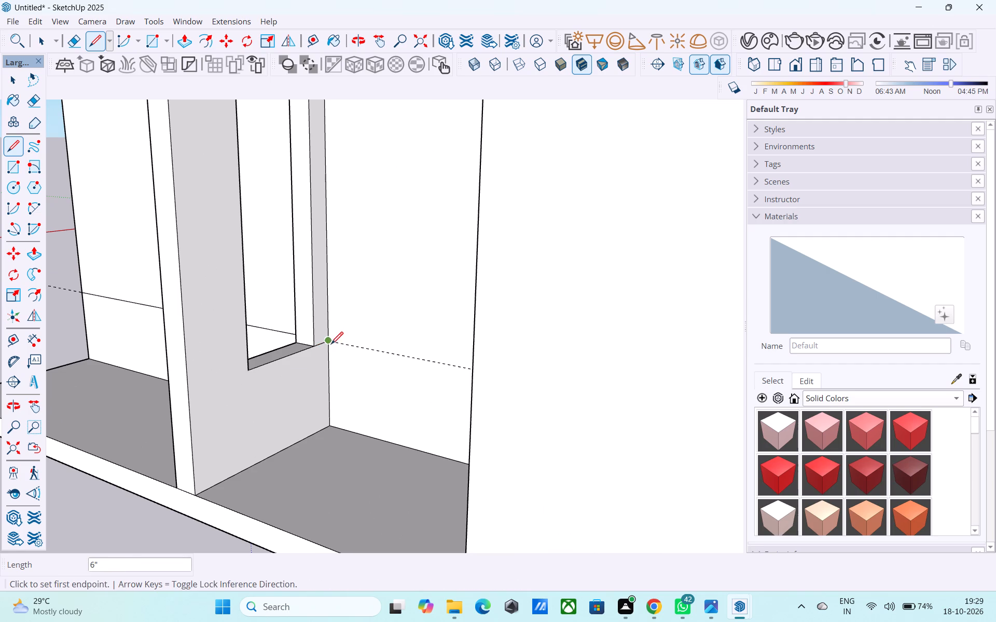
pyautogui.click(331, 345)
pyautogui.click(187, 395)
pyautogui.press('space')
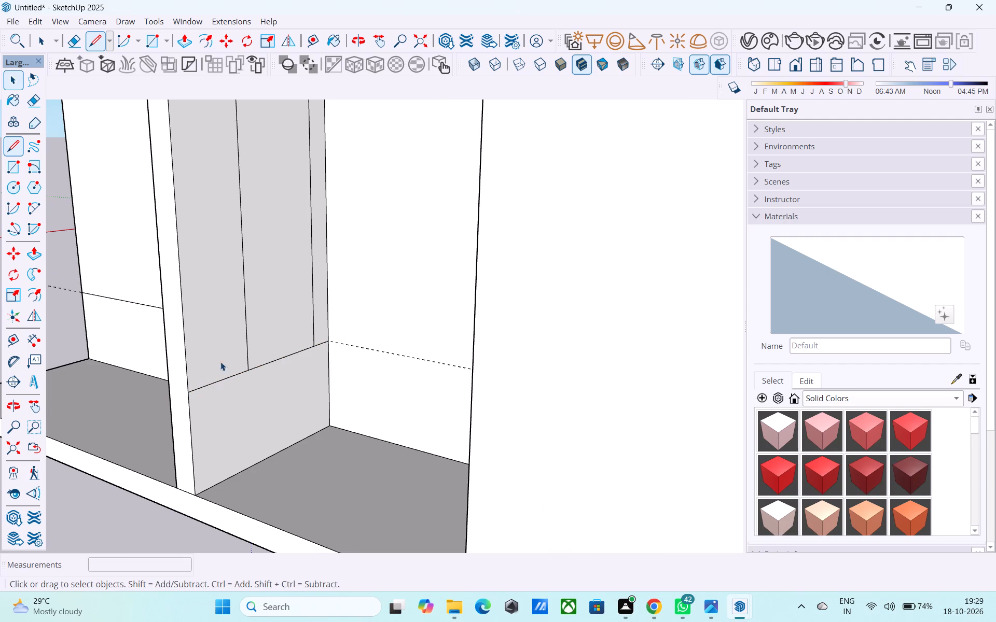
# Delete the face filling the surround's side opening.
pyautogui.click(260, 332)
pyautogui.press('Delete')
# Push/Pull the inner face below the sill line 5' 6" across the doorway to the opposite wall.
pyautogui.click(286, 392)
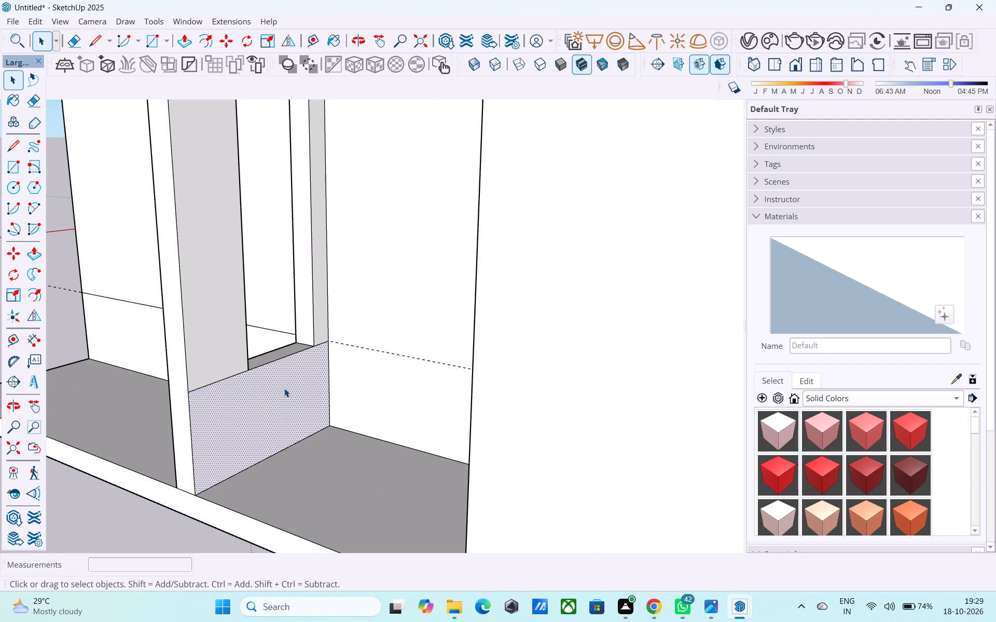
pyautogui.press('p')
pyautogui.click(284, 388)
pyautogui.moveTo(284, 388); pyautogui.dragTo(424, 404, button='middle')
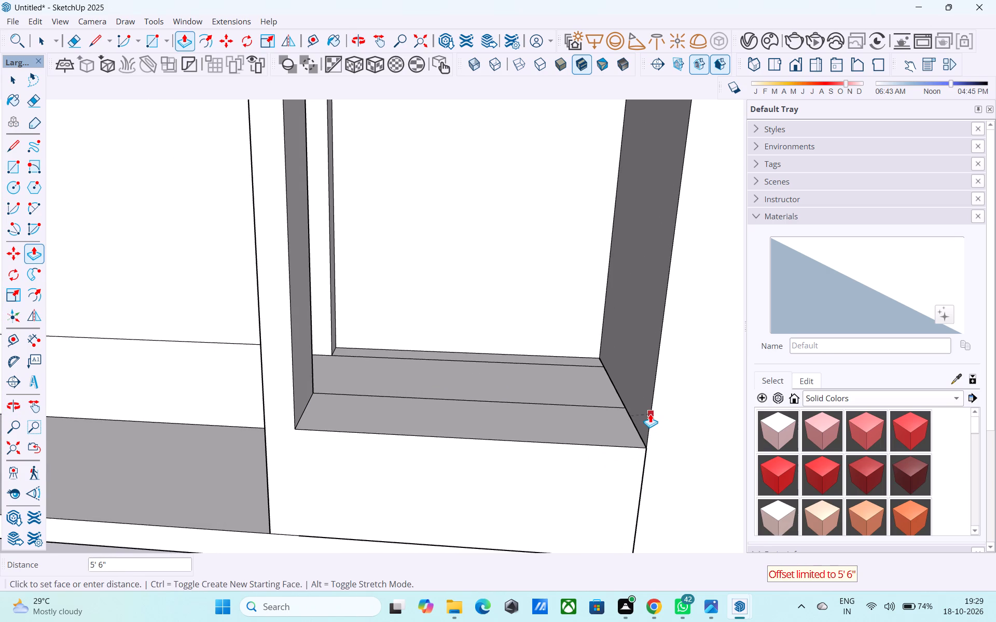
pyautogui.click(650, 413)
# Erase the dividing edges across the top of the low wall inside the door opening.
pyautogui.scroll(-5, 539, 416)
pyautogui.moveTo(459, 390); pyautogui.dragTo(459, 446, button='middle')
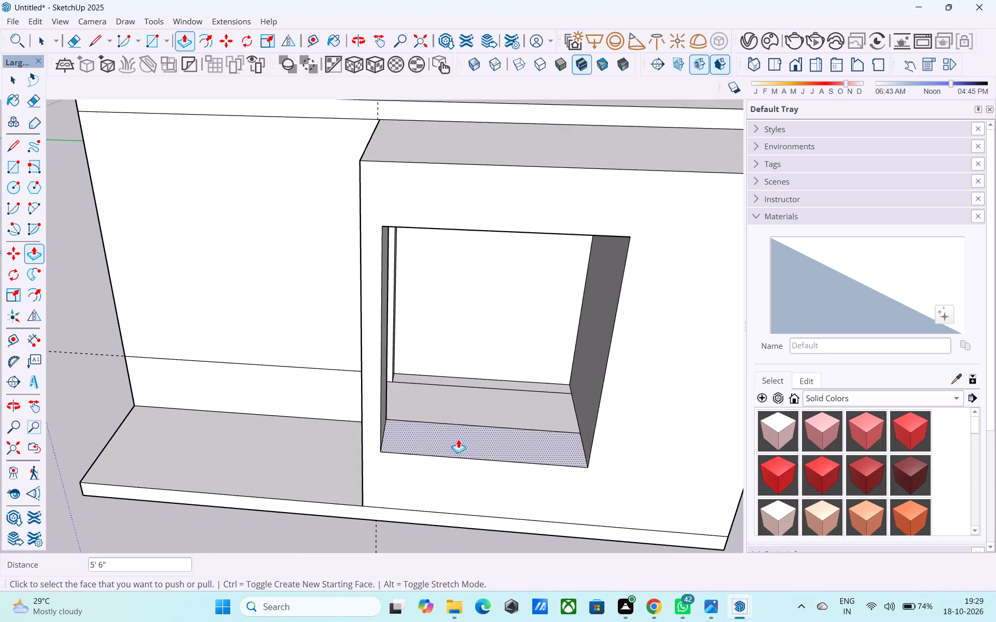
pyautogui.scroll(-4, 465, 449)
pyautogui.middleClick(461, 453)
pyautogui.scroll(3, 476, 403)
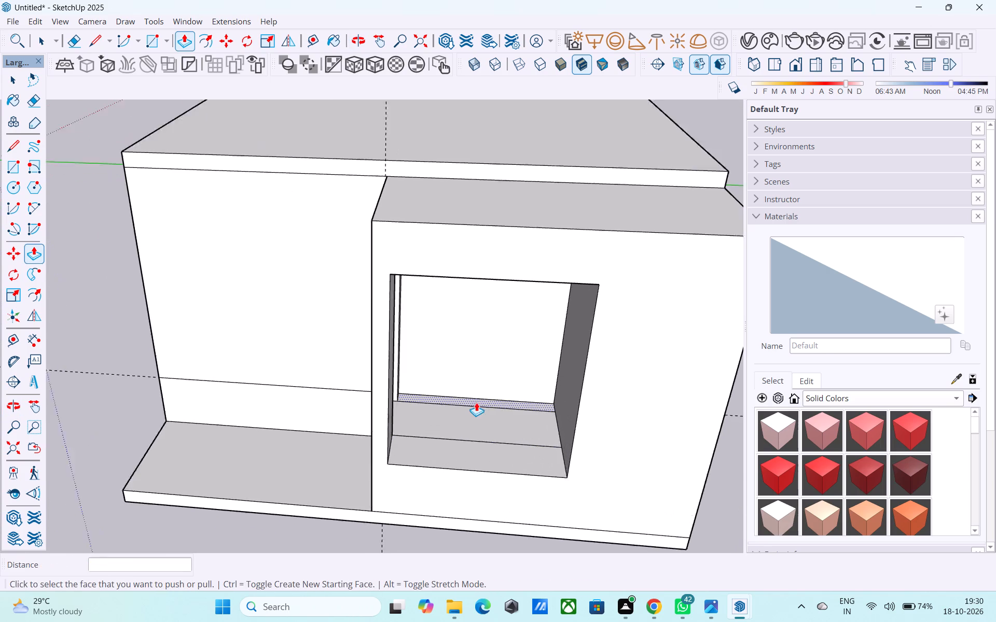
pyautogui.press('e')
pyautogui.click(474, 405)
pyautogui.moveTo(461, 448); pyautogui.dragTo(461, 439)
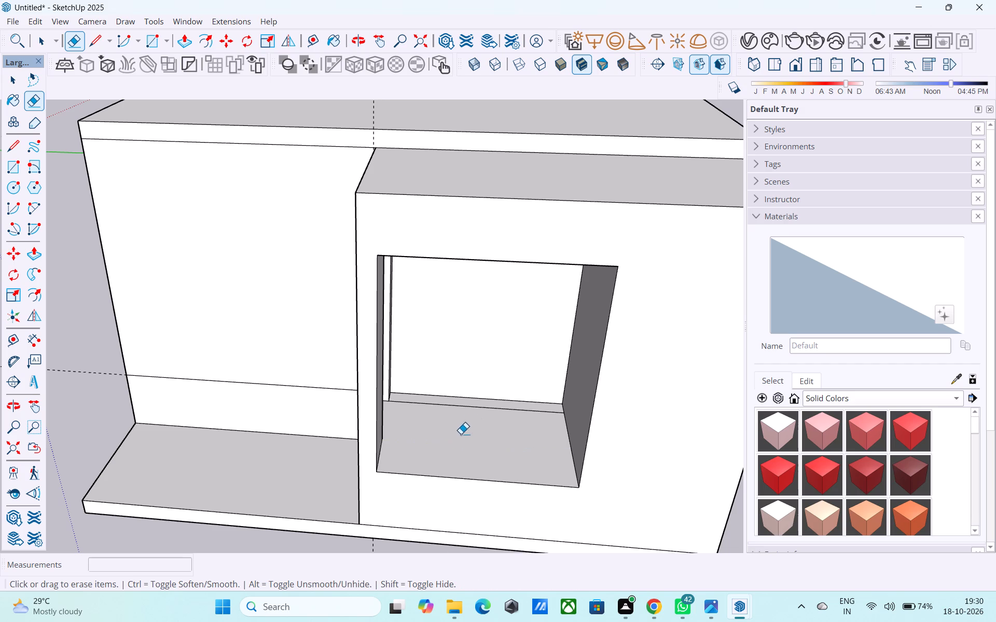
pyautogui.moveTo(456, 402); pyautogui.dragTo(452, 424)
# Erase the vertical guide line beside the surround's outer side face.
pyautogui.moveTo(449, 427); pyautogui.dragTo(428, 376, button='middle')
pyautogui.scroll(-5, 343, 357)
pyautogui.moveTo(340, 368); pyautogui.dragTo(702, 301, button='middle')
pyautogui.scroll(4, 480, 402)
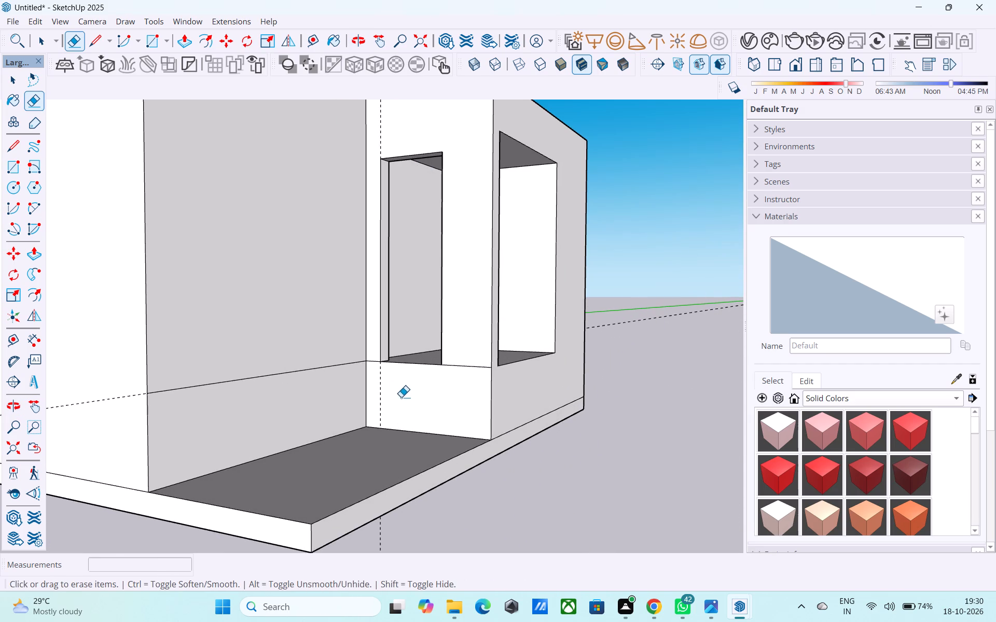
pyautogui.moveTo(388, 394); pyautogui.dragTo(377, 389)
# Draw a vertical line on the surround's front from the opening's lower corner on the solid wall side down to the base slab.
pyautogui.scroll(-9, 371, 402)
pyautogui.moveTo(396, 408); pyautogui.dragTo(230, 424, button='middle')
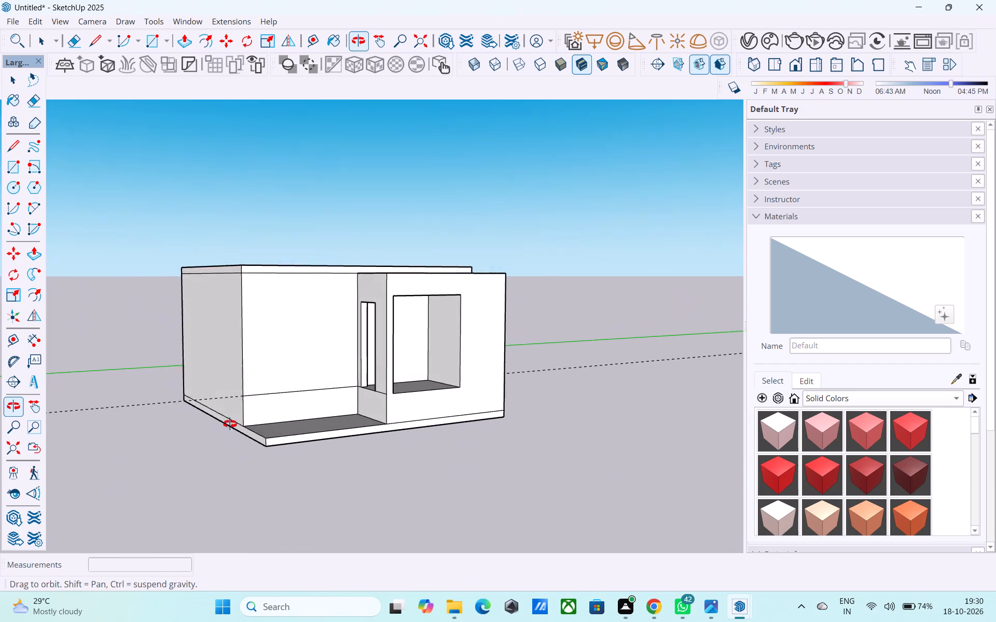
pyautogui.moveTo(230, 424); pyautogui.dragTo(227, 425, button='middle')
pyautogui.press('space')
pyautogui.moveTo(427, 397); pyautogui.dragTo(421, 416, button='middle')
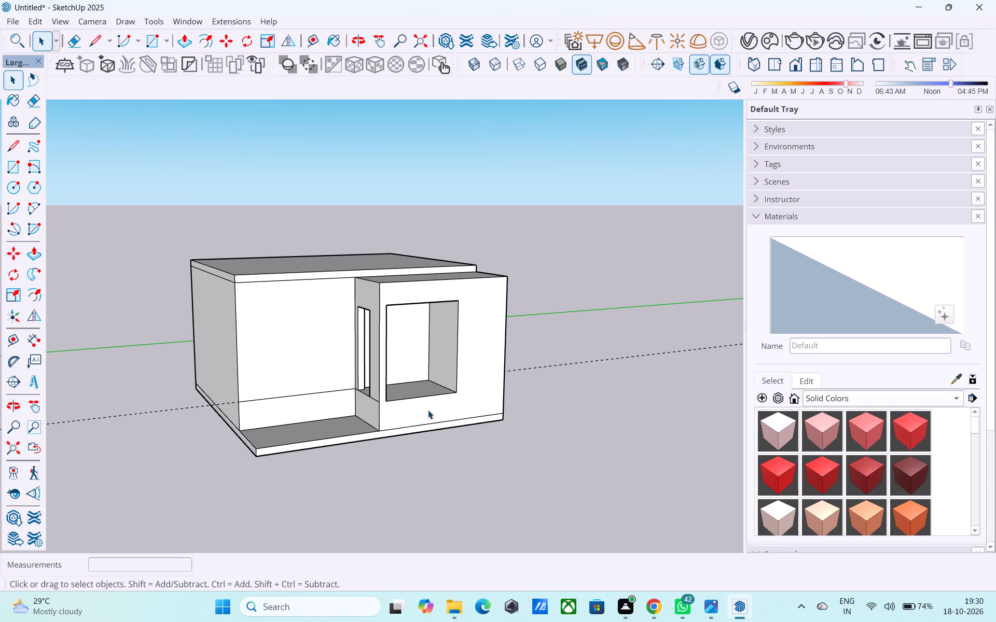
pyautogui.scroll(4, 450, 399)
pyautogui.middleClick(452, 400)
pyautogui.scroll(1, 453, 392)
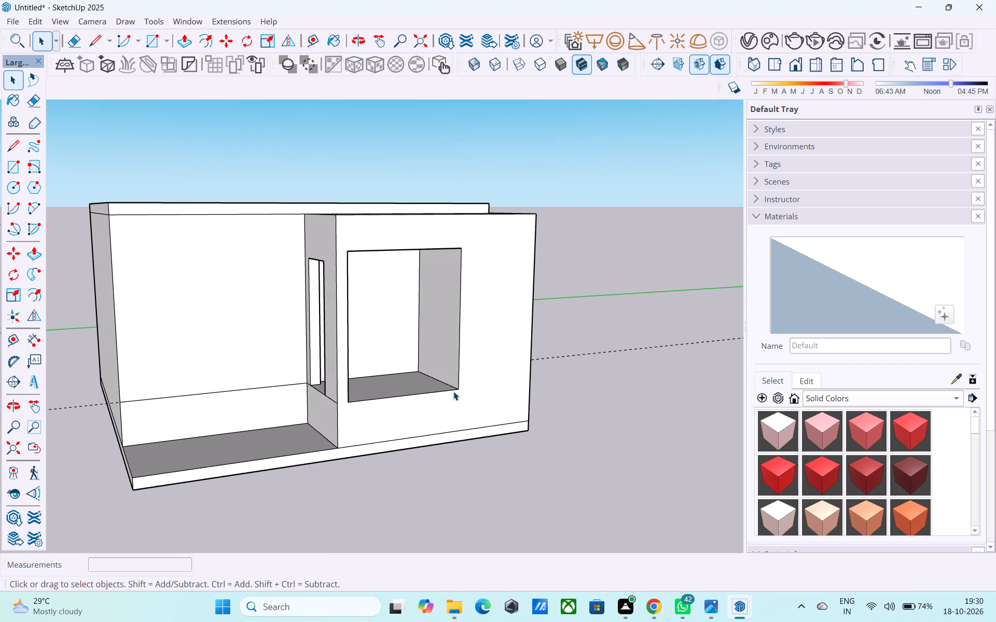
pyautogui.scroll(1, 453, 391)
pyautogui.write('l')
pyautogui.press('space')
pyautogui.press('l')
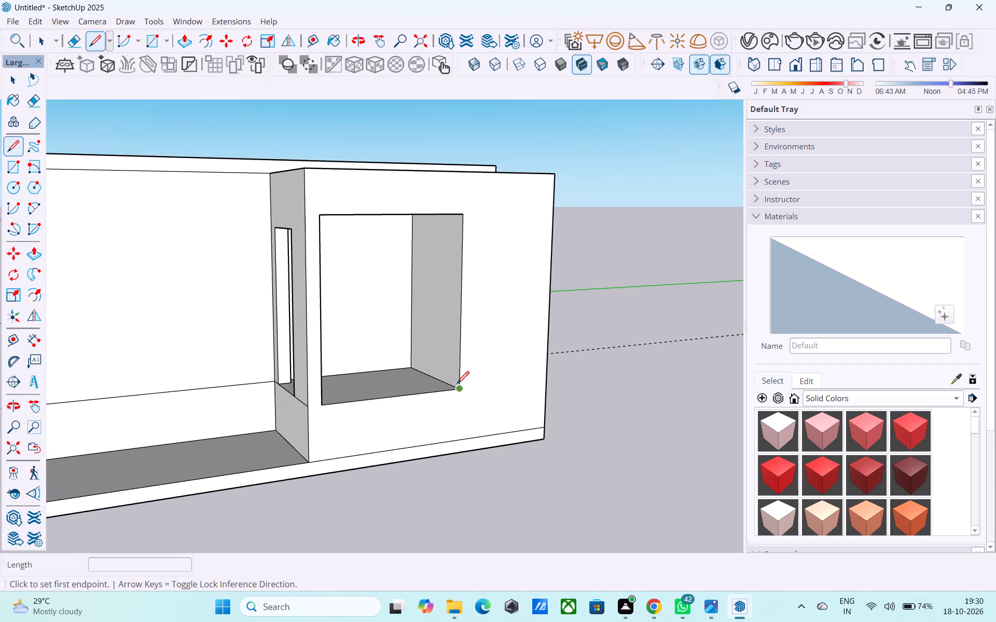
pyautogui.click(457, 387)
pyautogui.click(464, 440)
pyautogui.press('space')
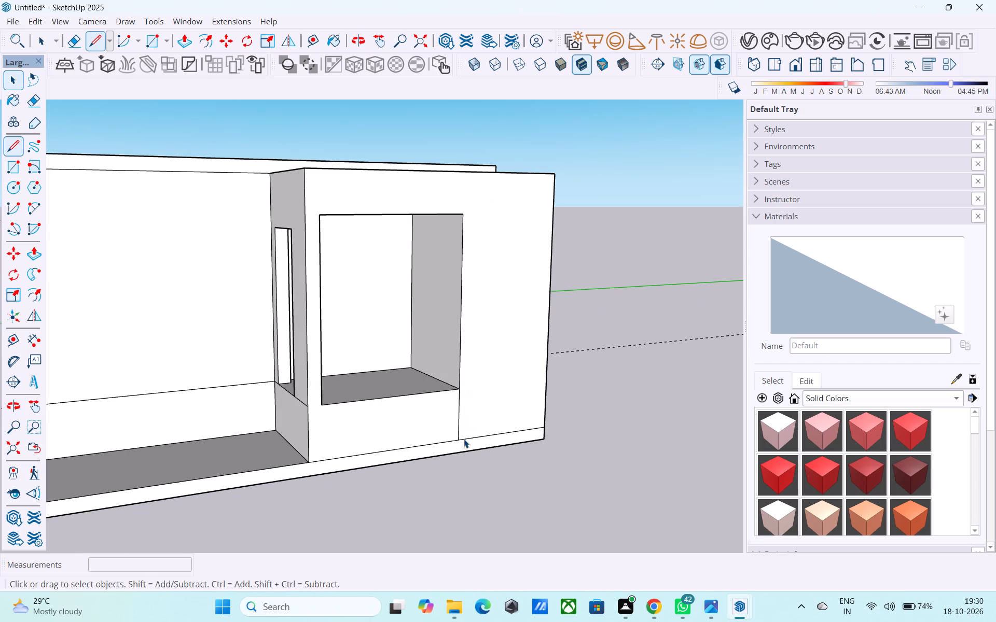
# Draw a vertical line from the front opening's other lower corner, beside the narrow post, down to the base slab.
pyautogui.moveTo(464, 437); pyautogui.dragTo(451, 439, button='middle')
pyautogui.scroll(-3, 451, 433)
pyautogui.moveTo(451, 433); pyautogui.dragTo(457, 476, button='middle')
pyautogui.moveTo(342, 441); pyautogui.dragTo(350, 436, button='middle')
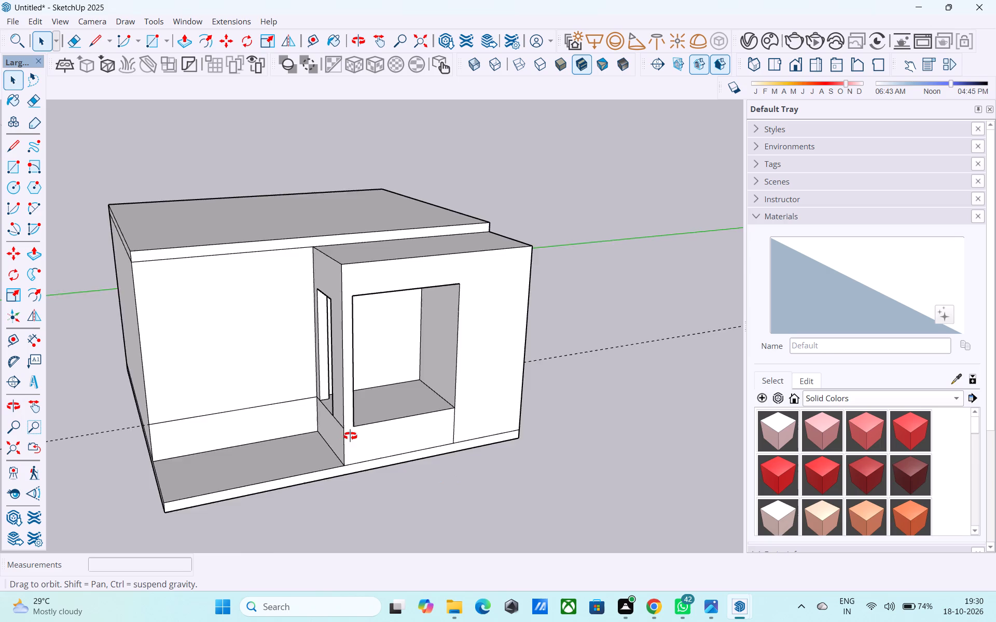
pyautogui.moveTo(350, 436); pyautogui.dragTo(301, 453, button='middle')
pyautogui.scroll(1, 382, 445)
pyautogui.moveTo(382, 445); pyautogui.dragTo(371, 447, button='middle')
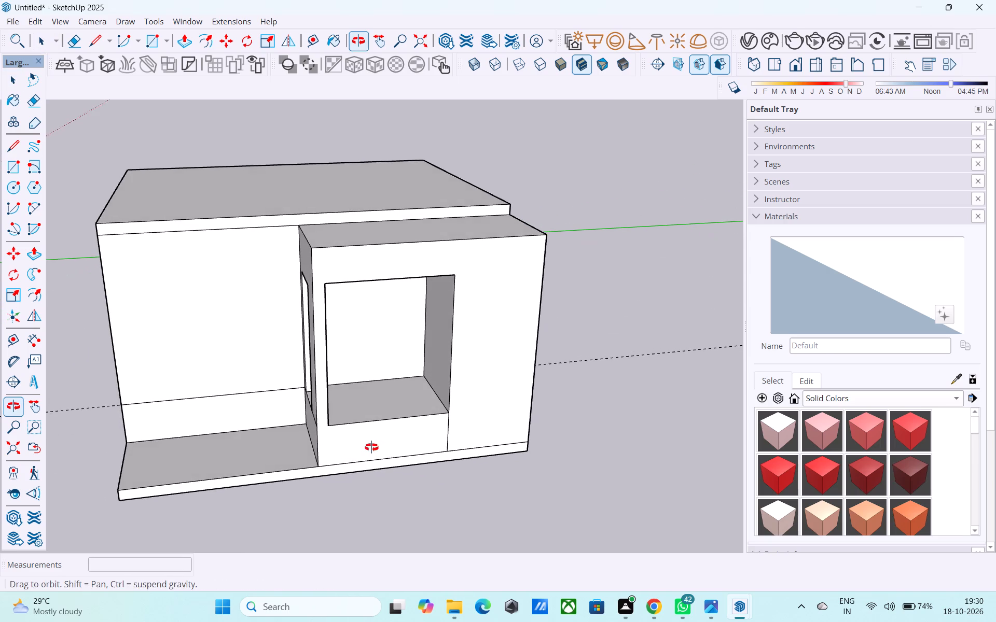
pyautogui.moveTo(371, 447); pyautogui.dragTo(370, 447, button='middle')
pyautogui.moveTo(359, 448); pyautogui.dragTo(355, 440, button='middle')
pyautogui.scroll(10, 342, 433)
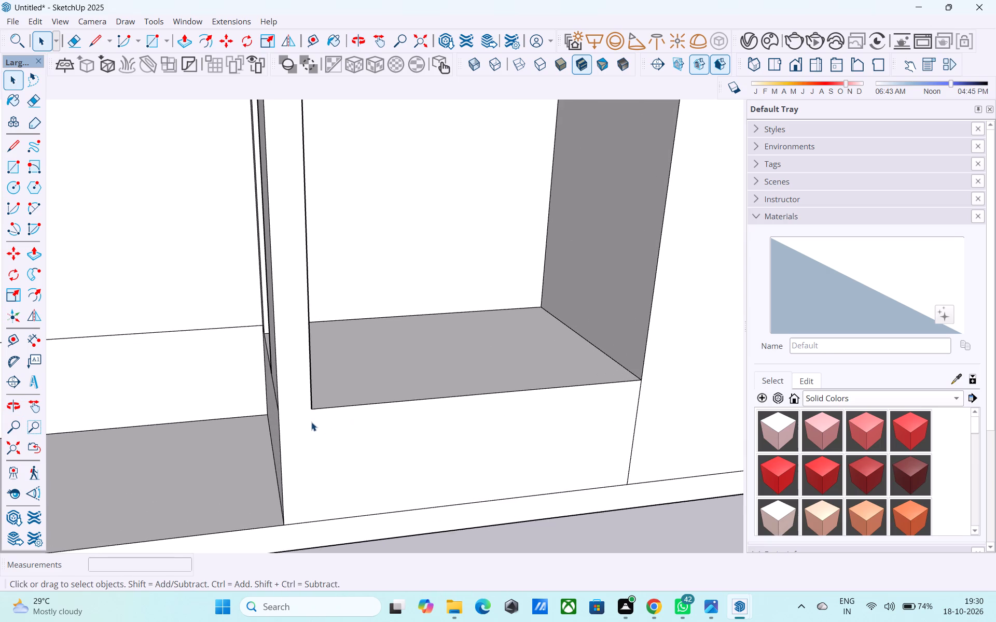
pyautogui.scroll(1, 311, 422)
pyautogui.press('l')
pyautogui.click(314, 411)
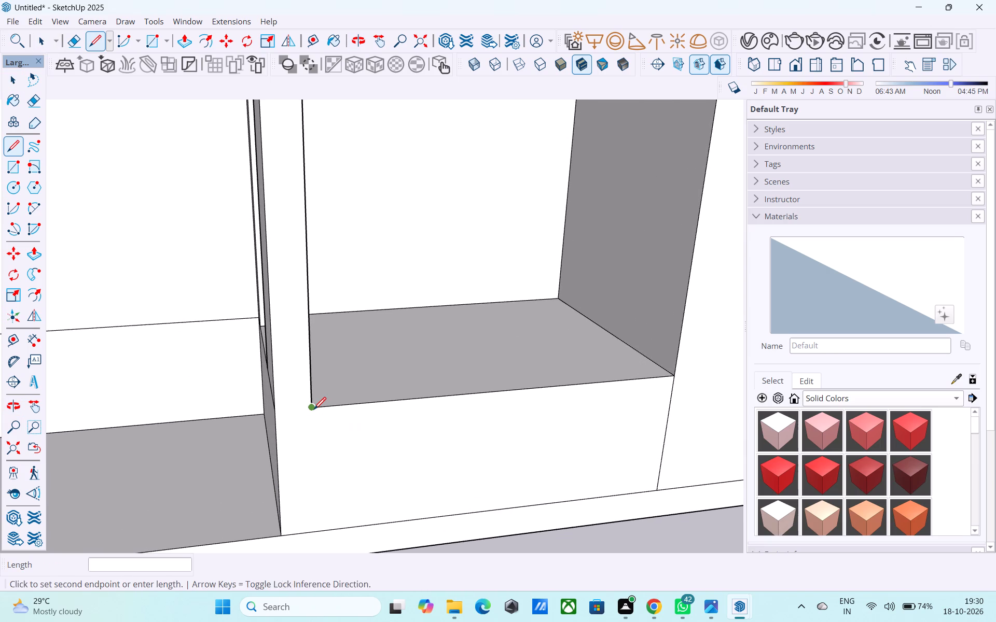
pyautogui.scroll(-3, 314, 408)
pyautogui.click(322, 500)
pyautogui.press('space')
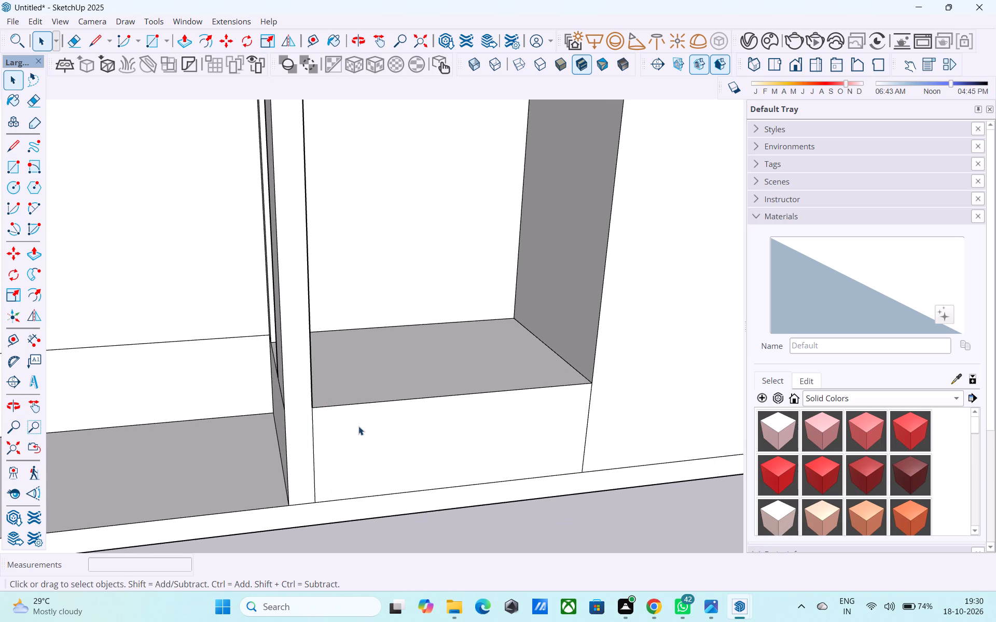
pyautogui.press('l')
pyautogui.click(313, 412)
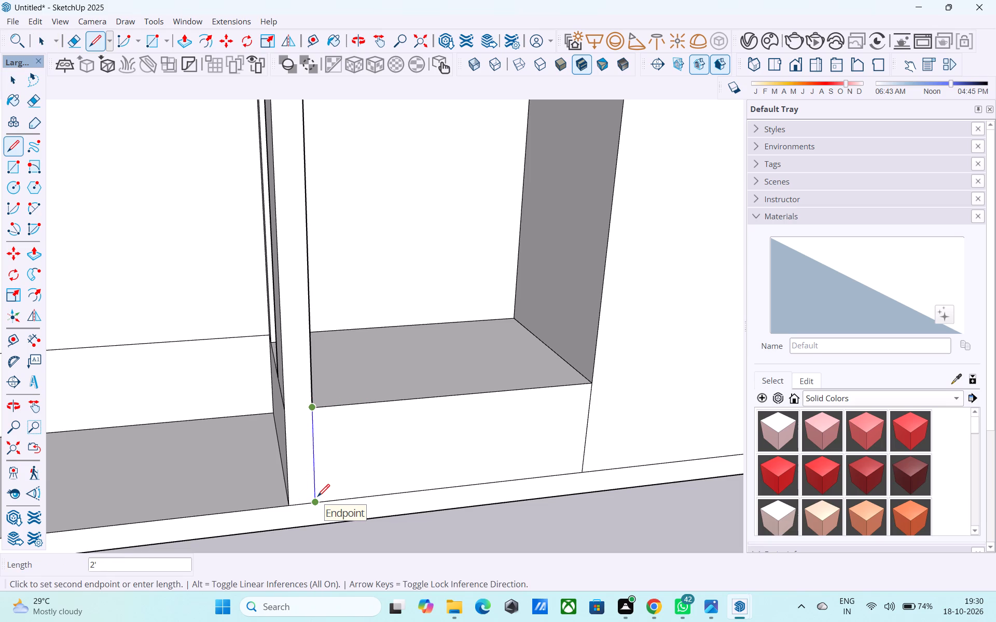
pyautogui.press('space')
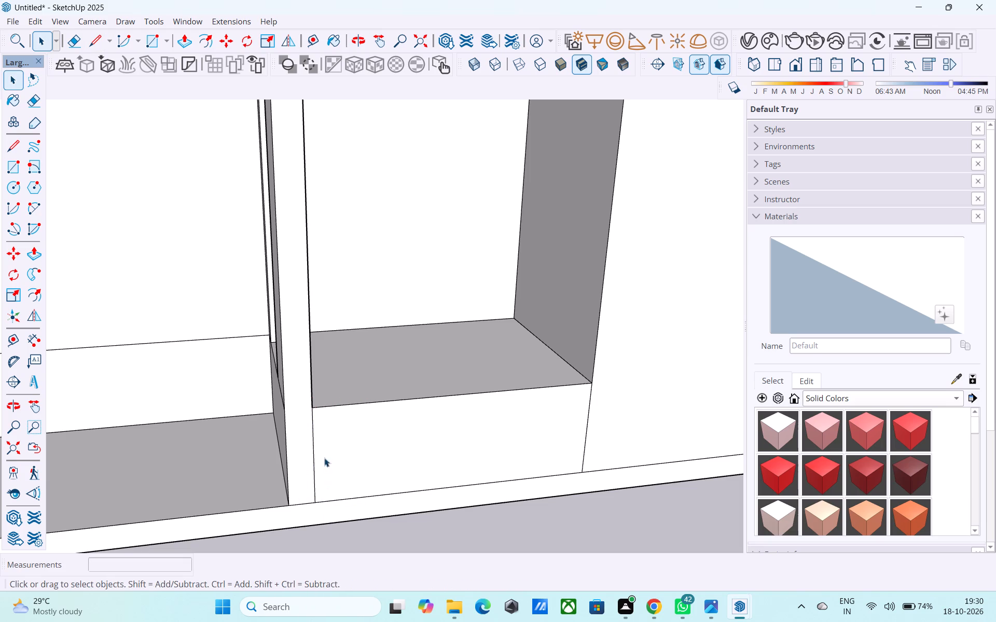
# Copy the front opening's bottom edge 2' down onto the top of the base slab.
pyautogui.click(352, 405)
pyautogui.press('m')
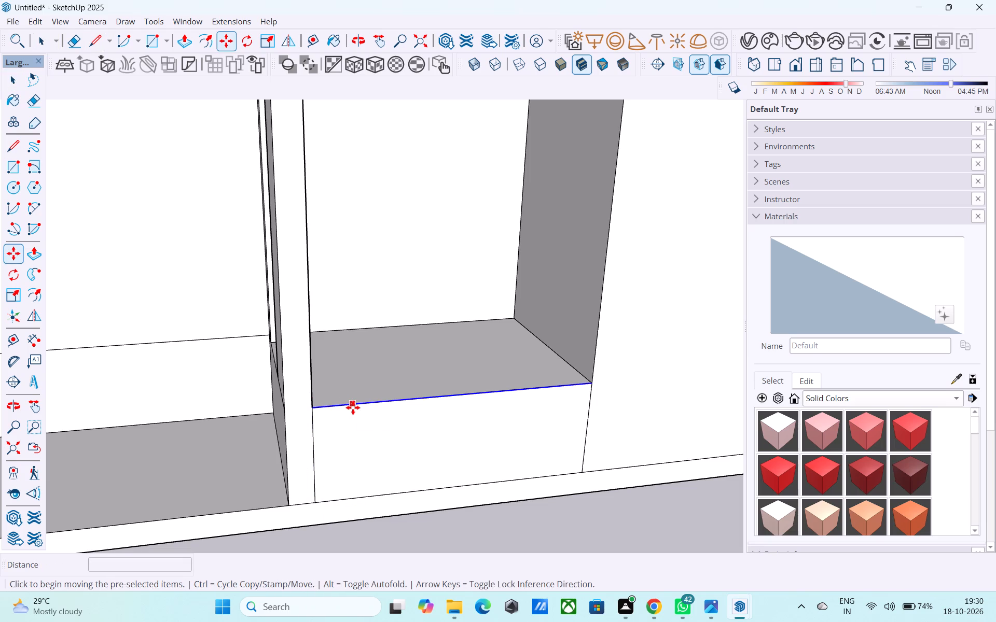
pyautogui.click(314, 409)
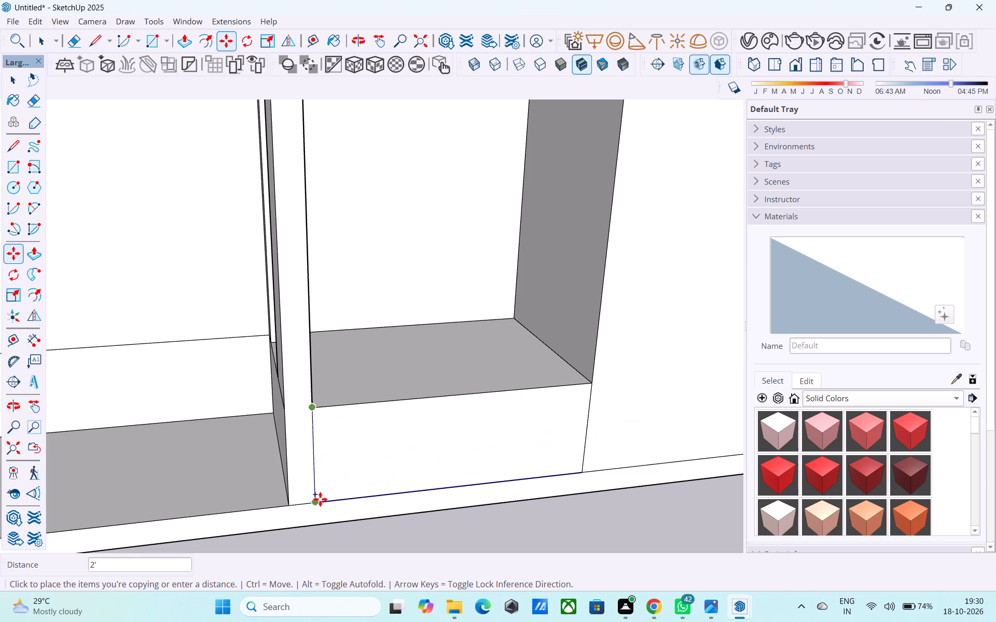
pyautogui.click(320, 499)
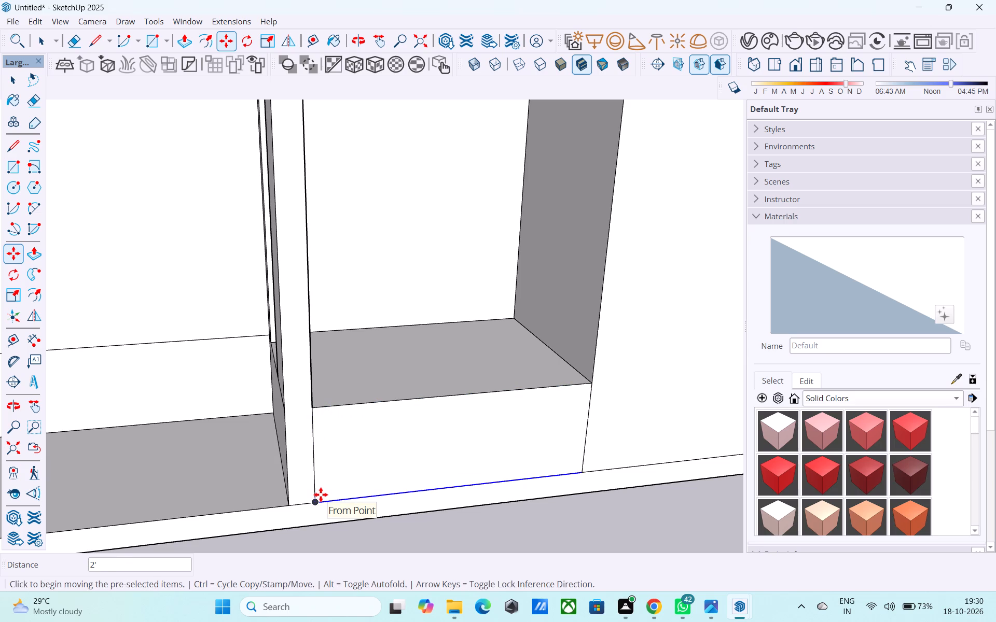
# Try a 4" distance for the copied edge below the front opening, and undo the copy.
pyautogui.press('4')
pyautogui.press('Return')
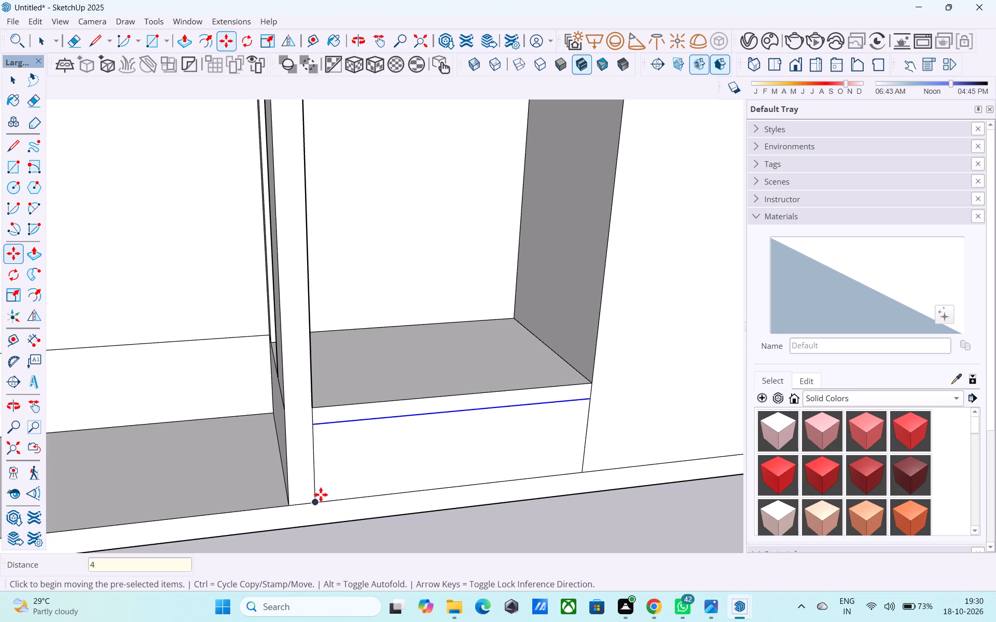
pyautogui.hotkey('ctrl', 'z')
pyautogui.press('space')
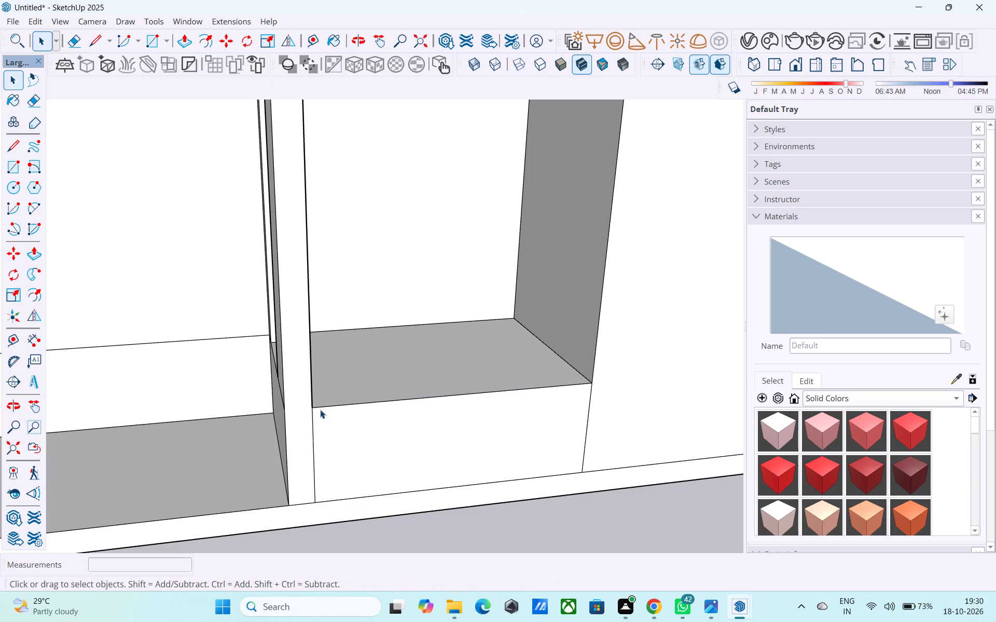
# Copy the front opening's bottom edge 2' down to the base slab's top and divide the gap into 4 equal strips.
pyautogui.click(322, 407)
pyautogui.press('m')
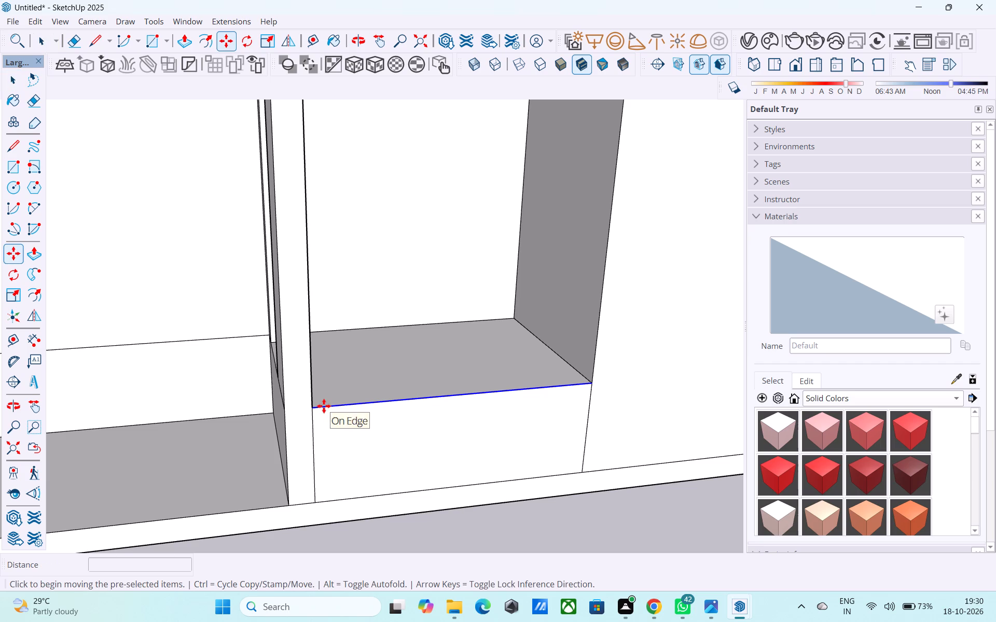
pyautogui.click(310, 407)
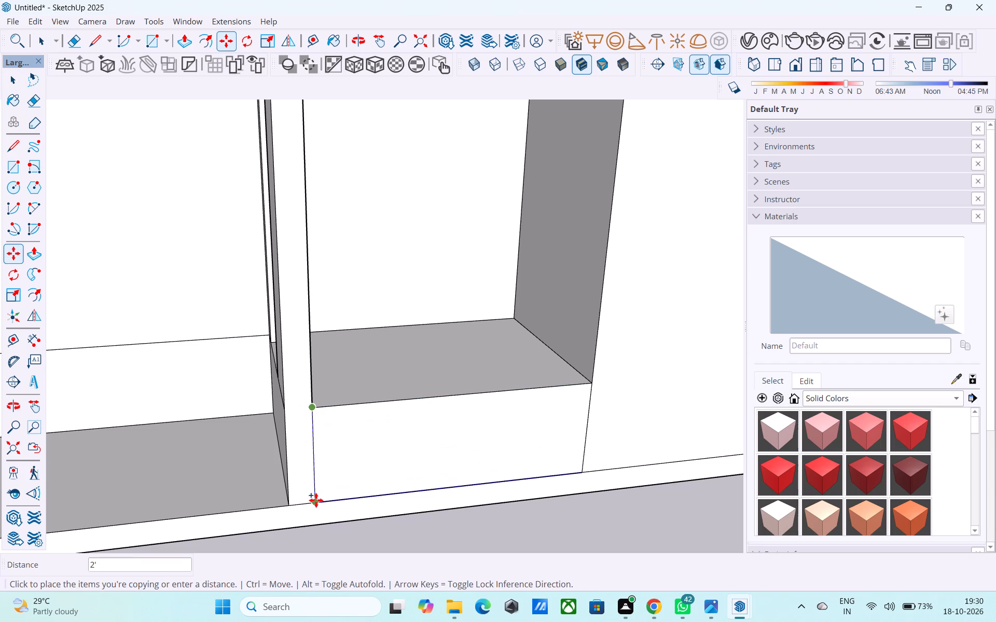
pyautogui.click(316, 501)
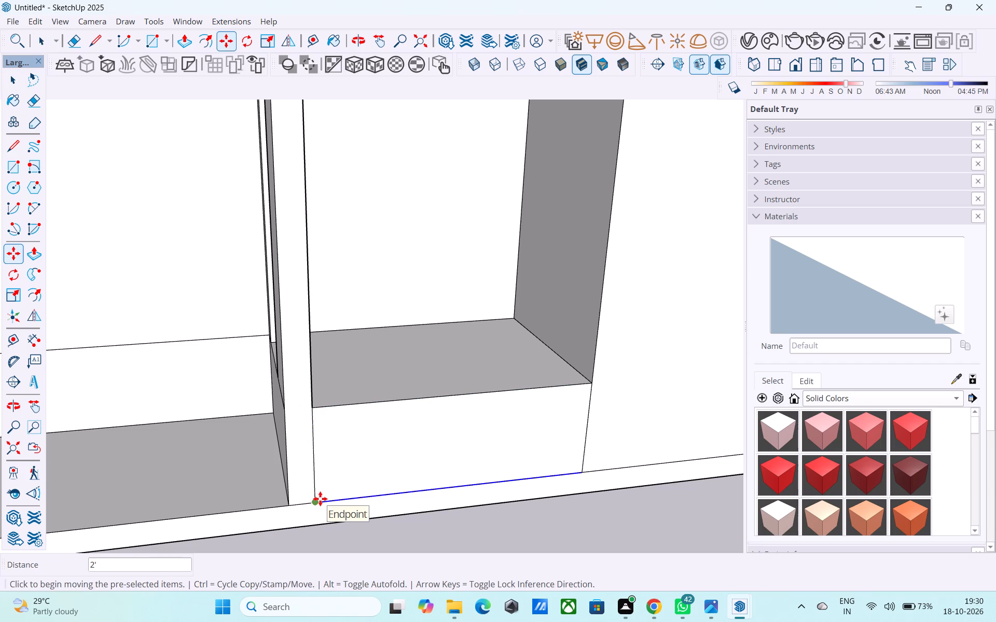
pyautogui.write('/4')
pyautogui.press('Return')
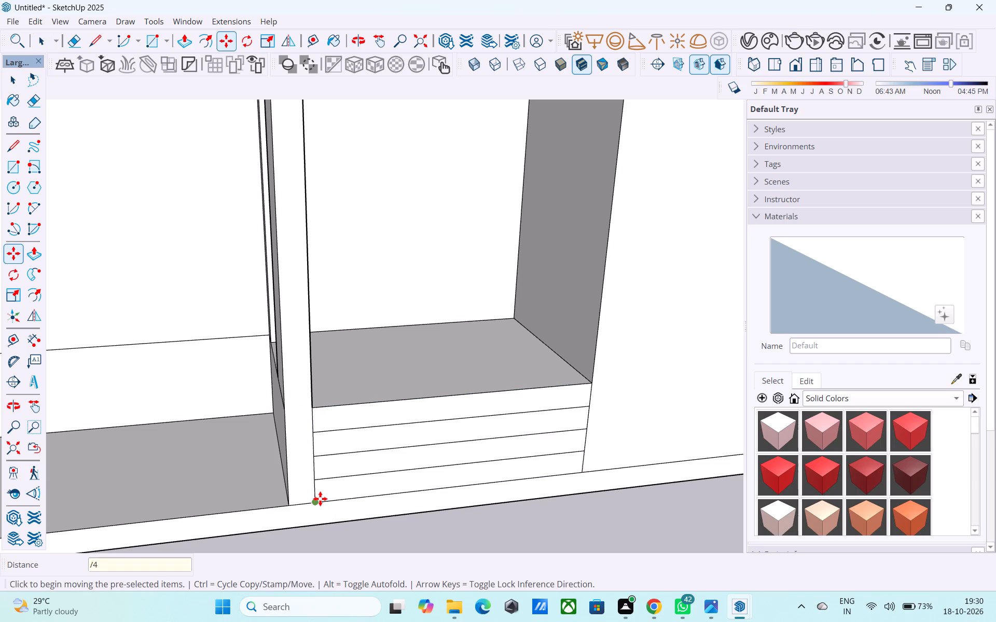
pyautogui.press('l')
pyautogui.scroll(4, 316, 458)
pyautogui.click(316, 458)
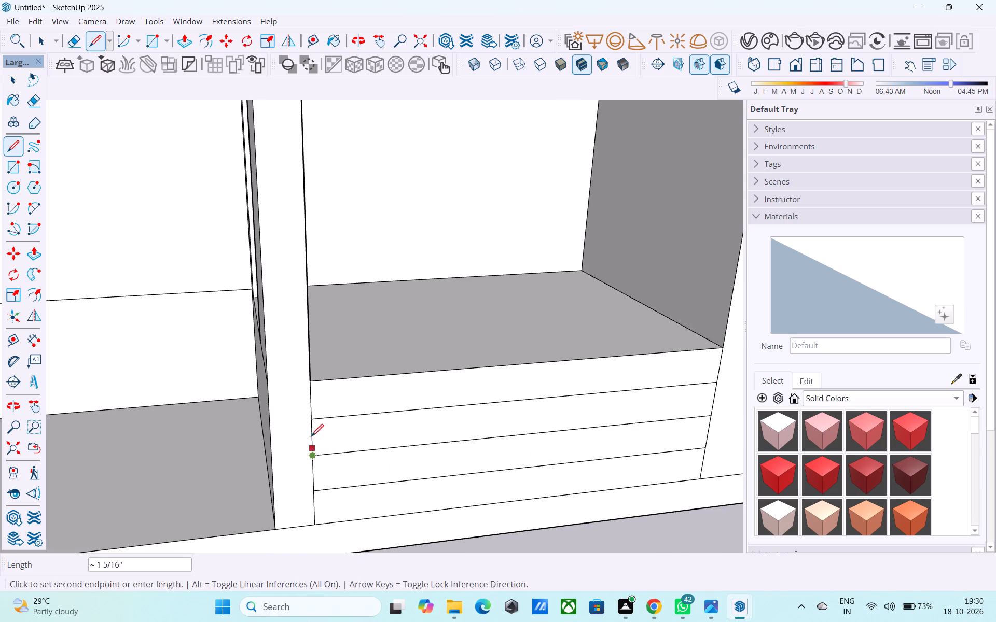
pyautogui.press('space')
# Push/Pull the lowest strip below the front opening outward 4' to form the bottom step.
pyautogui.scroll(-9, 314, 421)
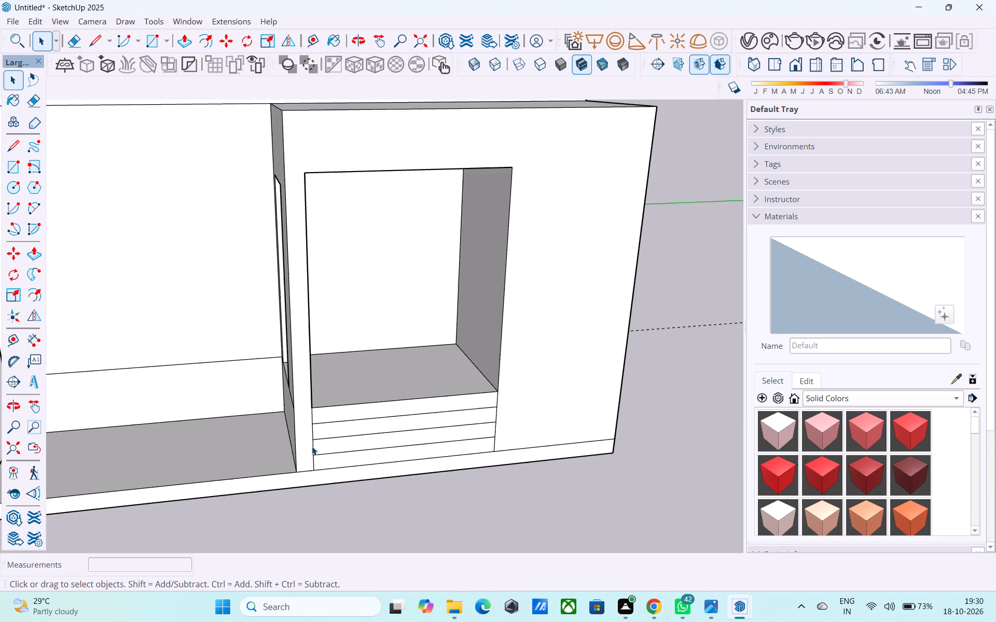
pyautogui.moveTo(312, 446); pyautogui.dragTo(325, 453, button='middle')
pyautogui.scroll(4, 362, 422)
pyautogui.scroll(-3, 359, 429)
pyautogui.moveTo(358, 472); pyautogui.dragTo(348, 466, button='middle')
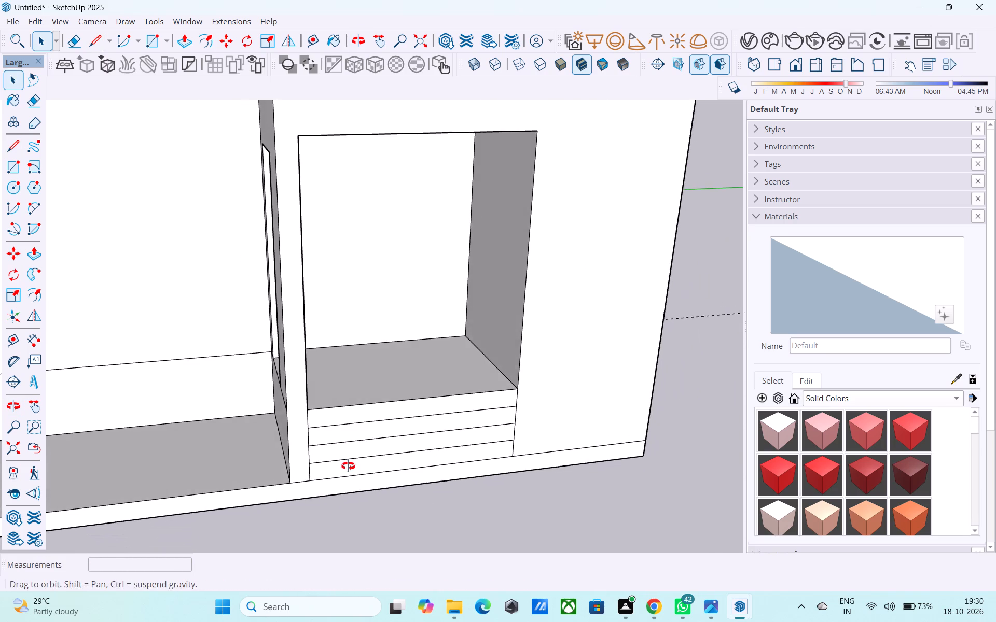
pyautogui.moveTo(348, 466); pyautogui.dragTo(348, 465, button='middle')
pyautogui.scroll(3, 348, 465)
pyautogui.click(350, 473)
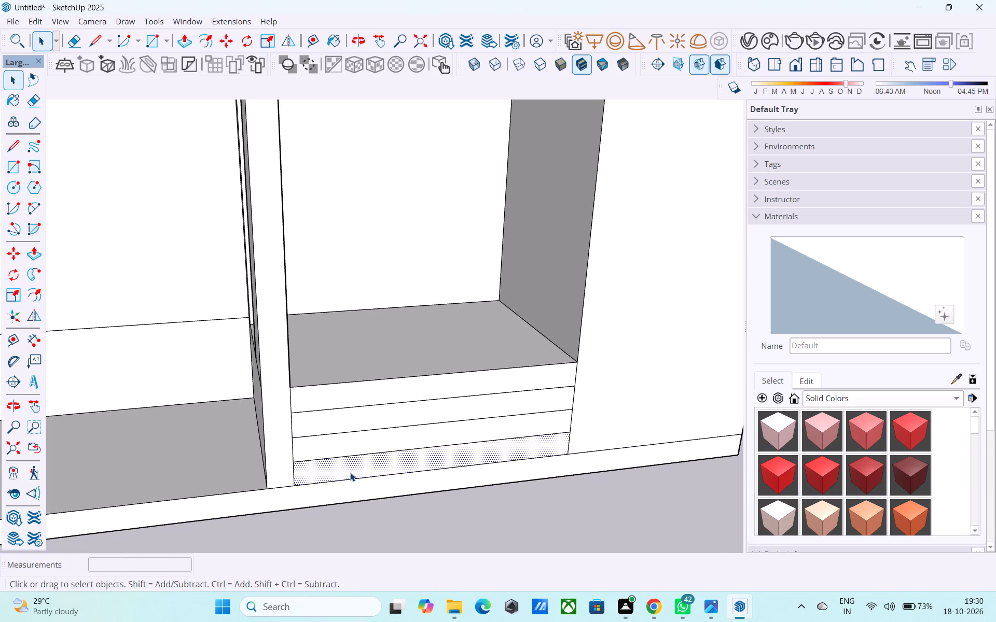
pyautogui.press('p')
pyautogui.click(350, 471)
pyautogui.scroll(-8, 358, 489)
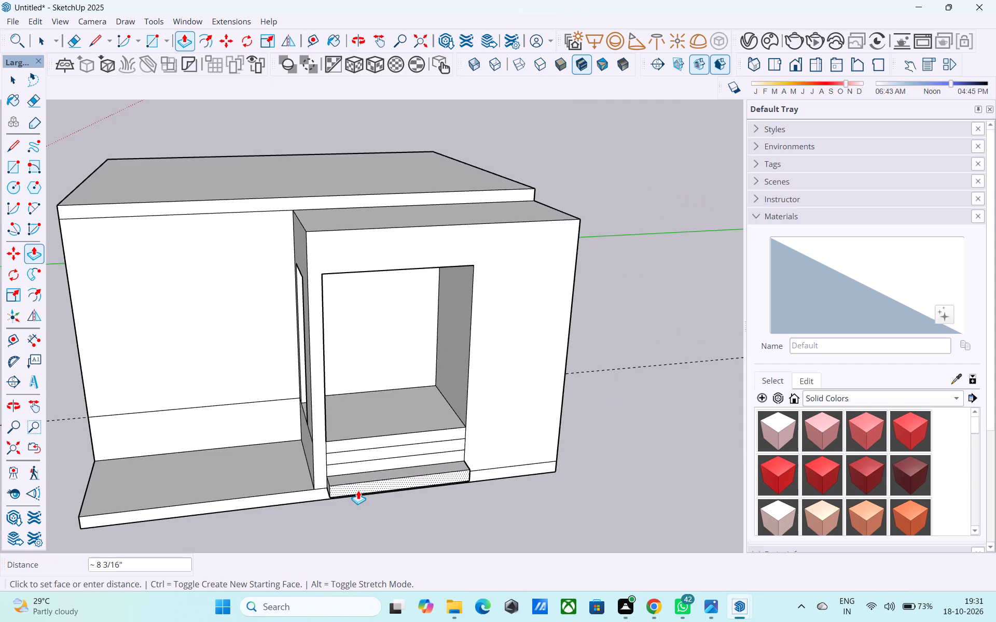
pyautogui.scroll(-1, 358, 490)
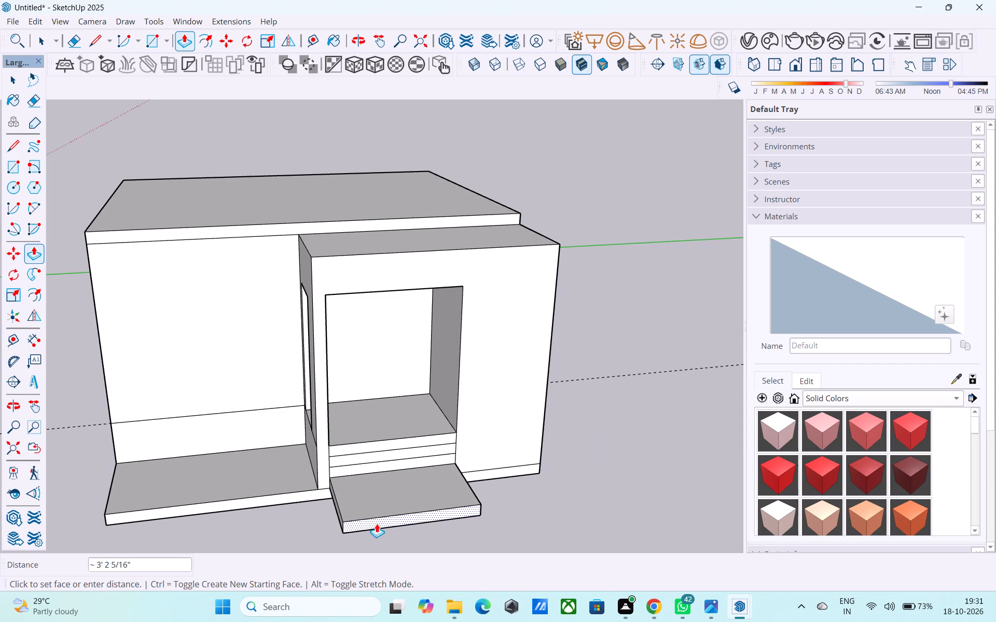
pyautogui.press('4')
pyautogui.press("'")
pyautogui.press('Return')
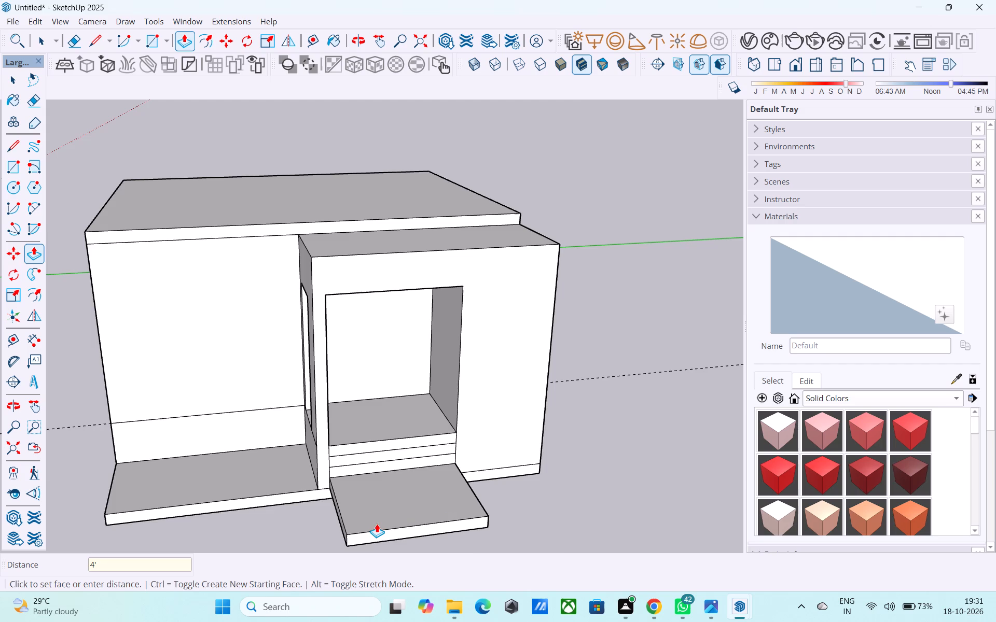
# Push/Pull the second strip from the bottom outward 3'2" to form the second step.
pyautogui.scroll(4, 359, 477)
pyautogui.click(358, 465)
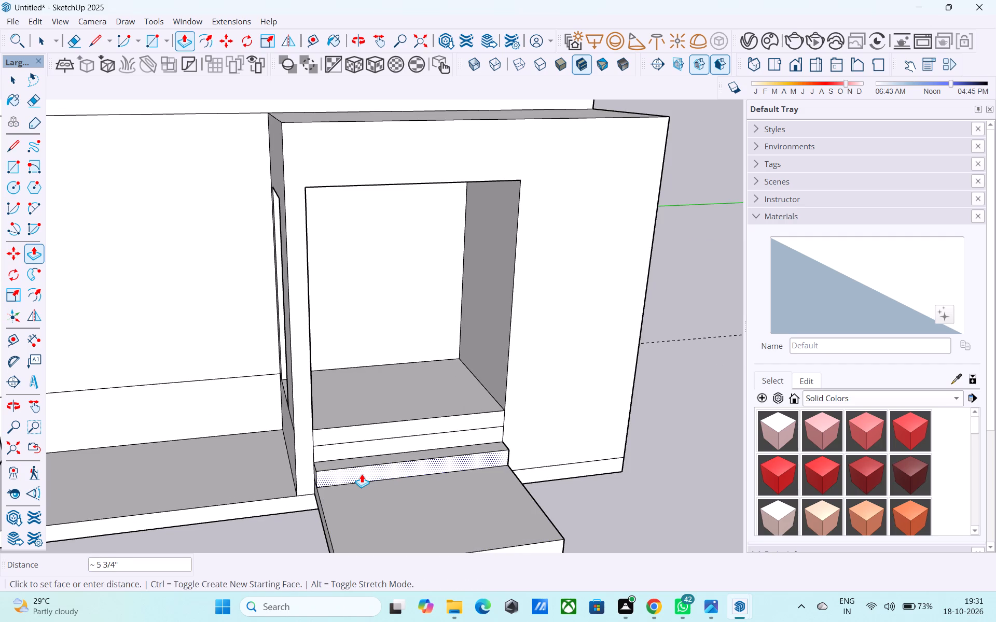
pyautogui.press('3')
pyautogui.press("'")
pyautogui.press('2')
pyautogui.hotkey('shift', '"')
pyautogui.press('Return')
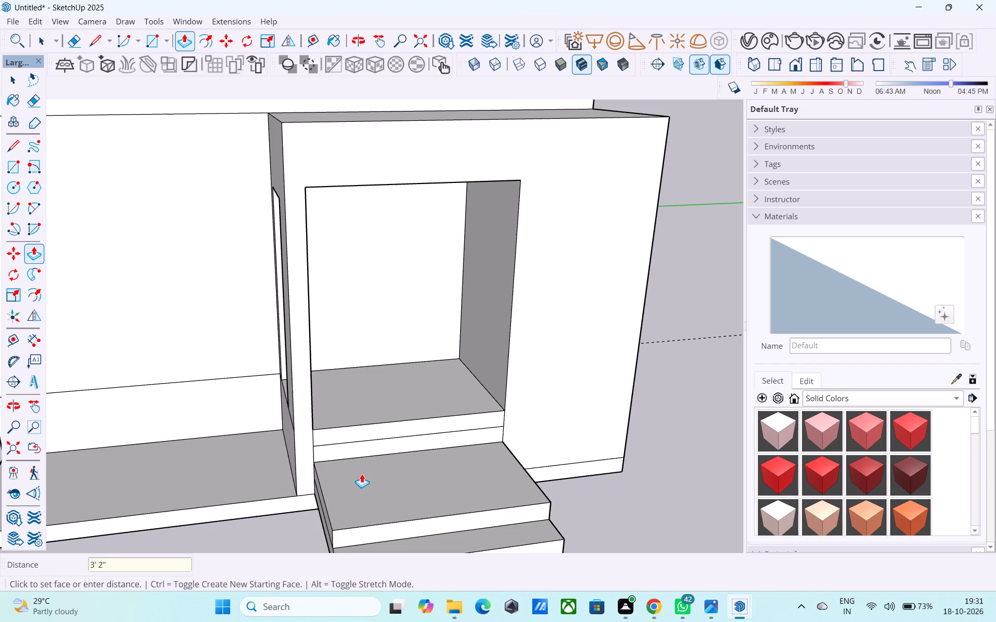
# Pull the third strip out flush with the second step's front, and push its front face back 10".
pyautogui.click(373, 450)
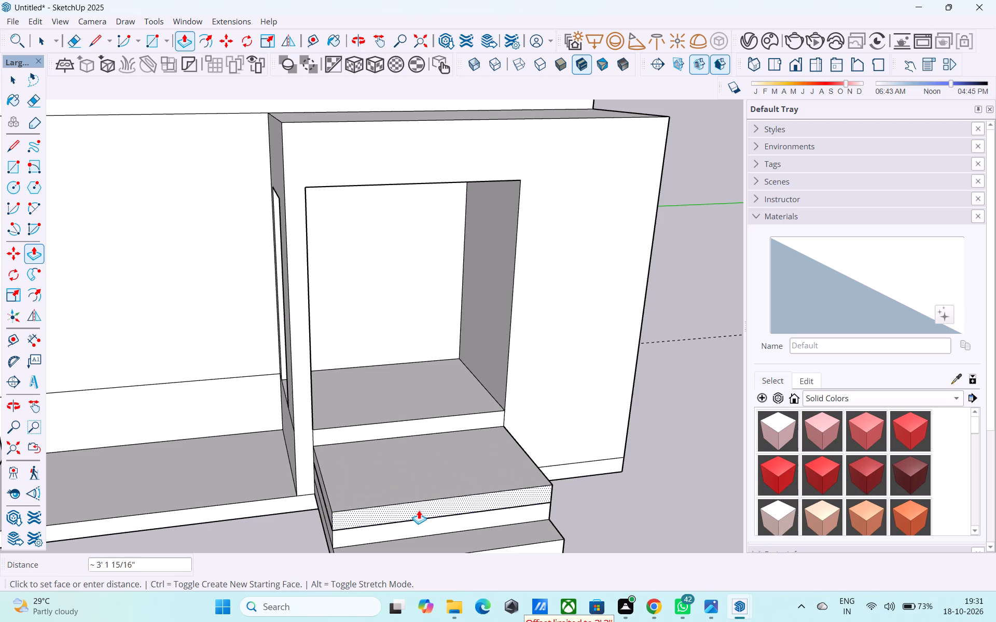
pyautogui.click(419, 511)
pyautogui.click(416, 510)
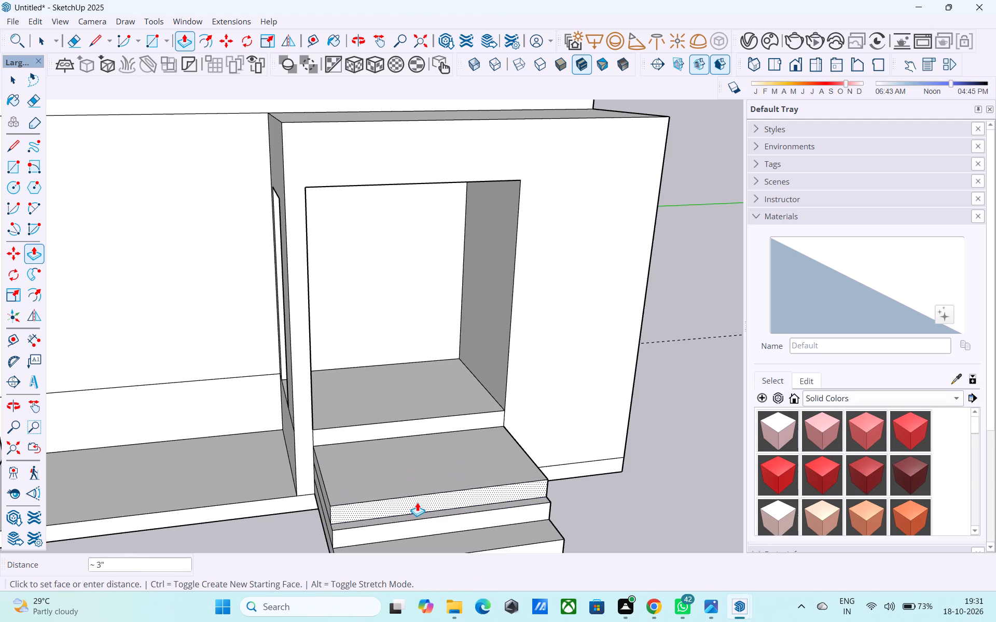
pyautogui.write('10"')
pyautogui.press('Return')
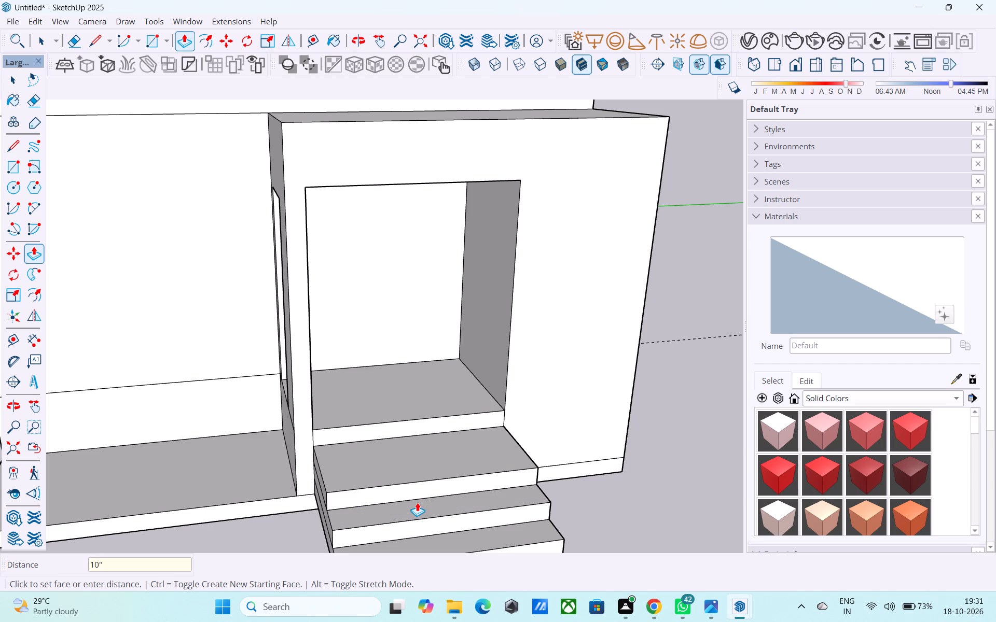
# Pull the top strip out to the third step's front, and push its front face back 10".
pyautogui.click(395, 431)
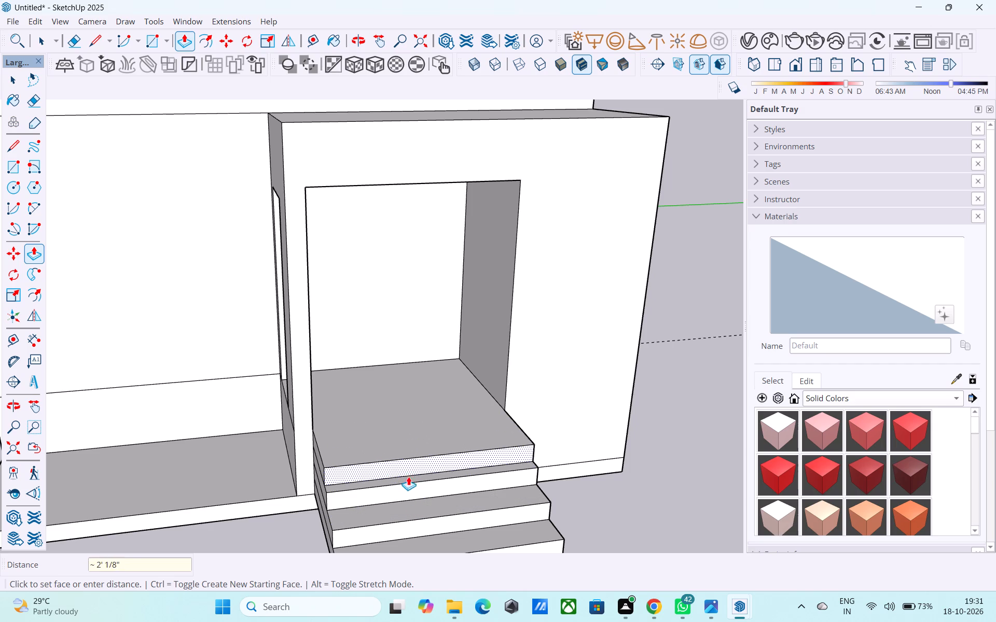
pyautogui.click(411, 480)
pyautogui.click(411, 471)
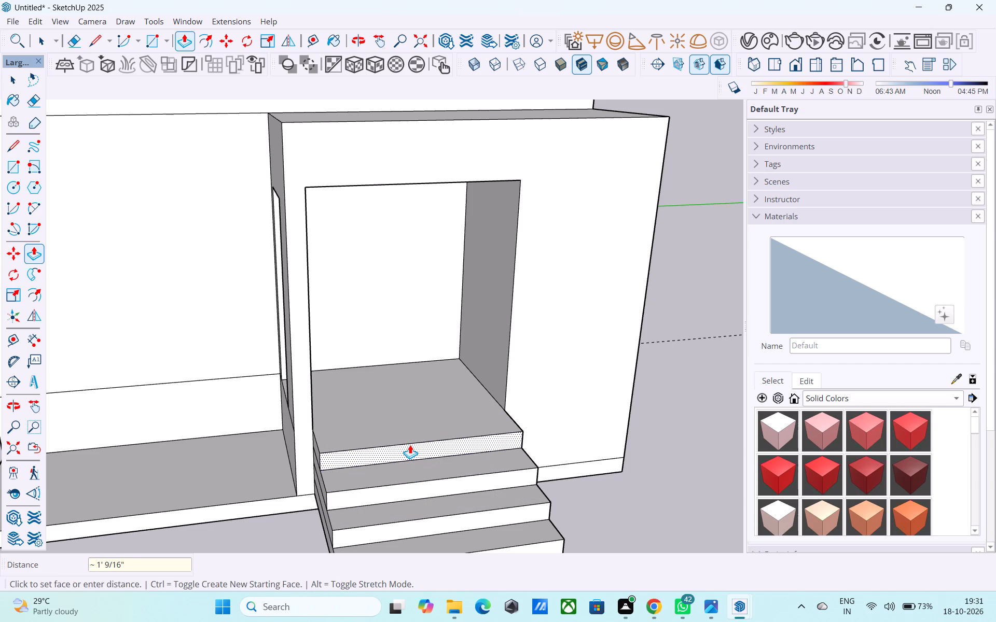
pyautogui.write('10"')
pyautogui.press('Return')
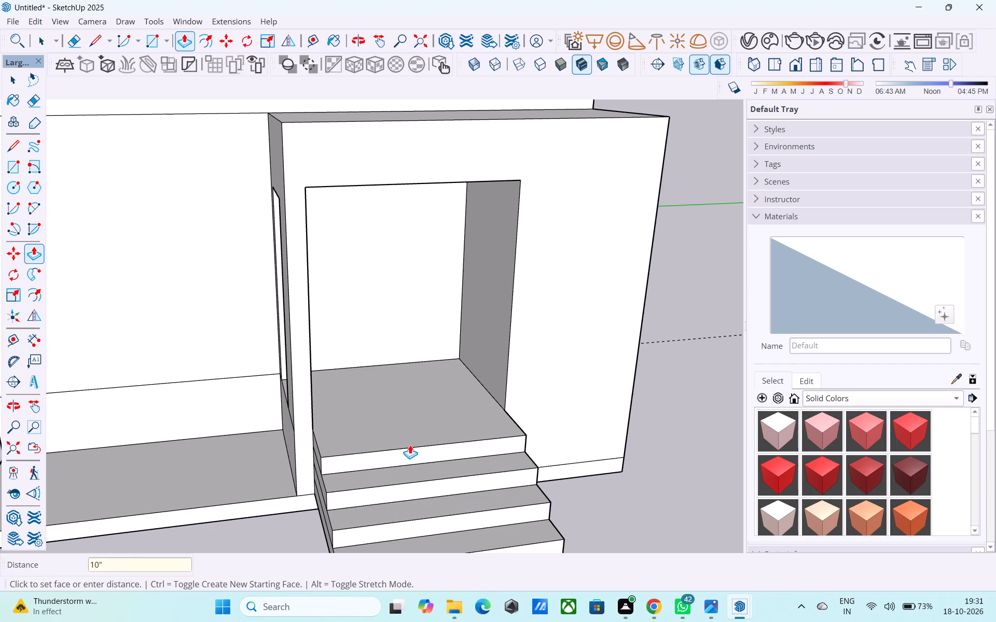
pyautogui.press('space')
# Examine the four entrance steps and the surround from the front and from the side with the low wall.
pyautogui.scroll(-4, 386, 418)
pyautogui.moveTo(385, 418); pyautogui.dragTo(310, 367, button='middle')
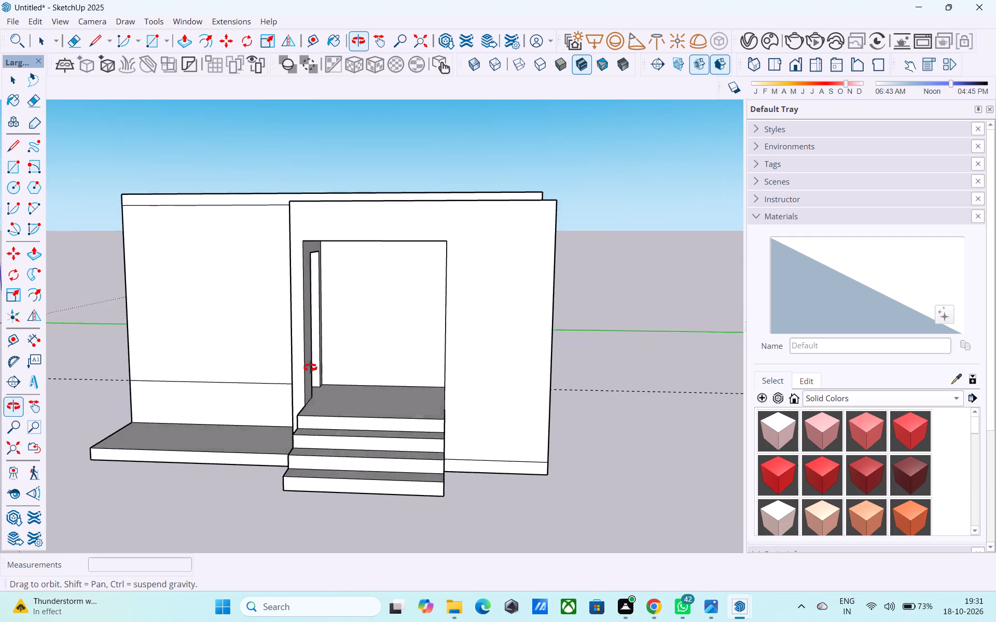
pyautogui.moveTo(310, 367); pyautogui.dragTo(385, 372, button='middle')
pyautogui.scroll(-4, 374, 379)
pyautogui.moveTo(376, 381); pyautogui.dragTo(620, 441, button='middle')
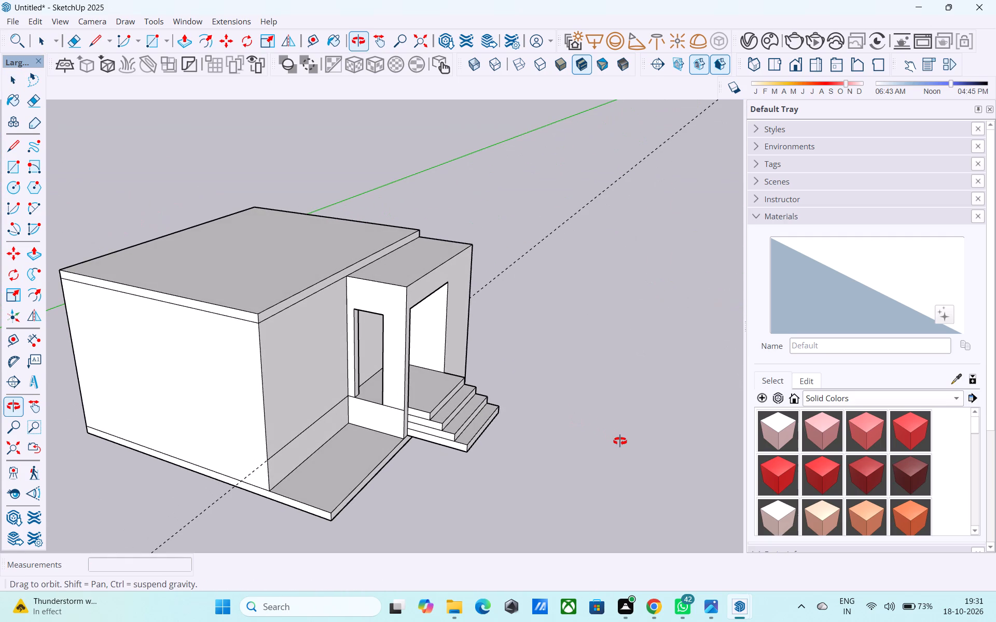
pyautogui.moveTo(620, 441); pyautogui.dragTo(594, 434, button='middle')
pyautogui.scroll(9, 439, 440)
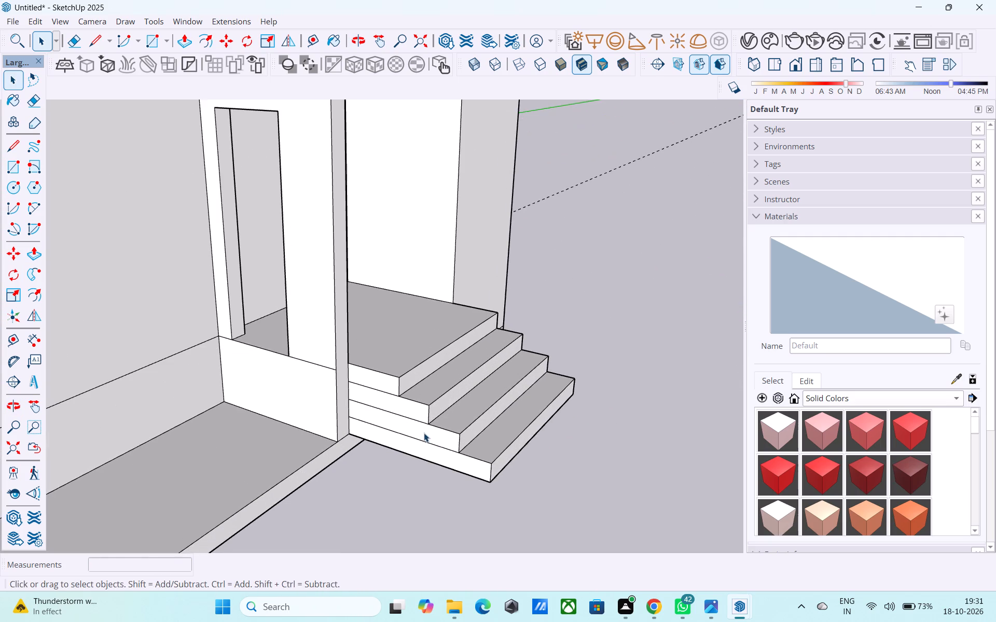
pyautogui.moveTo(424, 433); pyautogui.dragTo(266, 395, button='middle')
pyautogui.moveTo(337, 395); pyautogui.dragTo(329, 399, button='middle')
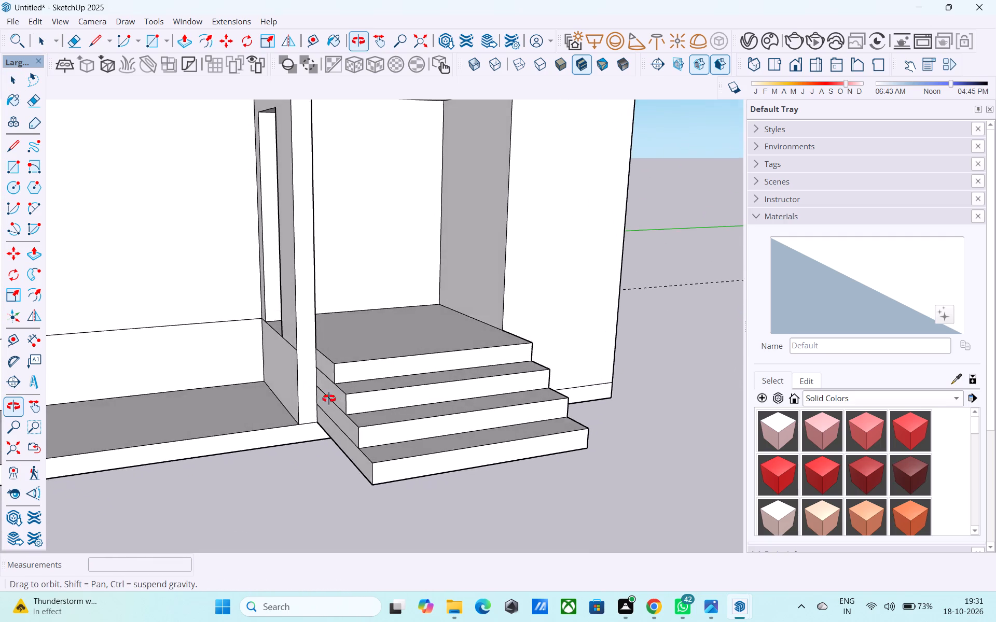
pyautogui.moveTo(329, 399); pyautogui.dragTo(652, 401, button='middle')
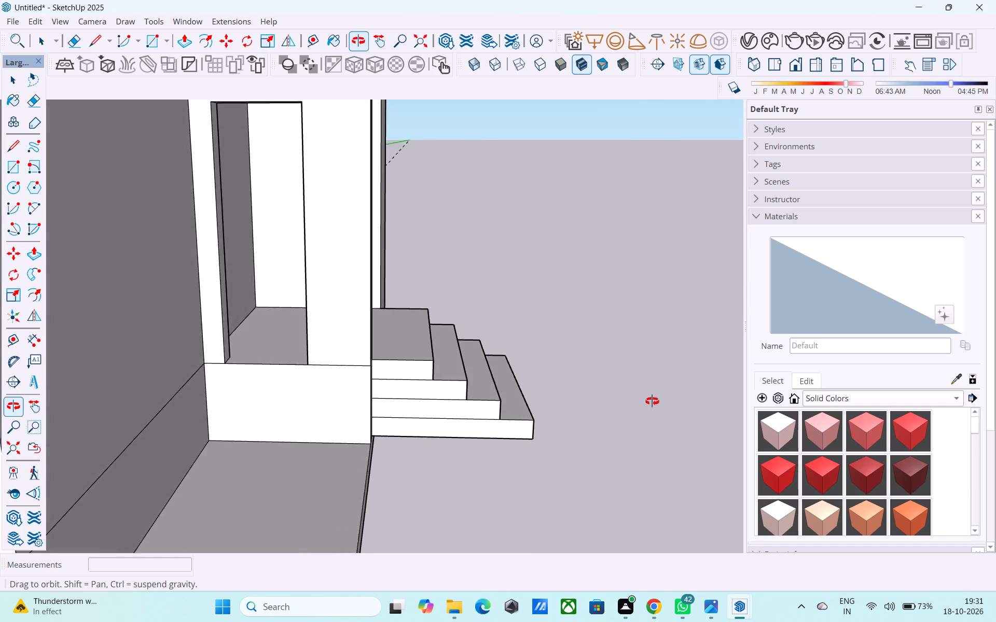
pyautogui.moveTo(652, 401); pyautogui.dragTo(335, 435, button='middle')
pyautogui.moveTo(356, 440); pyautogui.dragTo(384, 433, button='middle')
pyautogui.scroll(4, 383, 438)
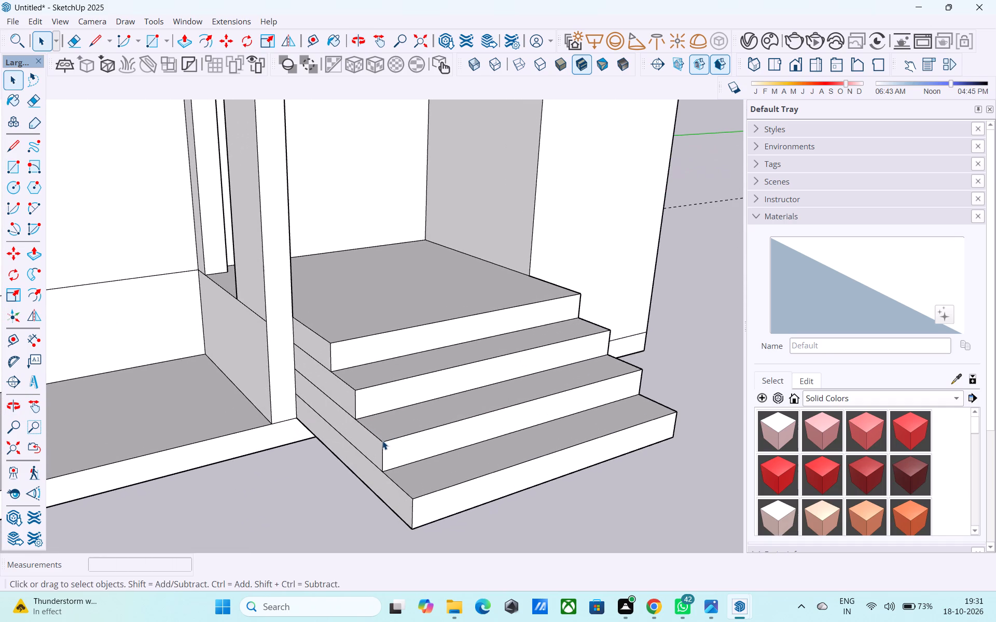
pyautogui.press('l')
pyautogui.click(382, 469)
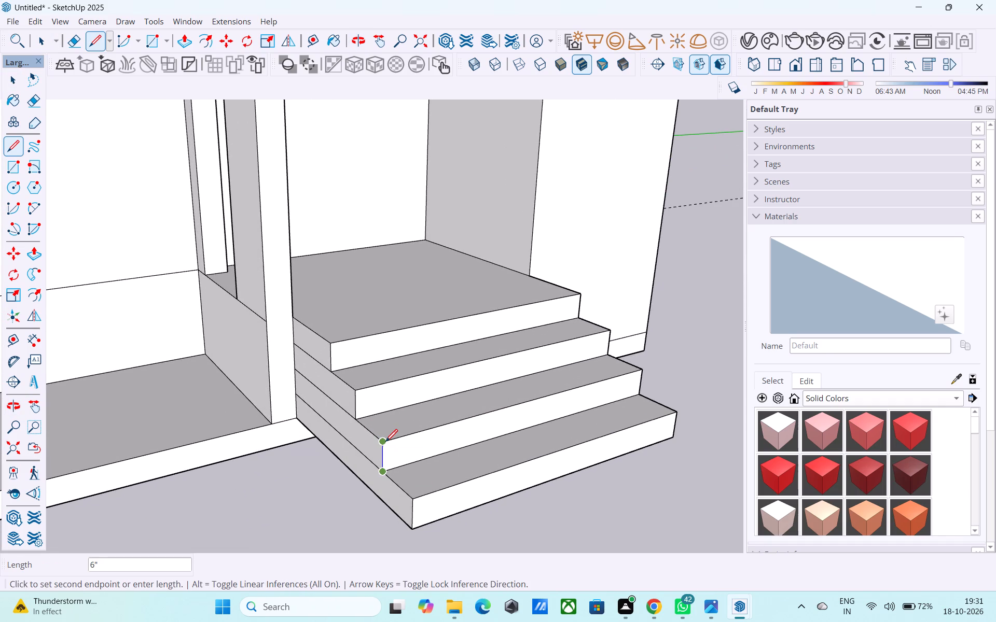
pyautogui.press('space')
# Erase the horizontal dividing lines between the steps on both side faces of the entrance stair.
pyautogui.press('e')
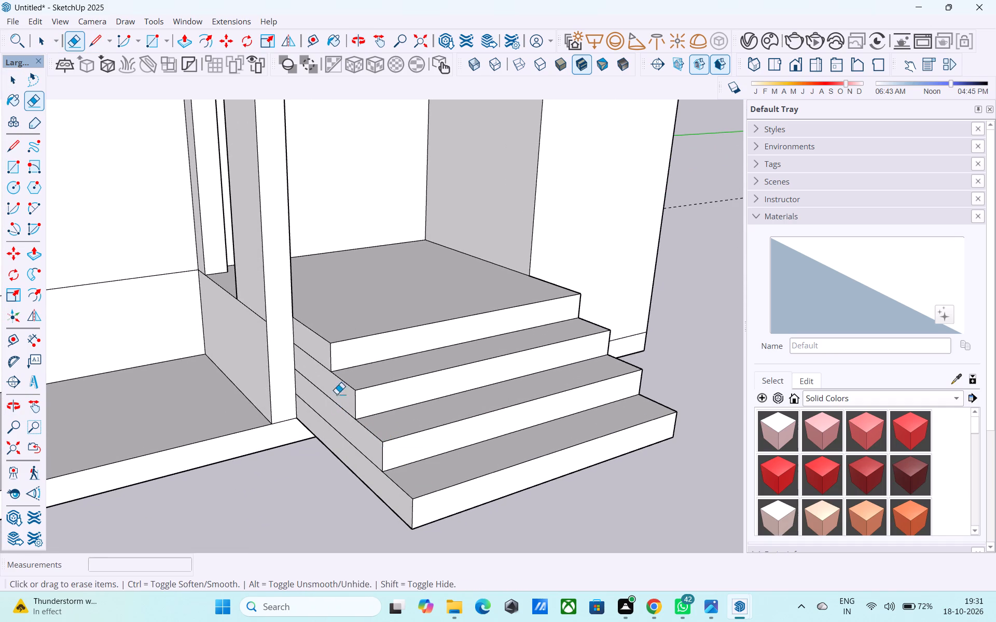
pyautogui.moveTo(320, 357); pyautogui.dragTo(316, 425)
pyautogui.scroll(-3, 330, 435)
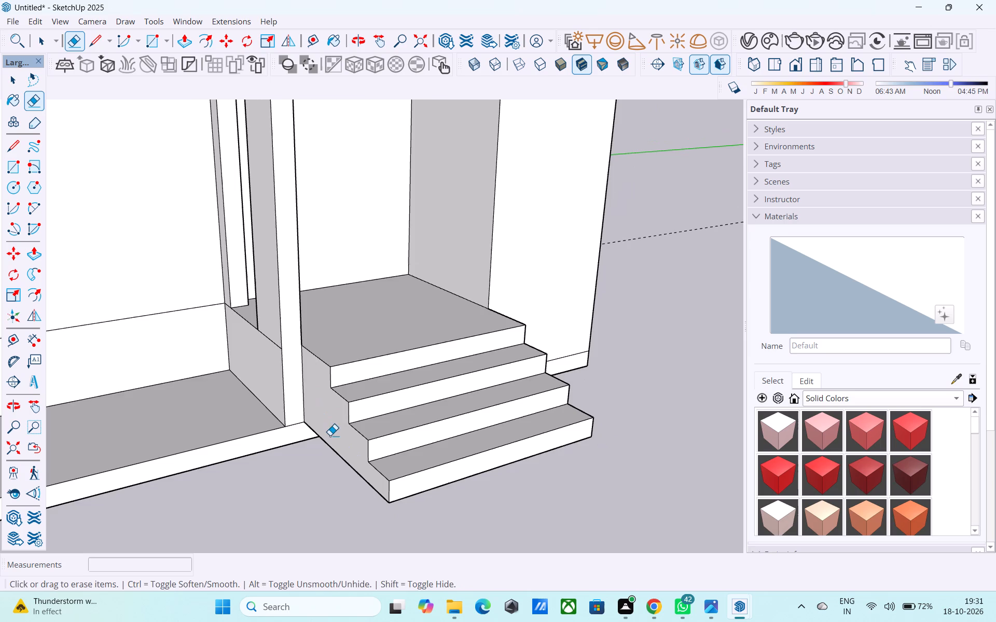
pyautogui.moveTo(529, 420); pyautogui.dragTo(87, 371, button='middle')
pyautogui.moveTo(446, 388); pyautogui.dragTo(402, 422)
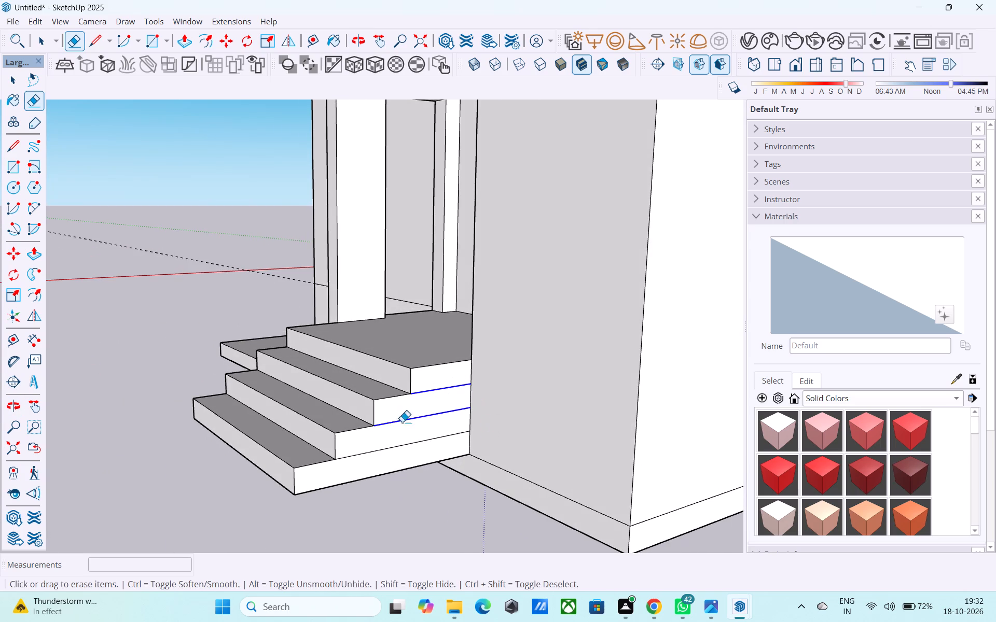
pyautogui.moveTo(402, 422); pyautogui.dragTo(351, 462)
pyautogui.moveTo(365, 465); pyautogui.dragTo(516, 459, button='middle')
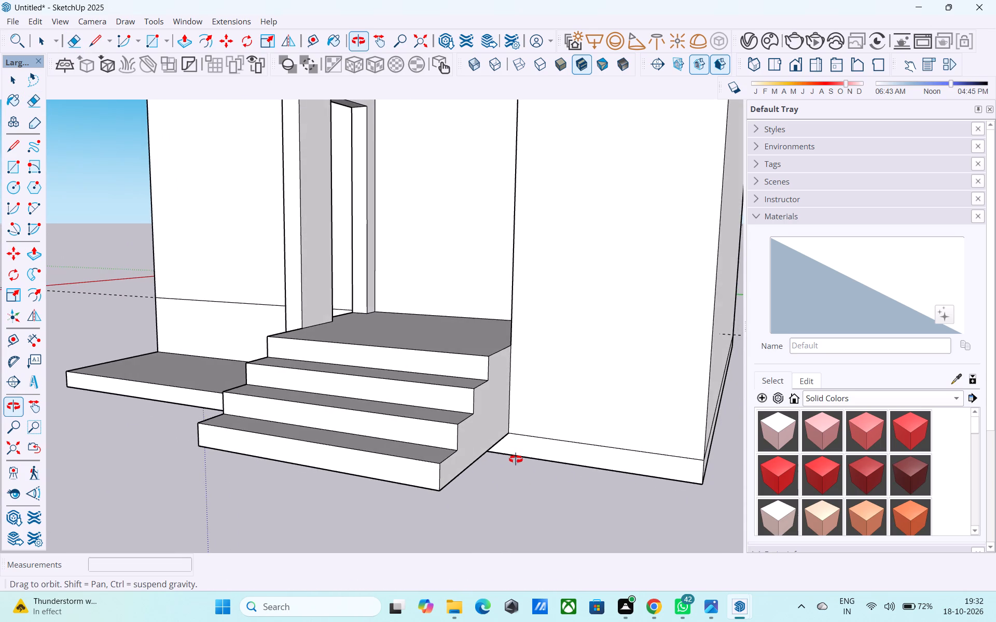
# Pull the base slab's front face out 4', flush with the front of the bottom entrance step.
pyautogui.moveTo(516, 459); pyautogui.dragTo(533, 351, button='middle')
pyautogui.press('space')
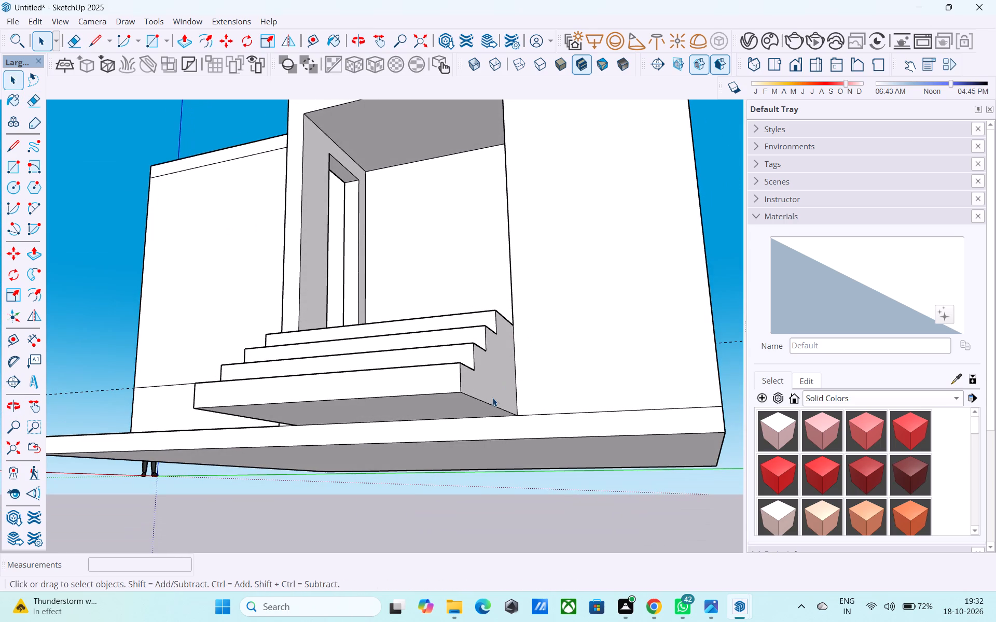
pyautogui.click(477, 425)
pyautogui.press('p')
pyautogui.click(477, 425)
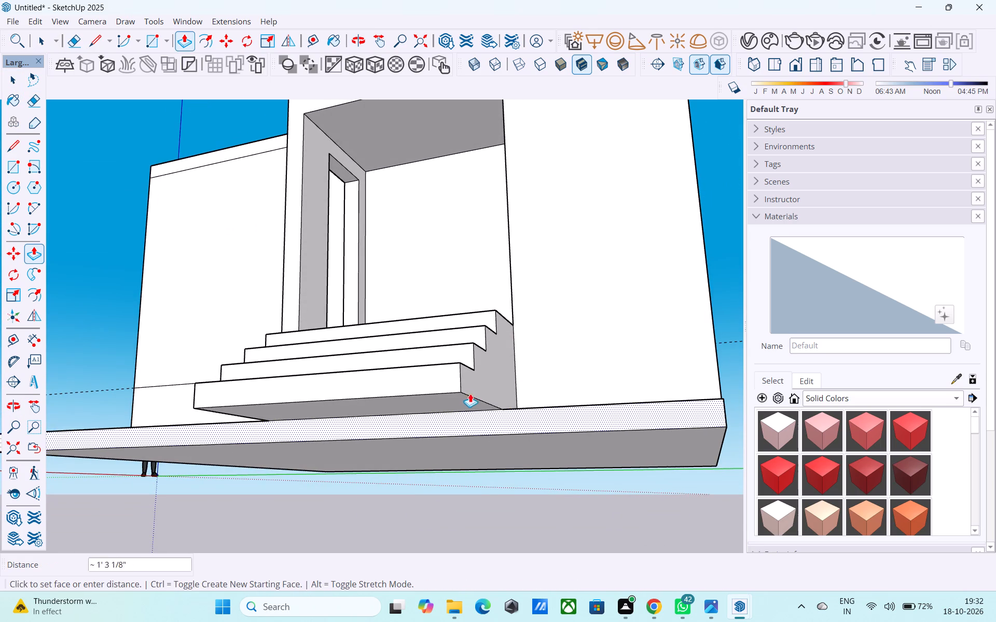
pyautogui.click(462, 380)
# Erase the leftover line along the foot of the entrance stair's side face, next to the open base slab area.
pyautogui.moveTo(469, 287); pyautogui.dragTo(495, 377, button='middle')
pyautogui.scroll(-1, 477, 317)
pyautogui.scroll(-5, 494, 373)
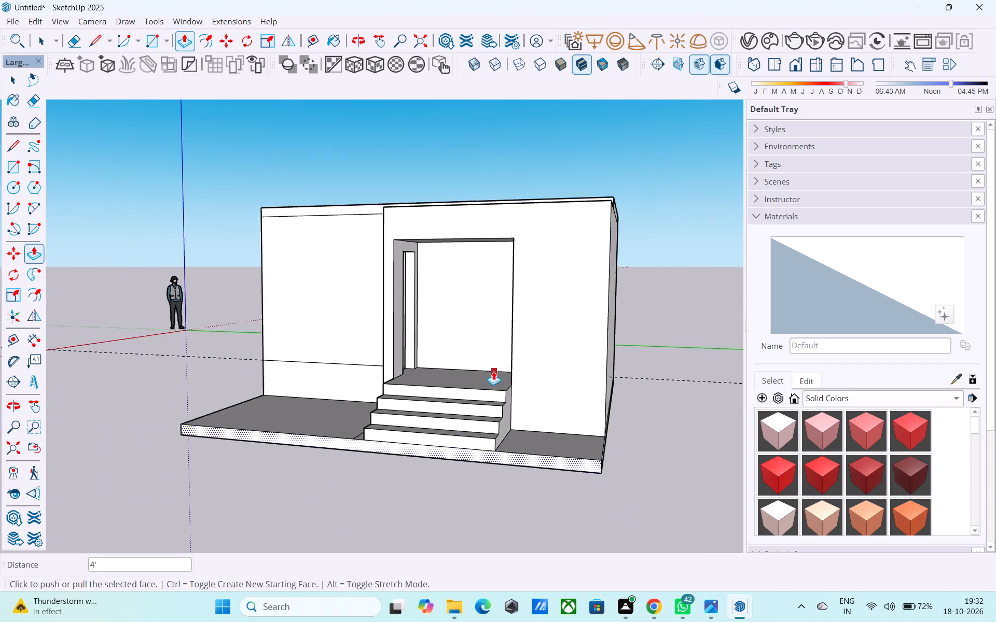
pyautogui.scroll(-4, 493, 371)
pyautogui.moveTo(491, 369); pyautogui.dragTo(734, 456, button='middle')
pyautogui.moveTo(487, 341); pyautogui.dragTo(502, 352, button='middle')
pyautogui.scroll(7, 486, 384)
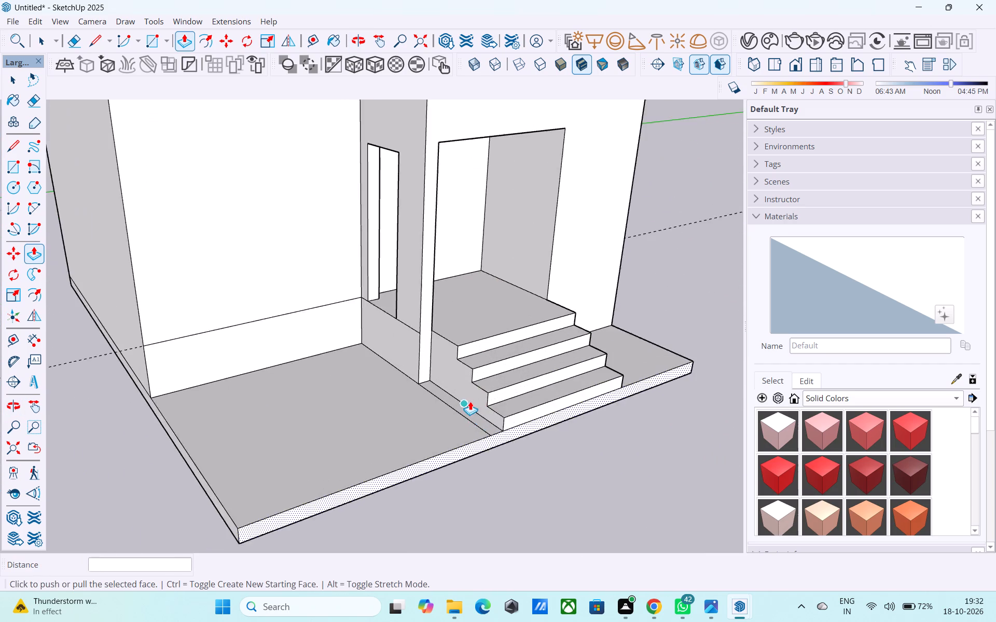
pyautogui.scroll(8, 470, 401)
pyautogui.press('space')
pyautogui.press('e')
pyautogui.moveTo(452, 418); pyautogui.dragTo(447, 428)
# Save the model in the Downloads folder as "i pro 49f".
pyautogui.scroll(-4, 425, 436)
pyautogui.scroll(-4, 369, 447)
pyautogui.moveTo(633, 418); pyautogui.dragTo(290, 421, button='middle')
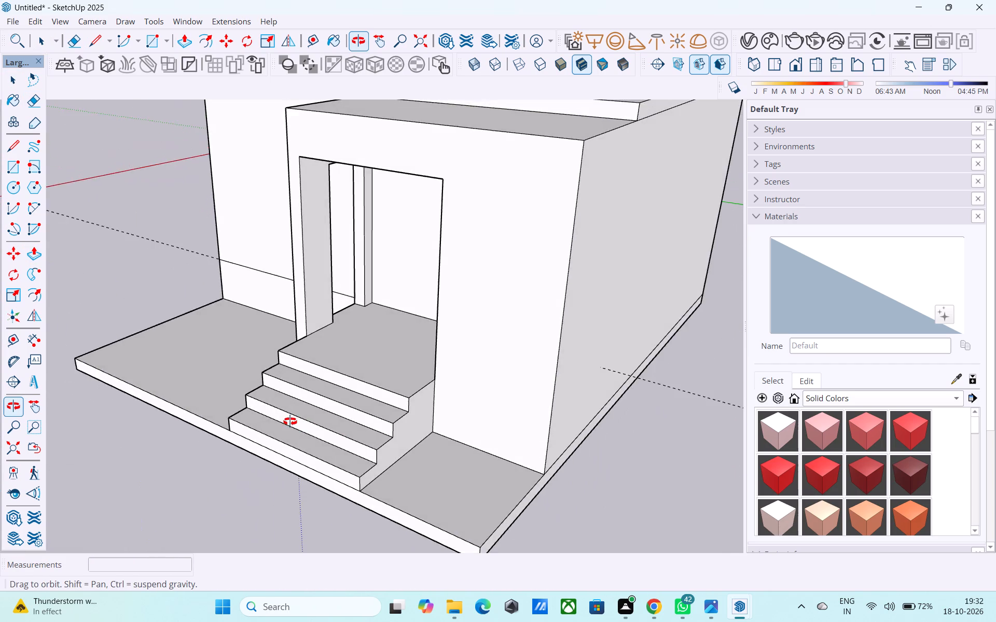
pyautogui.moveTo(290, 421); pyautogui.dragTo(448, 390, button='middle')
pyautogui.press('space')
pyautogui.scroll(-4, 448, 390)
pyautogui.middleClick(448, 390)
pyautogui.hotkey('ctrl', 's')
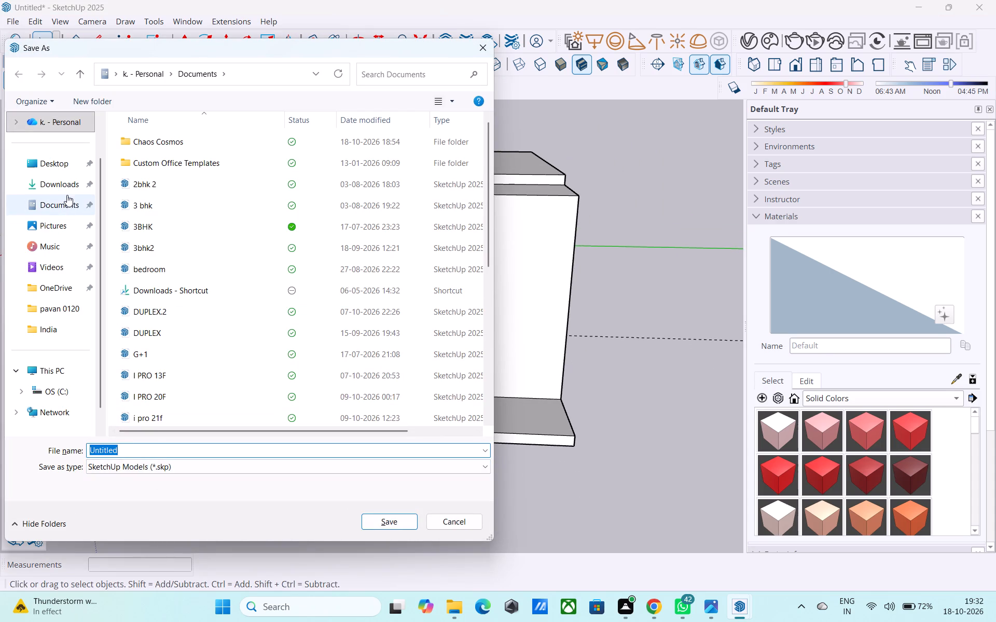
pyautogui.click(66, 195)
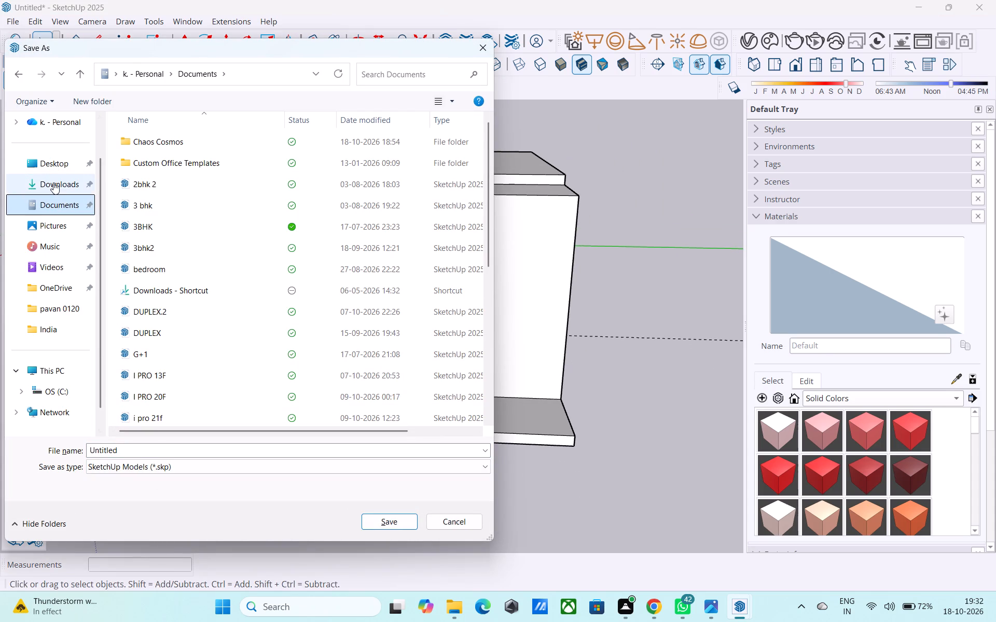
pyautogui.click(53, 182)
pyautogui.click(153, 455)
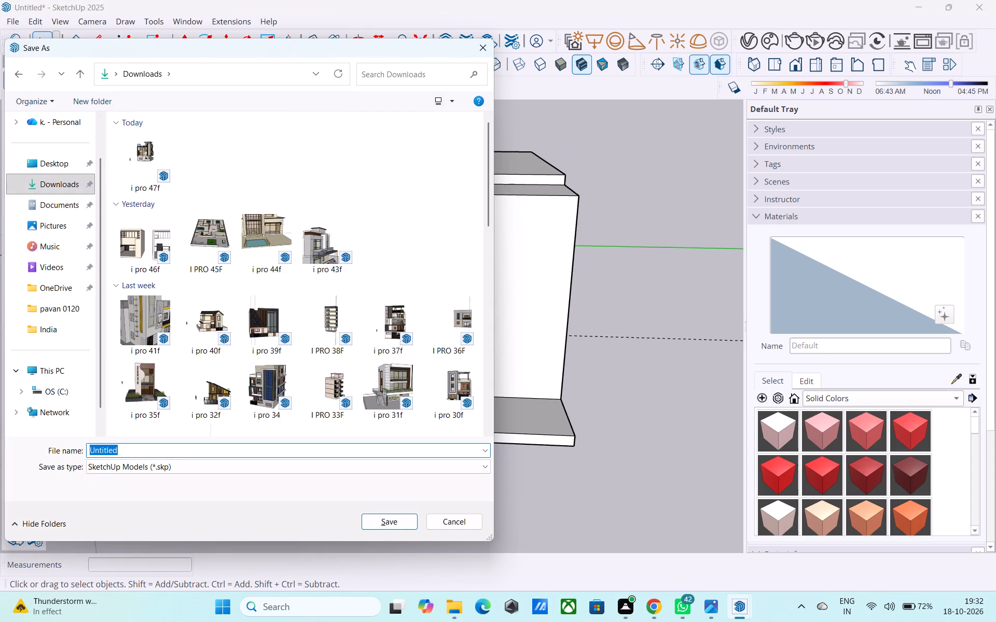
pyautogui.write('i')
pyautogui.press('space')
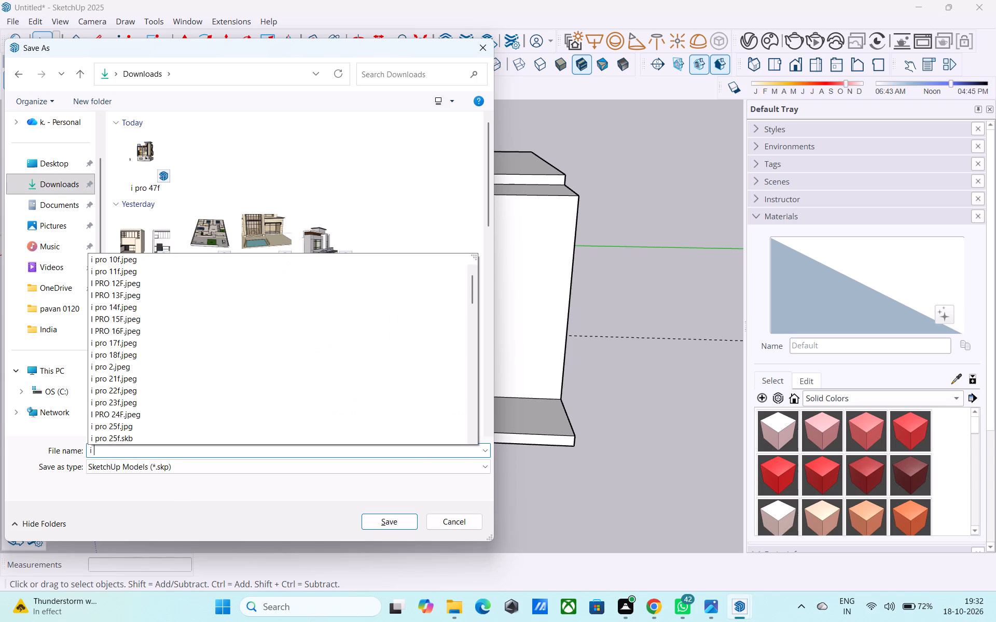
pyautogui.press('p')
pyautogui.write('ro')
pyautogui.press('space')
pyautogui.write('49')
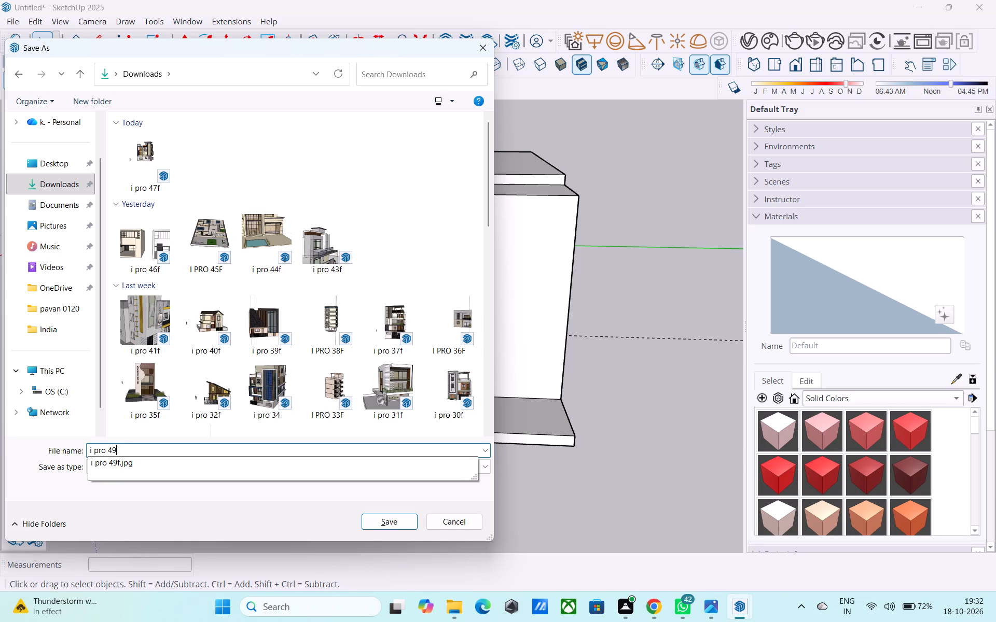
pyautogui.press('f')
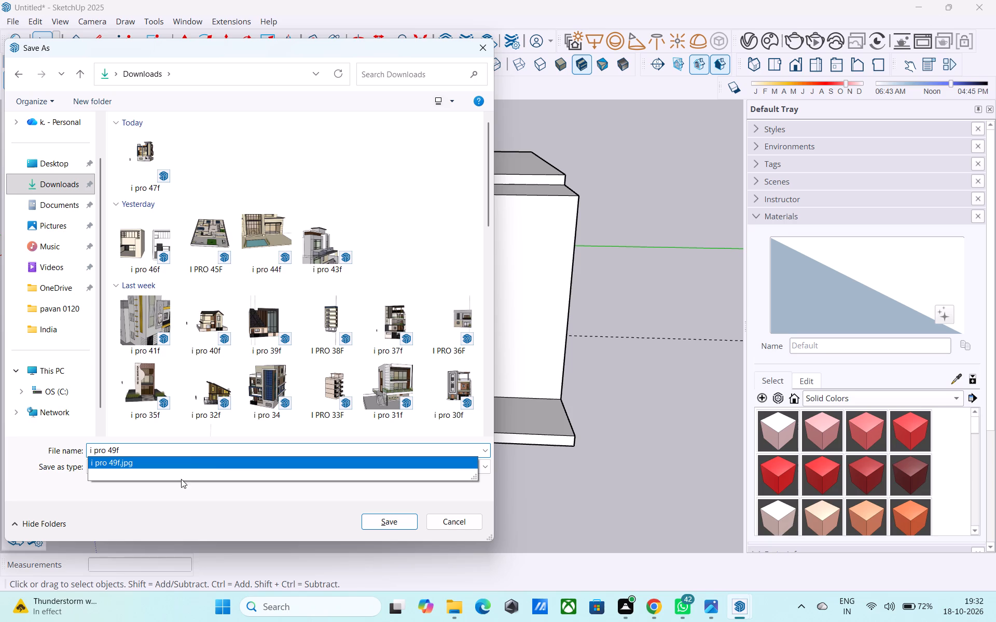
pyautogui.click(379, 522)
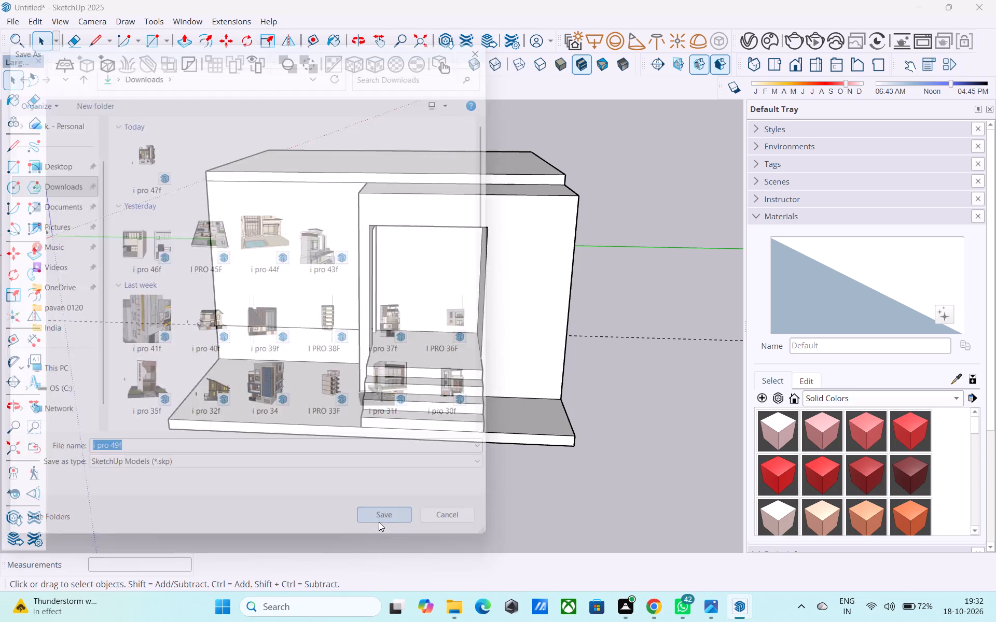
# Examine the room, projecting surround, entrance steps and extended base slab from the front, the side and above.
pyautogui.scroll(-3, 367, 504)
pyautogui.moveTo(440, 387); pyautogui.dragTo(481, 285, button='middle')
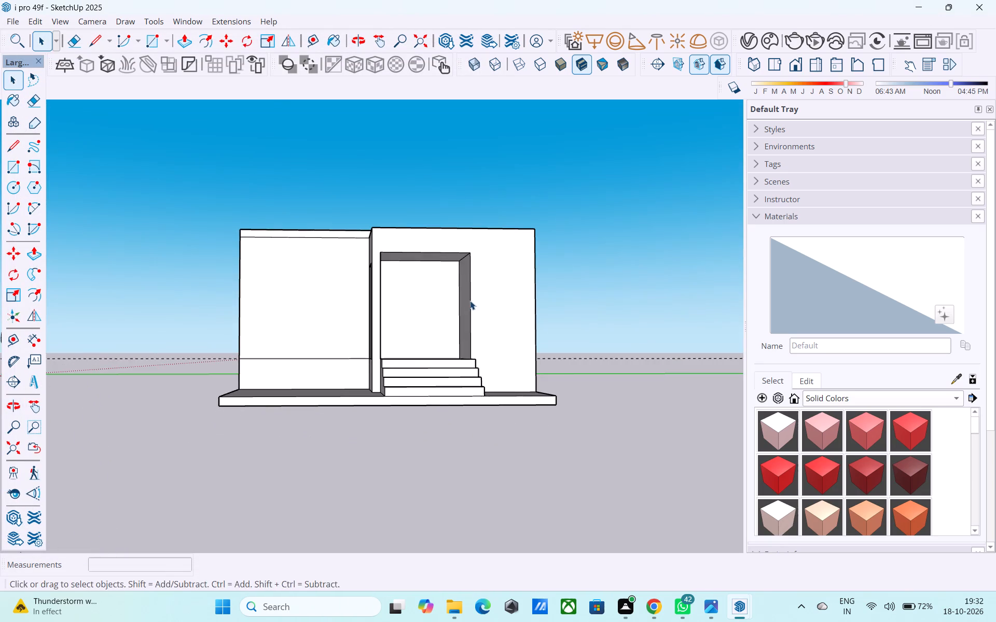
pyautogui.moveTo(470, 299); pyautogui.dragTo(455, 317, button='middle')
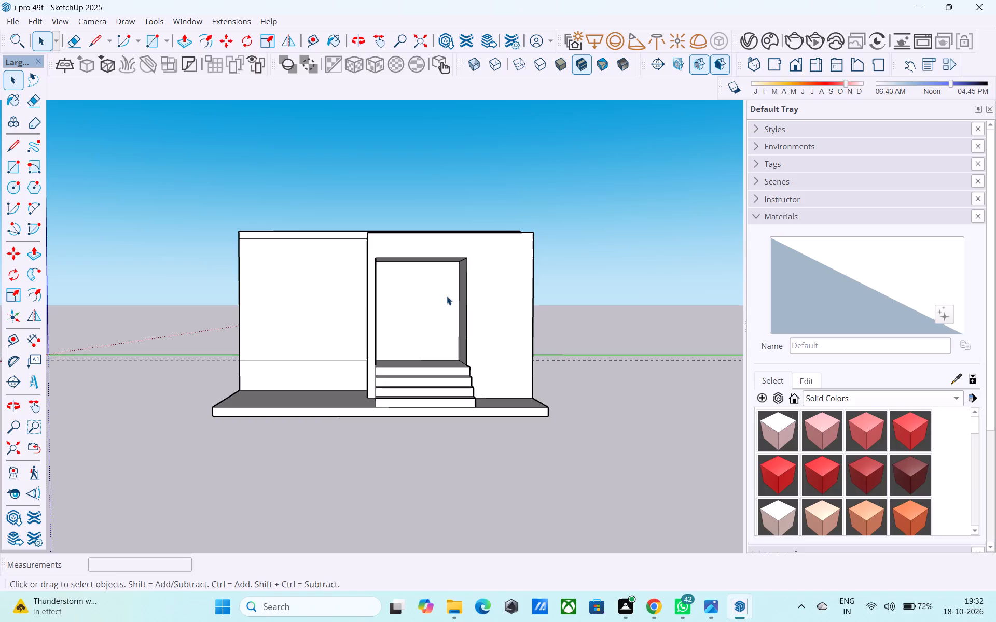
pyautogui.moveTo(426, 318); pyautogui.dragTo(411, 282, button='middle')
pyautogui.moveTo(412, 284); pyautogui.dragTo(471, 386, button='middle')
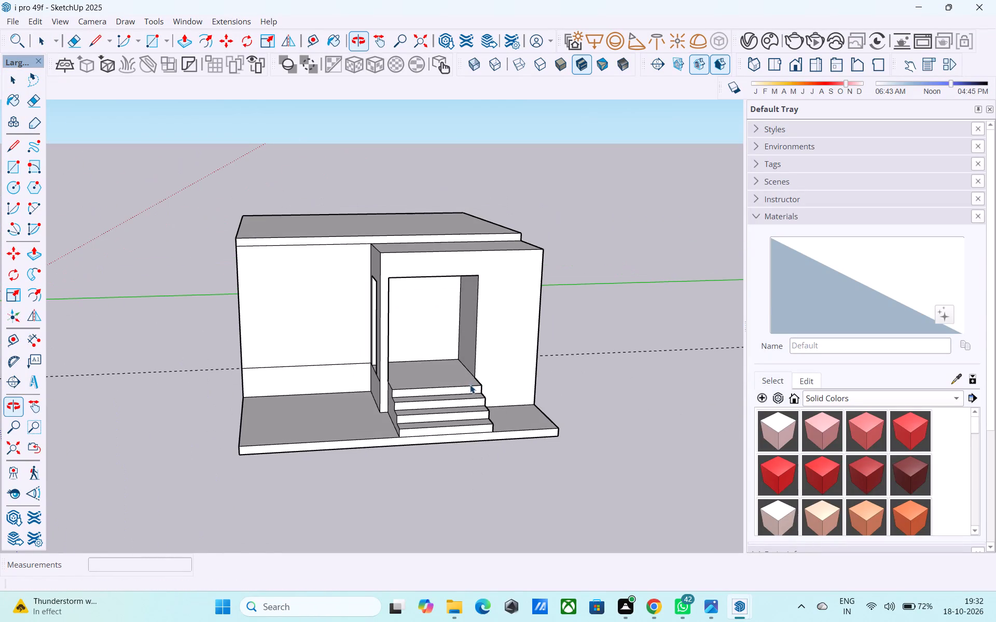
pyautogui.moveTo(417, 352); pyautogui.dragTo(598, 438, button='middle')
pyautogui.moveTo(389, 336); pyautogui.dragTo(565, 342, button='middle')
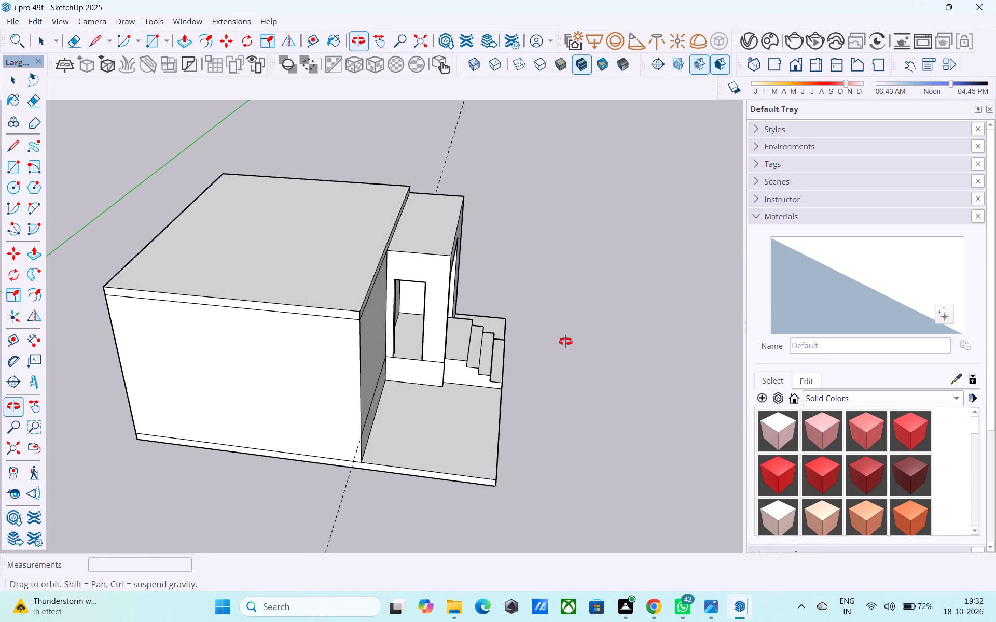
pyautogui.moveTo(565, 342); pyautogui.dragTo(201, 324, button='middle')
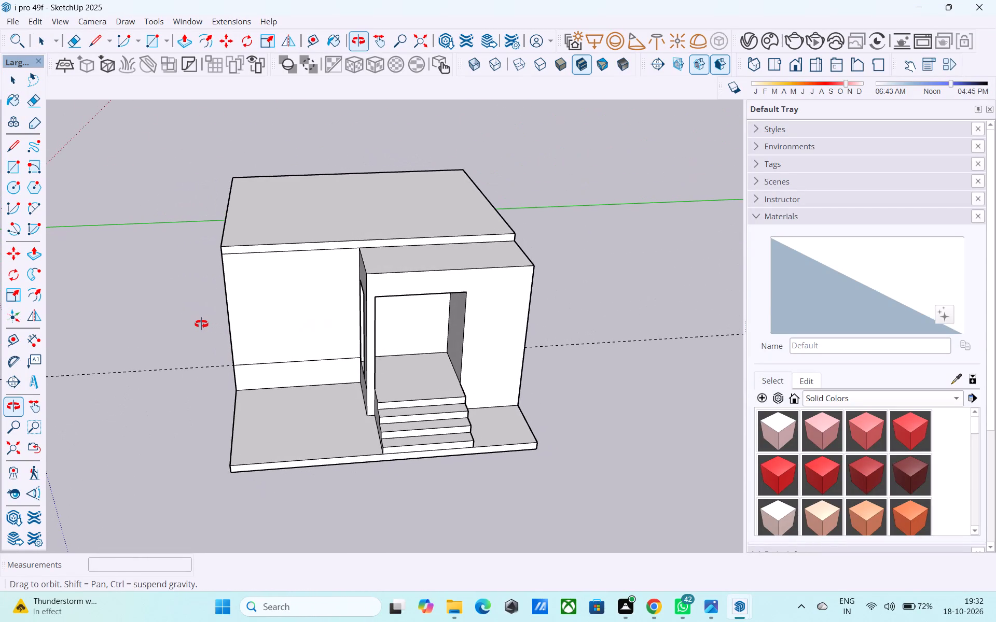
pyautogui.moveTo(201, 324); pyautogui.dragTo(529, 274, button='middle')
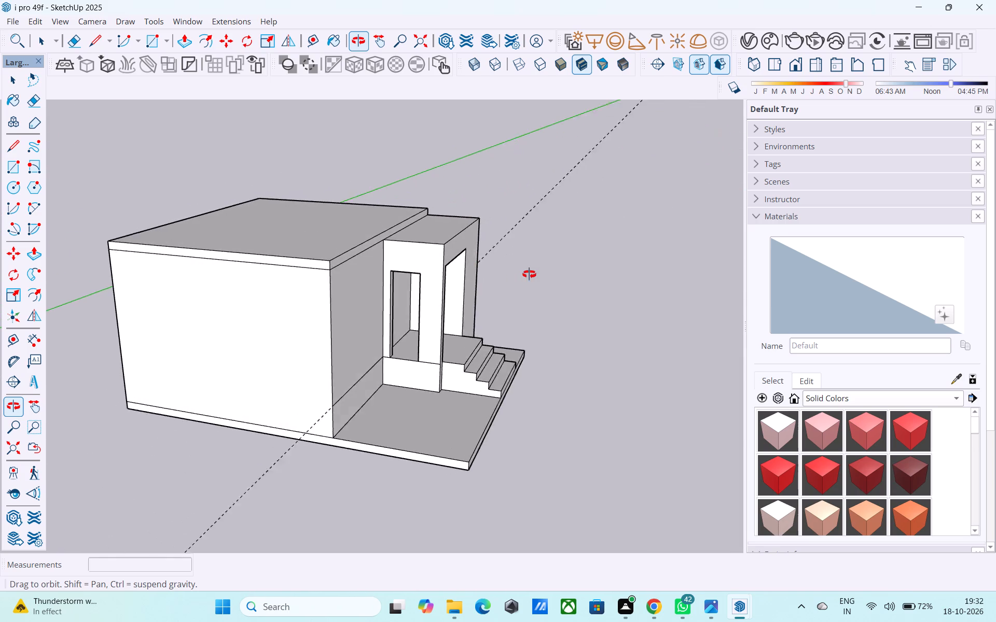
pyautogui.moveTo(529, 274); pyautogui.dragTo(600, 257, button='middle')
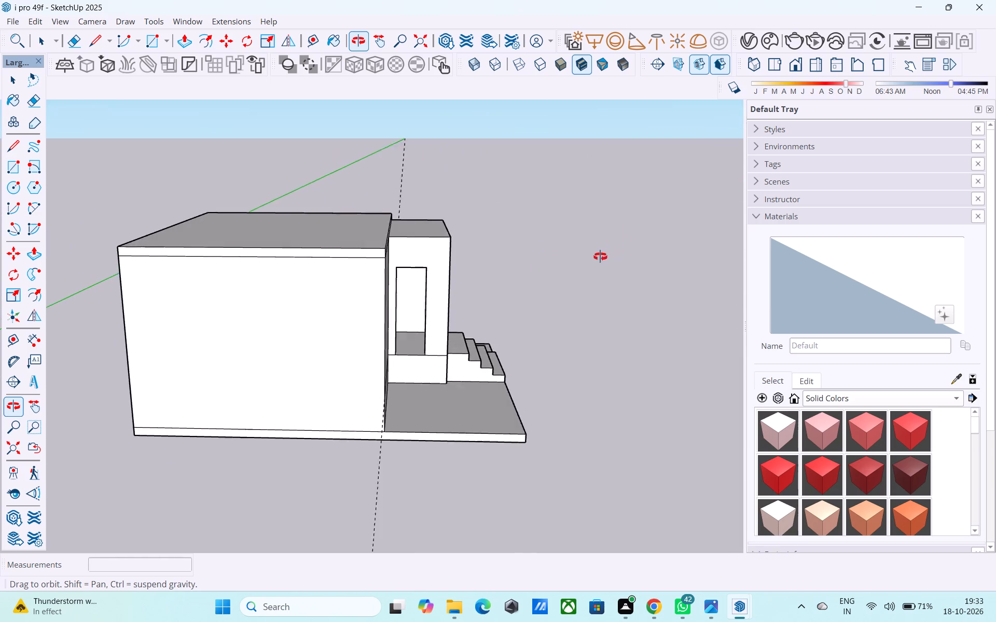
pyautogui.moveTo(600, 257); pyautogui.dragTo(322, 301, button='middle')
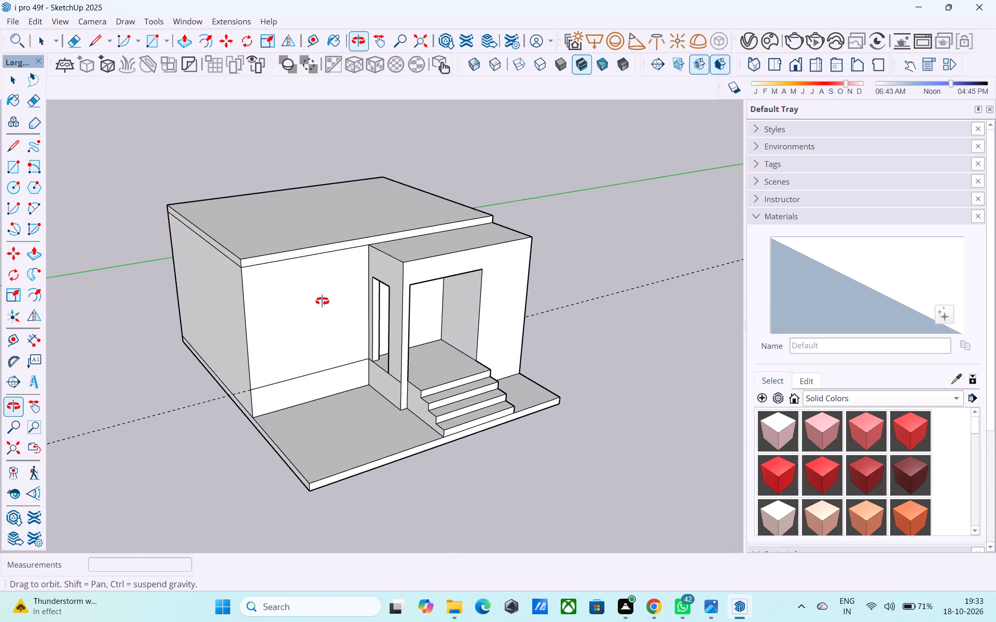
# Copy the horizontal line on the room's front wall, beside the surround, 1' upward.
pyautogui.moveTo(322, 301); pyautogui.dragTo(315, 276, button='middle')
pyautogui.scroll(4, 296, 349)
pyautogui.click(270, 387)
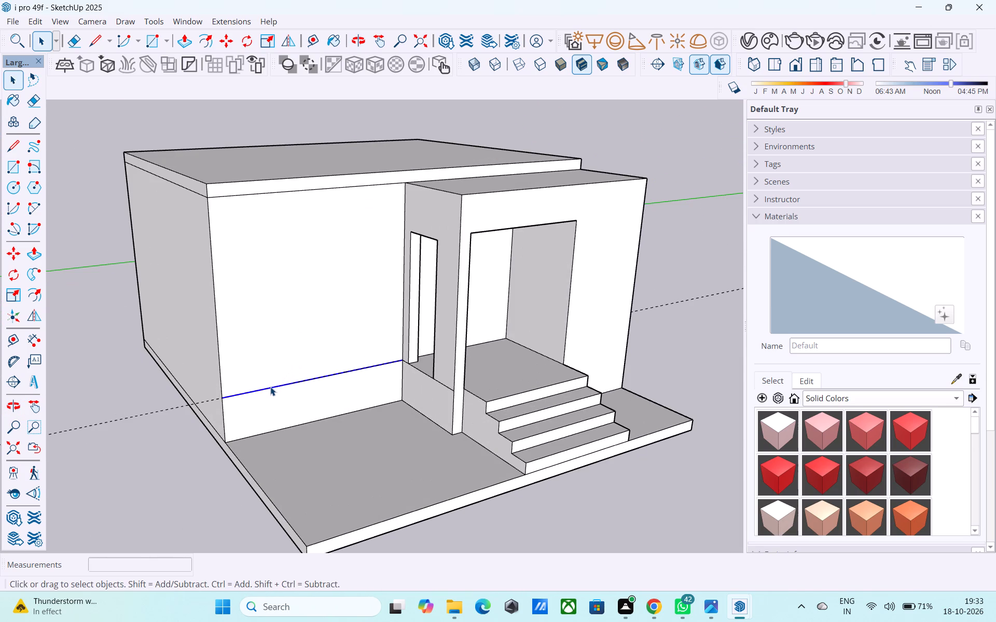
pyautogui.press('m')
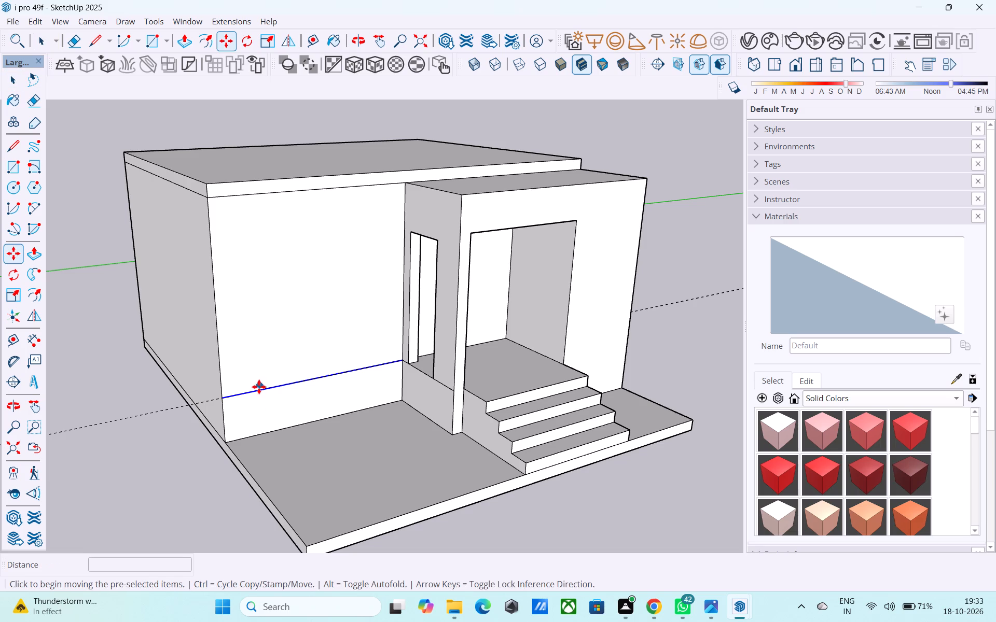
pyautogui.click(225, 397)
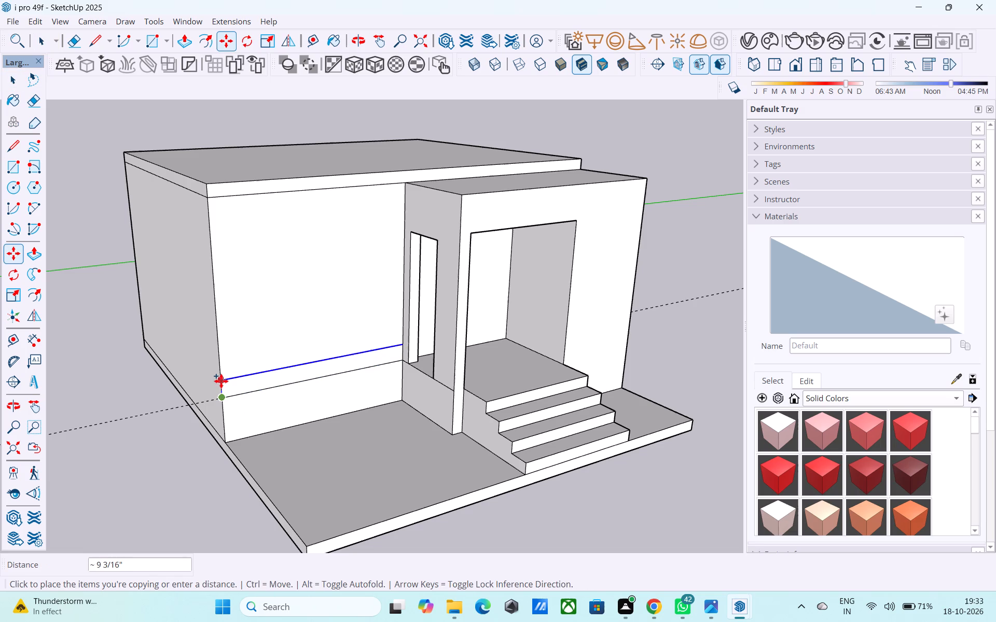
pyautogui.write("1'")
pyautogui.press('Return')
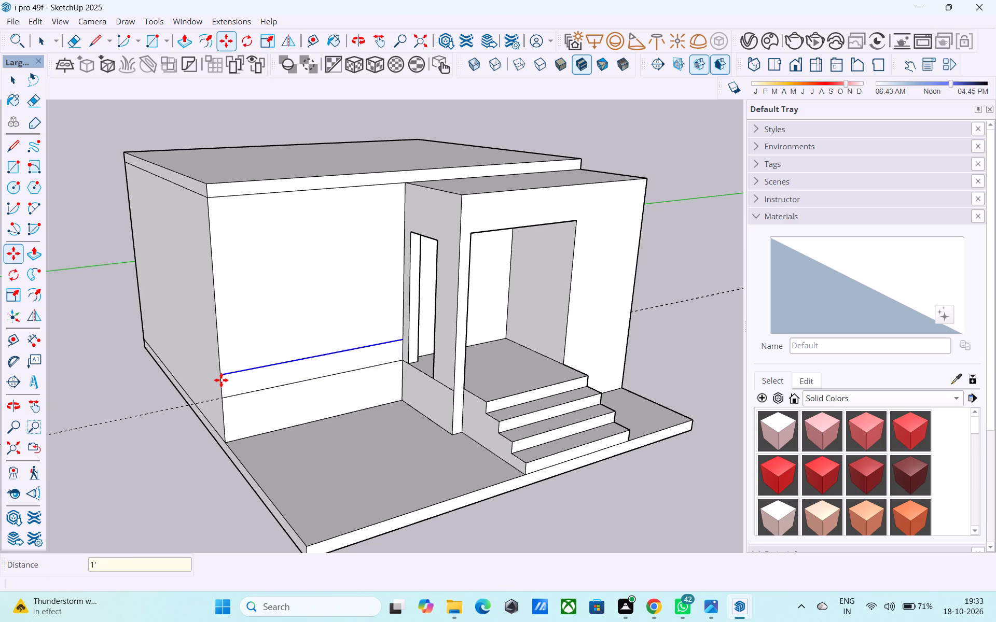
pyautogui.scroll(-1, 217, 380)
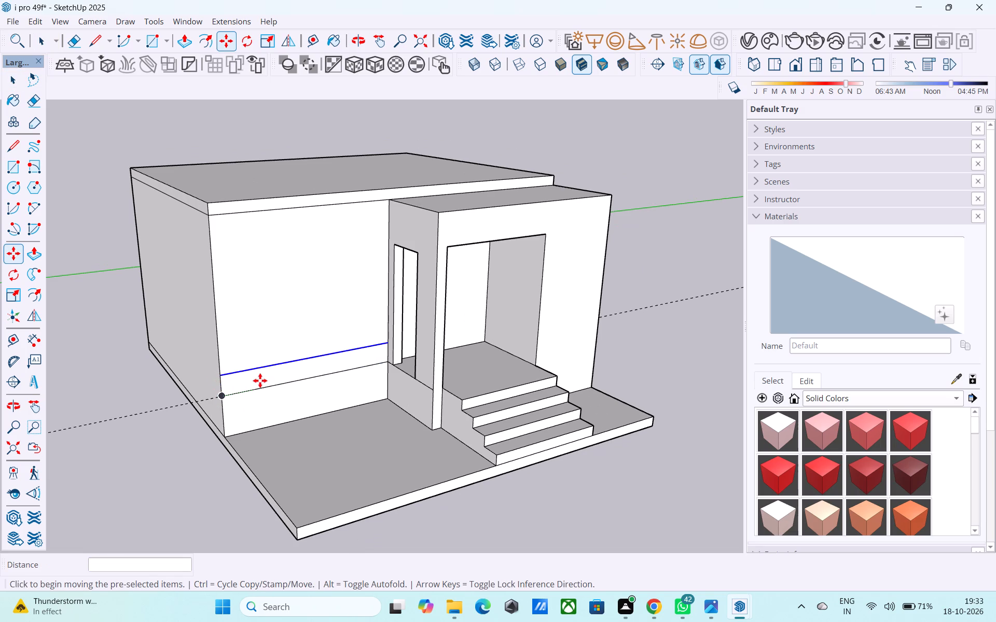
# Draw a 2' vertical line from the lower horizontal line on the front wall down to the slab, near the room's corner.
pyautogui.press('l')
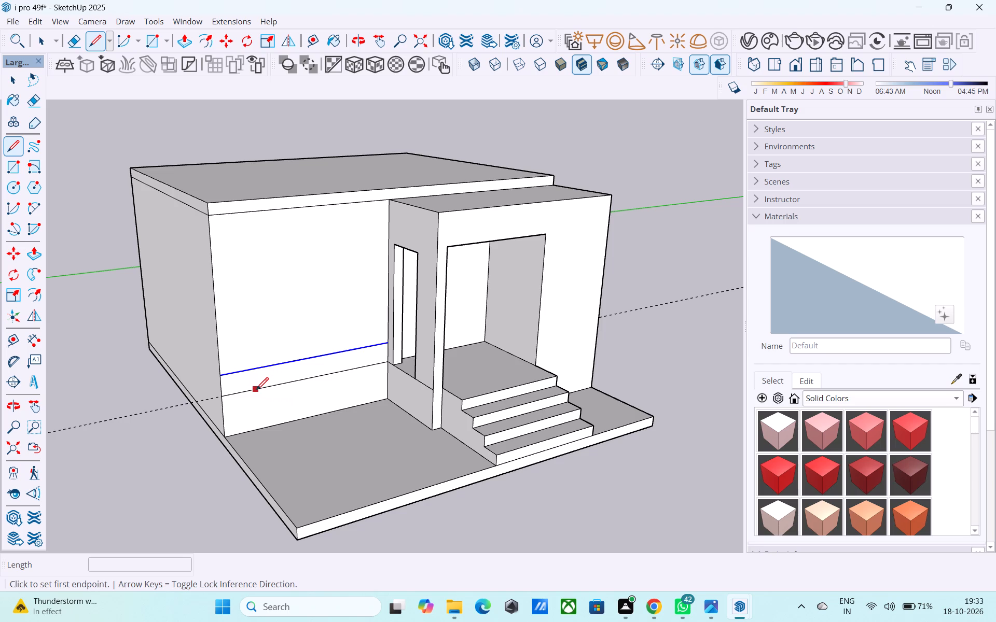
pyautogui.click(267, 390)
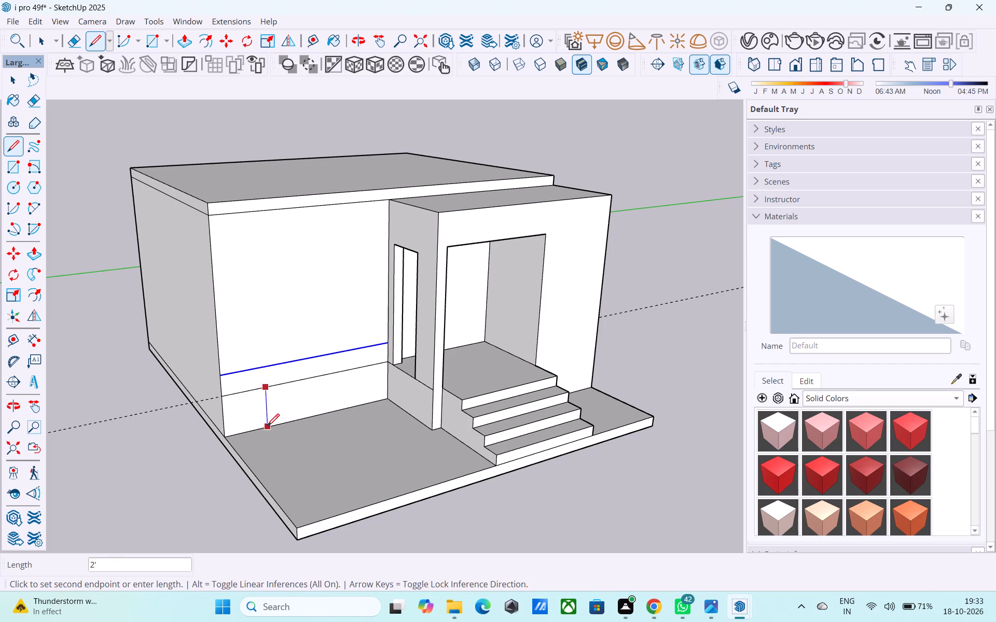
pyautogui.click(266, 425)
pyautogui.press('space')
# Copy the two lower segments of the room's corner edge, below the upper horizontal line, 1.5' along the side wall.
pyautogui.moveTo(264, 425); pyautogui.dragTo(415, 419, button='middle')
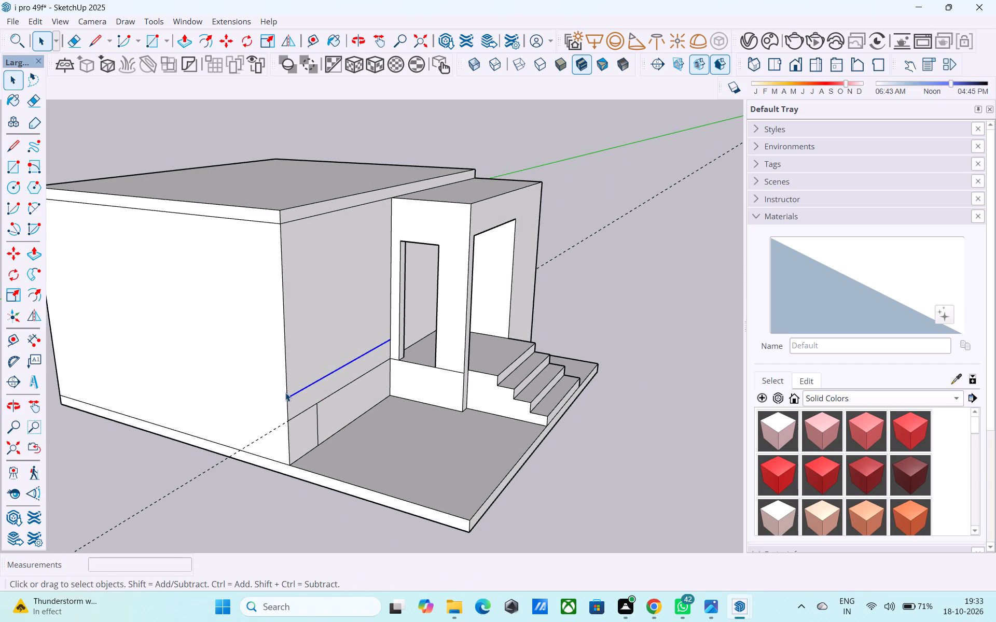
pyautogui.click(285, 392)
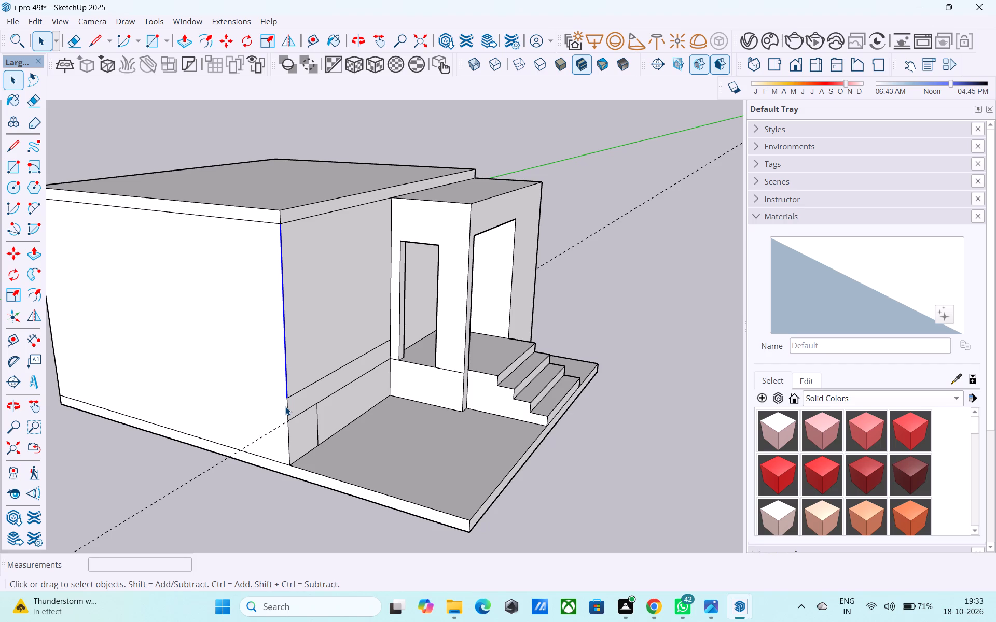
pyautogui.click(287, 407)
pyautogui.press('m')
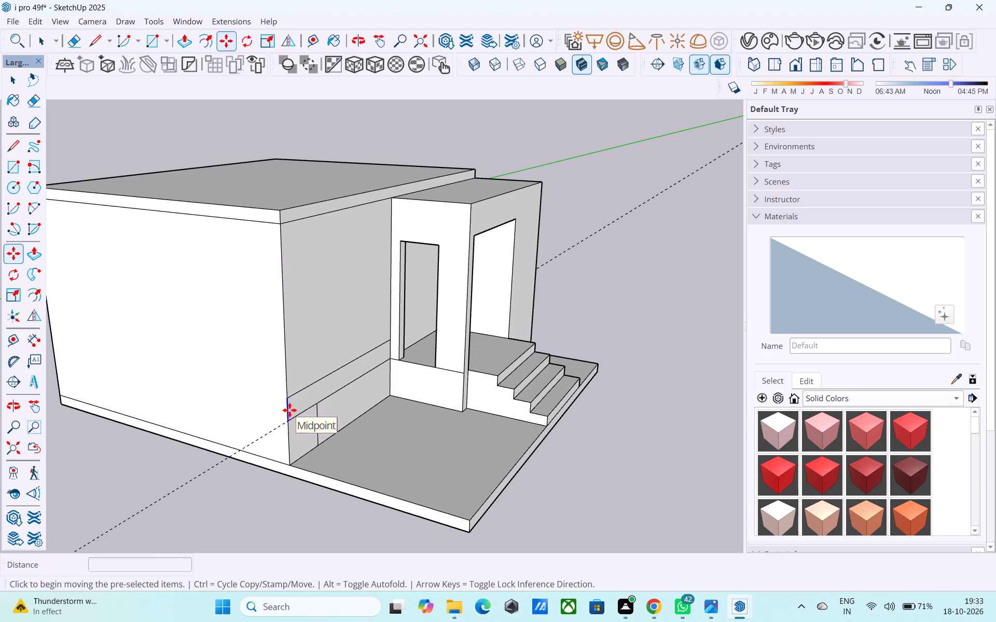
pyautogui.click(285, 401)
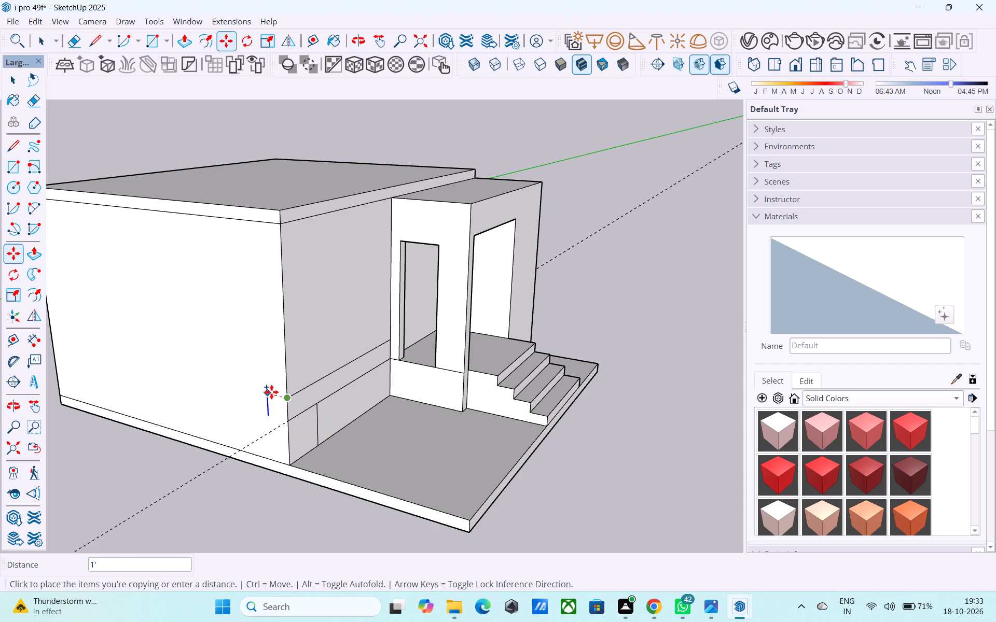
pyautogui.press('space')
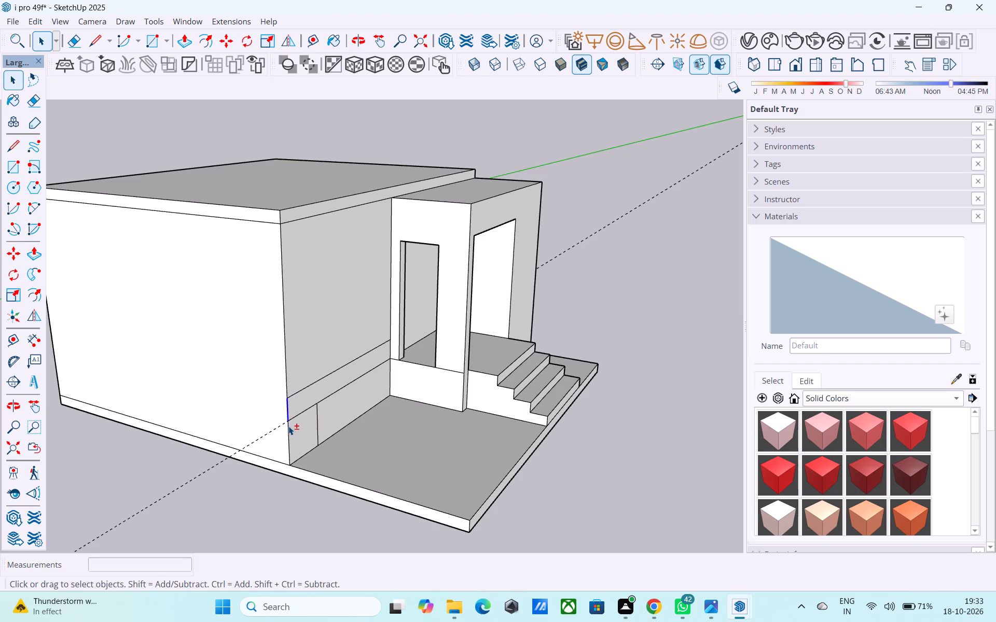
pyautogui.keyDown('shift'); pyautogui.click(288, 426); pyautogui.keyUp('shift')
pyautogui.press('m')
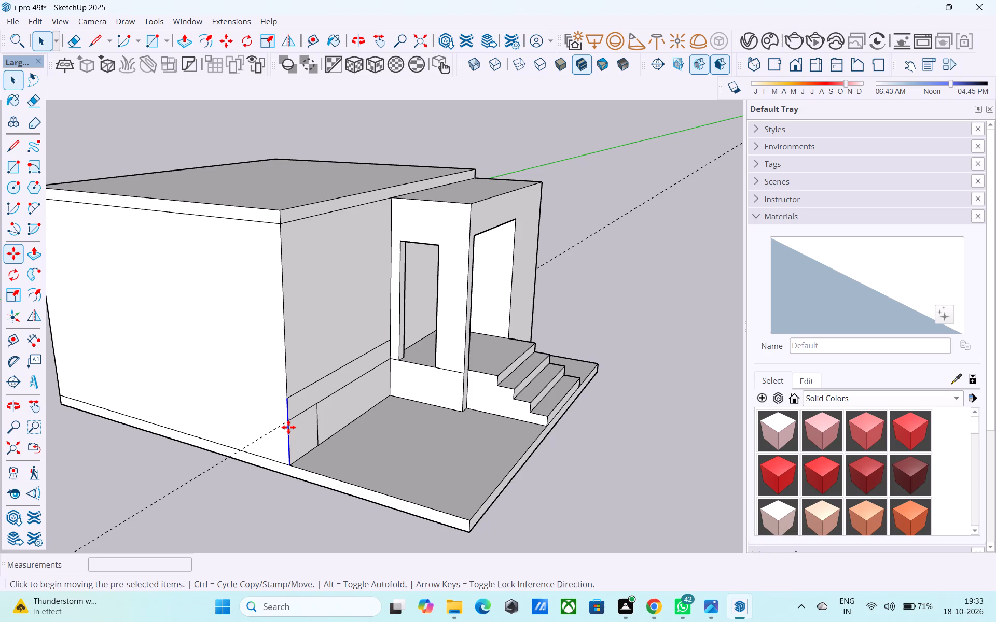
pyautogui.click(287, 400)
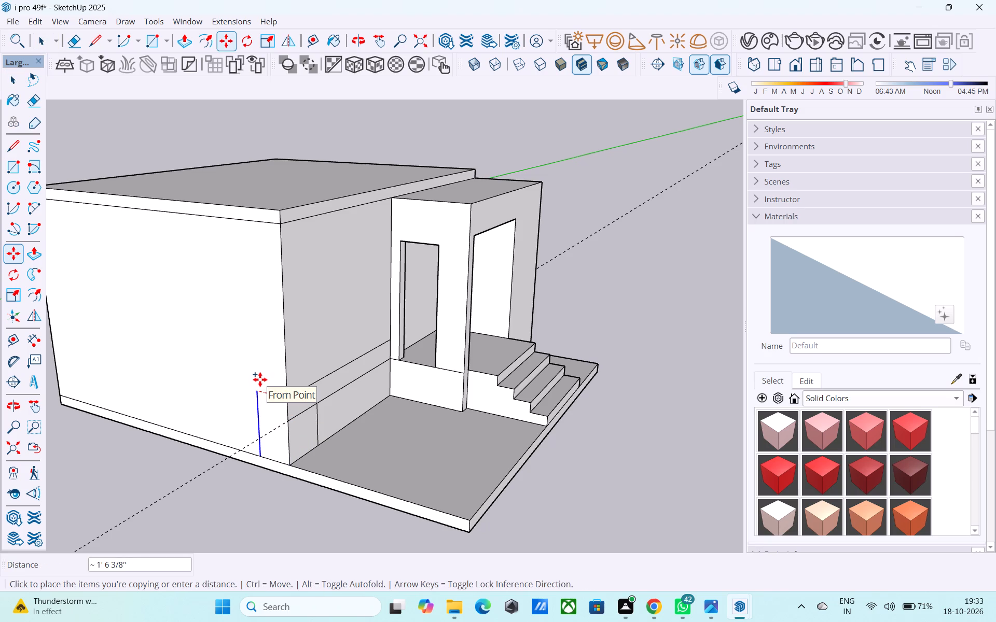
pyautogui.write("1'")
pyautogui.press('Return')
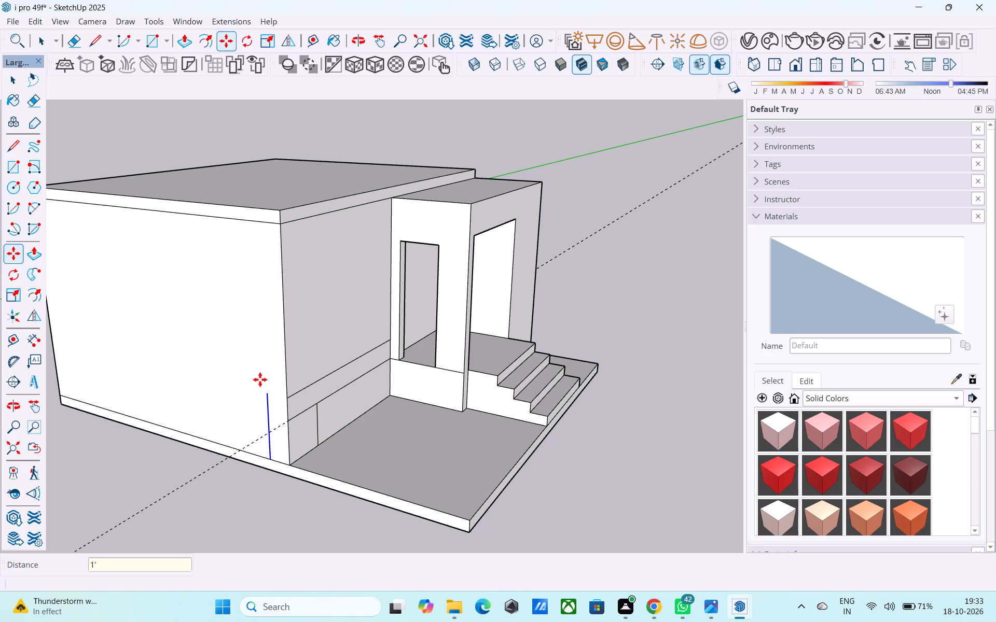
pyautogui.write("2'")
pyautogui.press('Return')
pyautogui.write("1.5'")
pyautogui.press('Return')
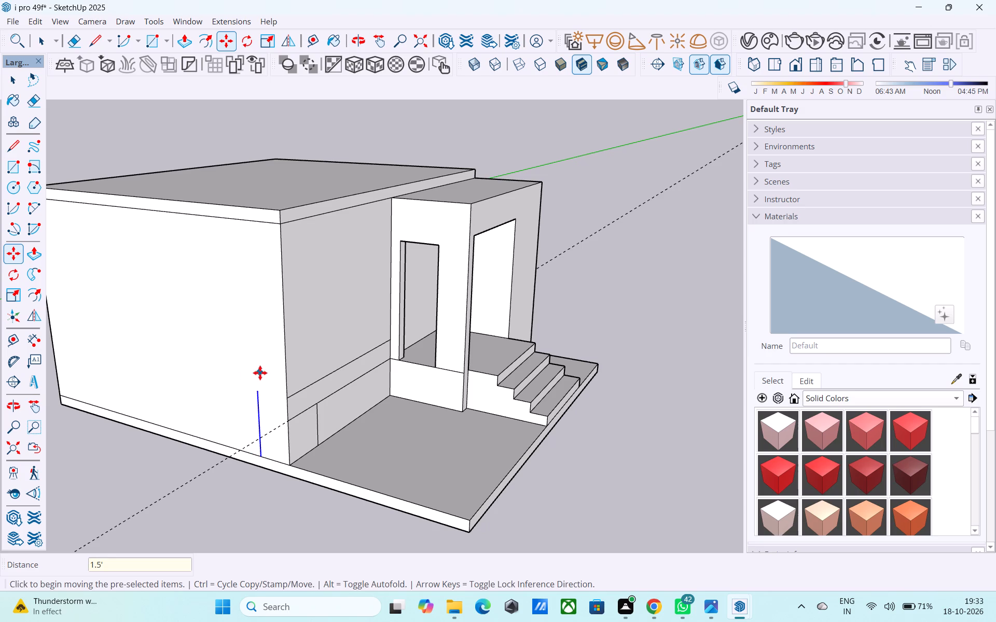
# Extend the copied side-wall line 3' upward and close the strip with a 1.5' horizontal line to the room's corner edge.
pyautogui.press('l')
pyautogui.click(255, 391)
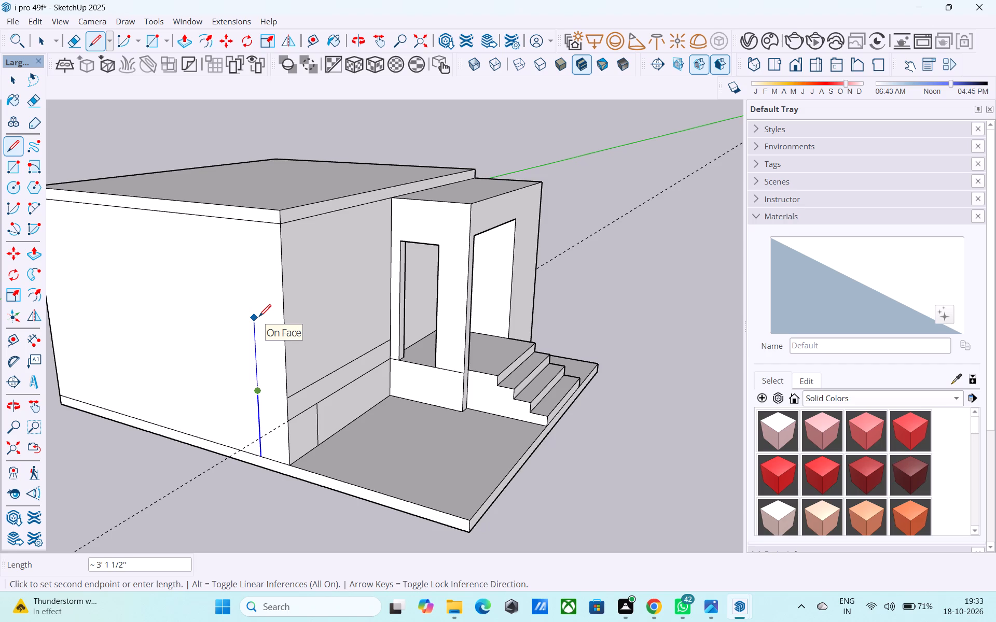
pyautogui.write("4'")
pyautogui.press('Return')
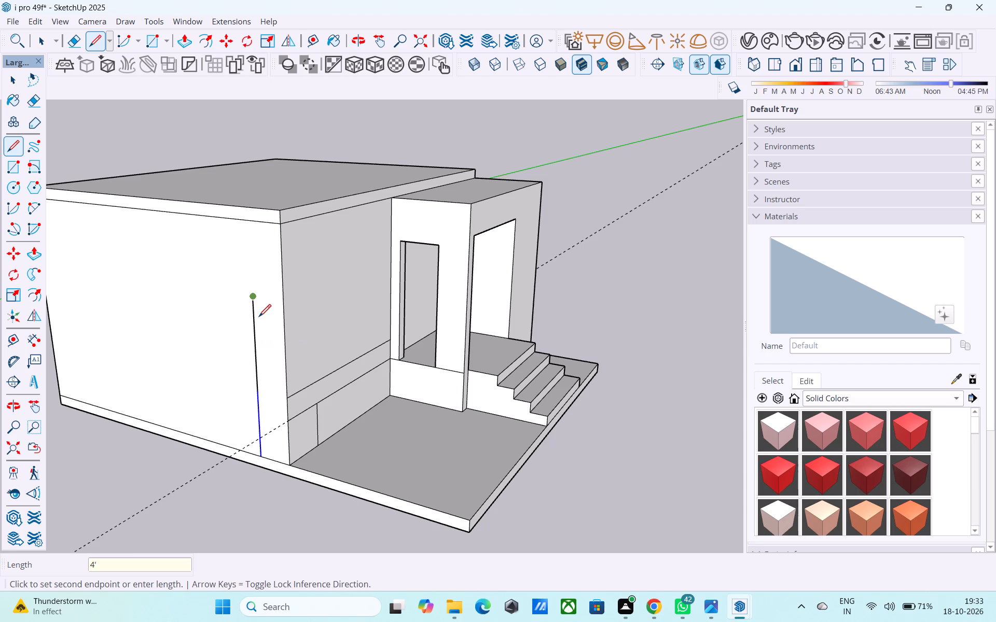
pyautogui.write("3'")
pyautogui.press('Return')
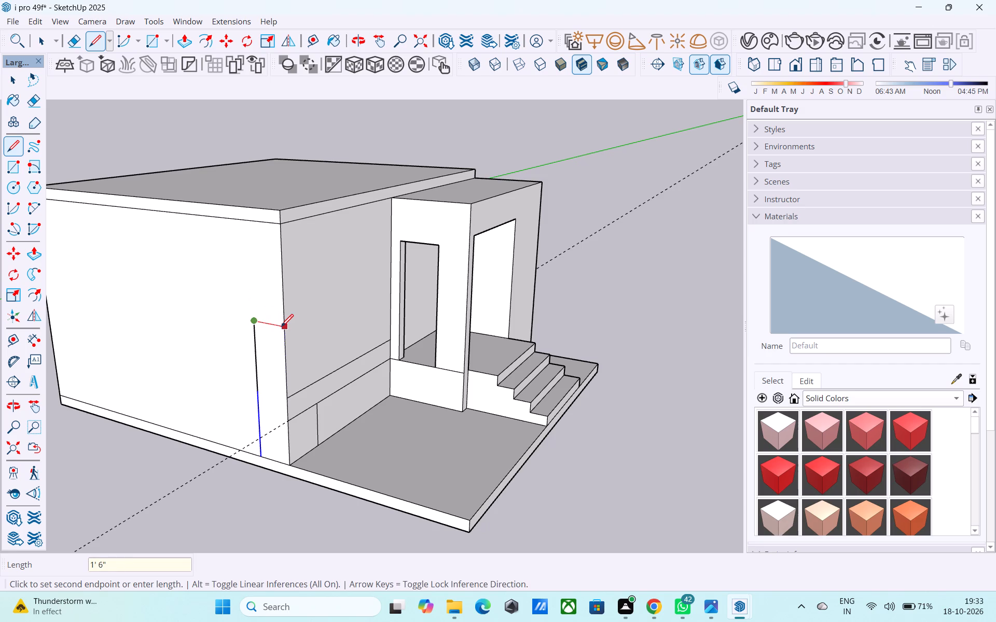
pyautogui.scroll(1, 284, 329)
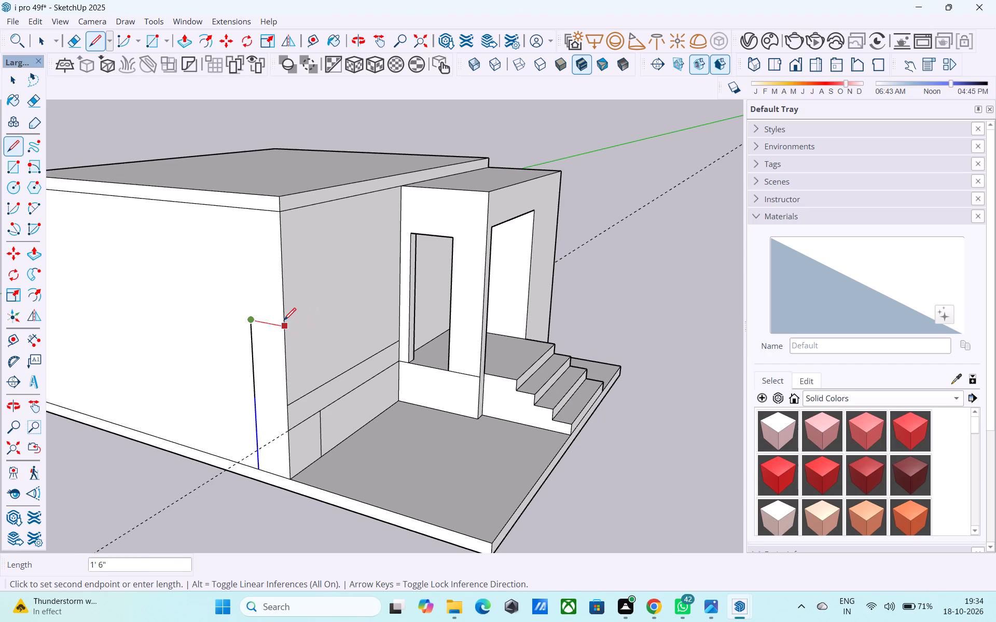
pyautogui.press('1')
pyautogui.write(".5'")
pyautogui.press('Return')
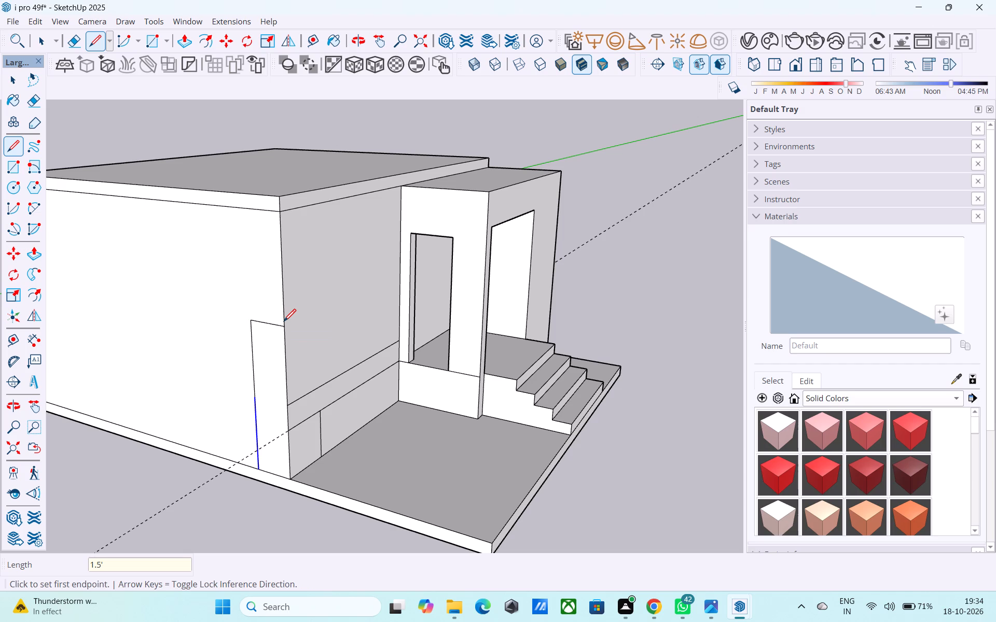
# Look through the Fabric and Solid Colors material collections for a finish for the side-wall strip.
pyautogui.scroll(5, 287, 332)
pyautogui.scroll(-5, 271, 354)
pyautogui.moveTo(262, 383); pyautogui.dragTo(221, 373, button='middle')
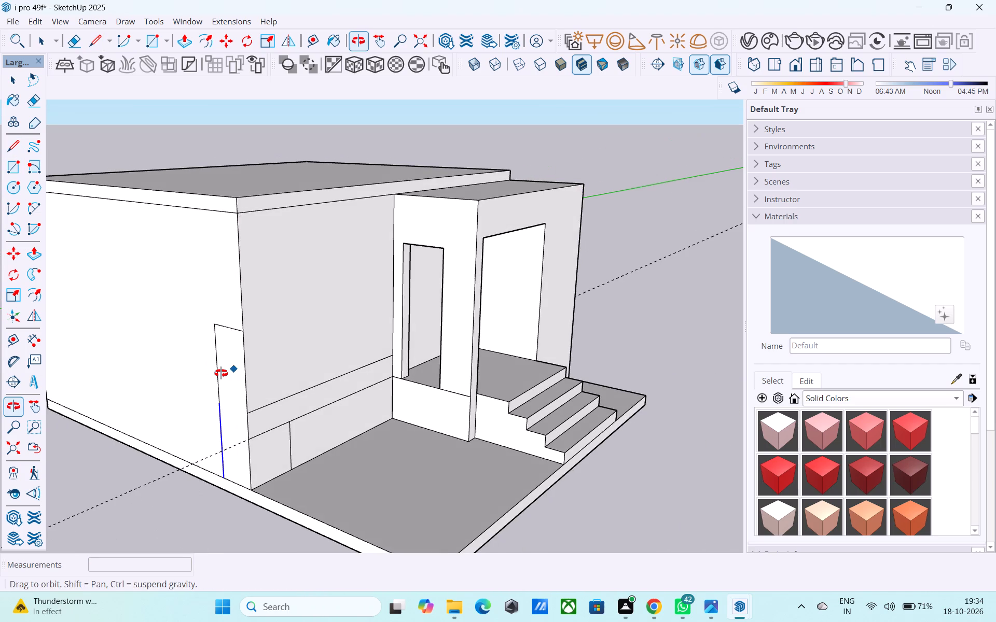
pyautogui.moveTo(221, 373); pyautogui.dragTo(223, 373, button='middle')
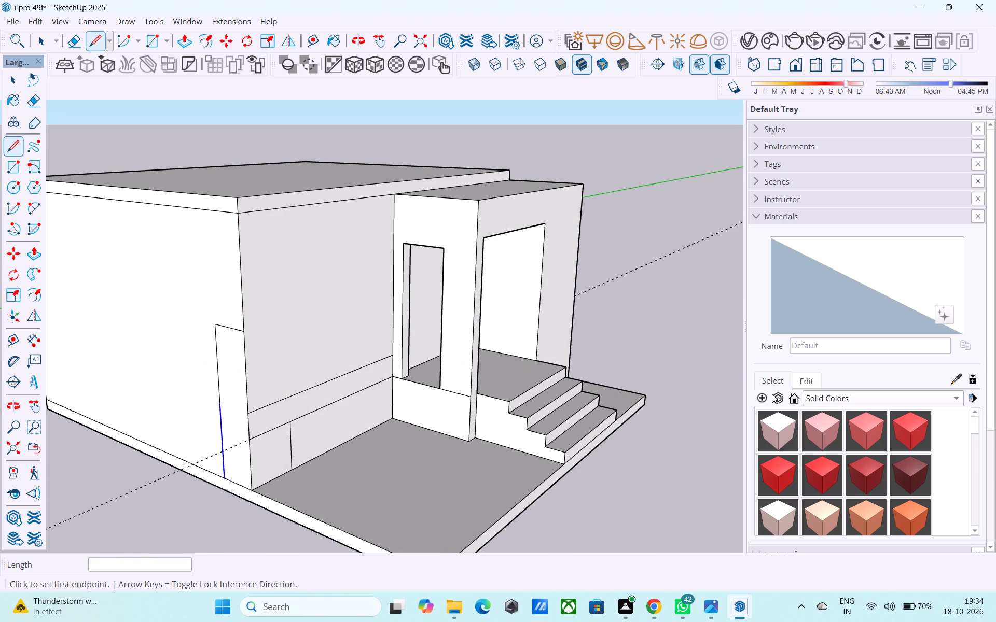
pyautogui.click(833, 400)
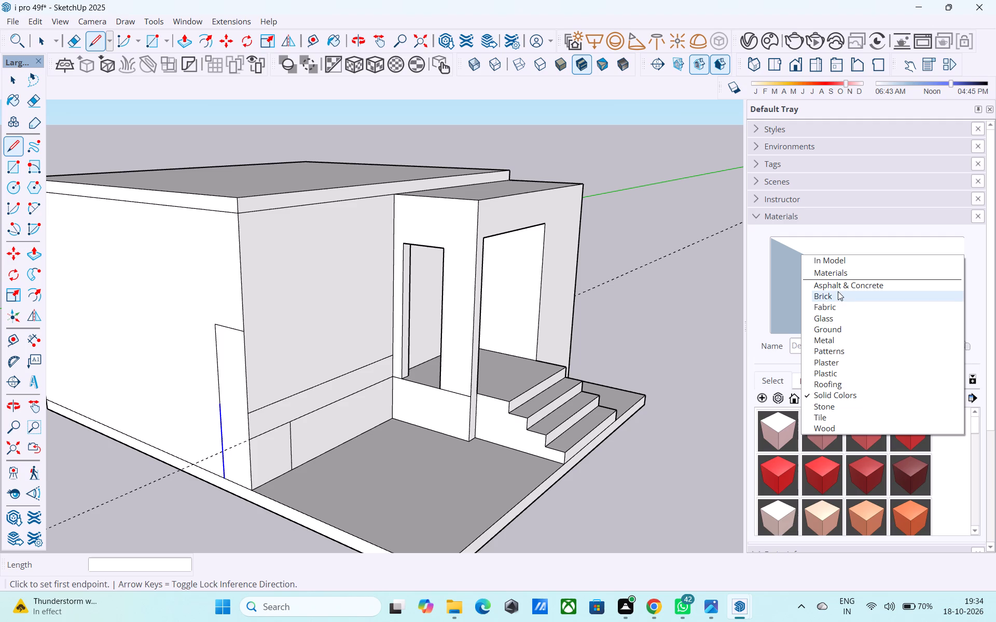
pyautogui.click(844, 304)
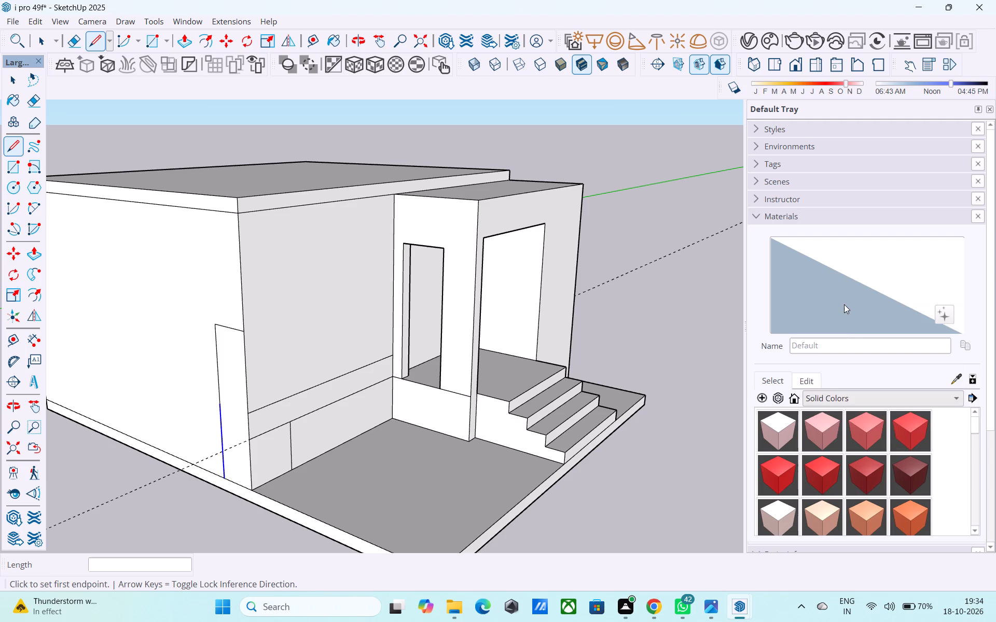
pyautogui.click(838, 402)
pyautogui.click(856, 483)
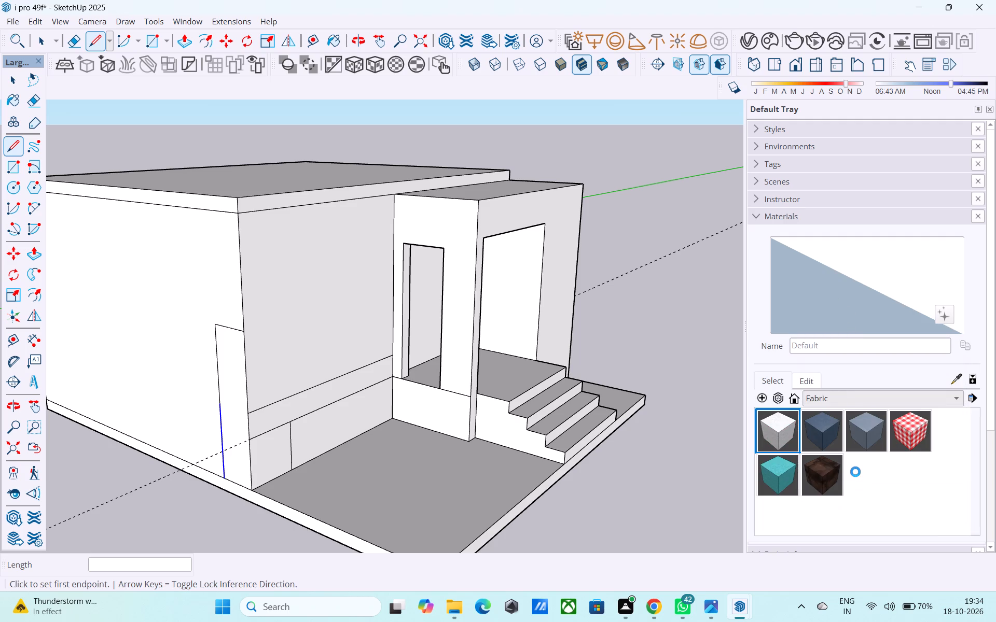
pyautogui.scroll(-3, 851, 470)
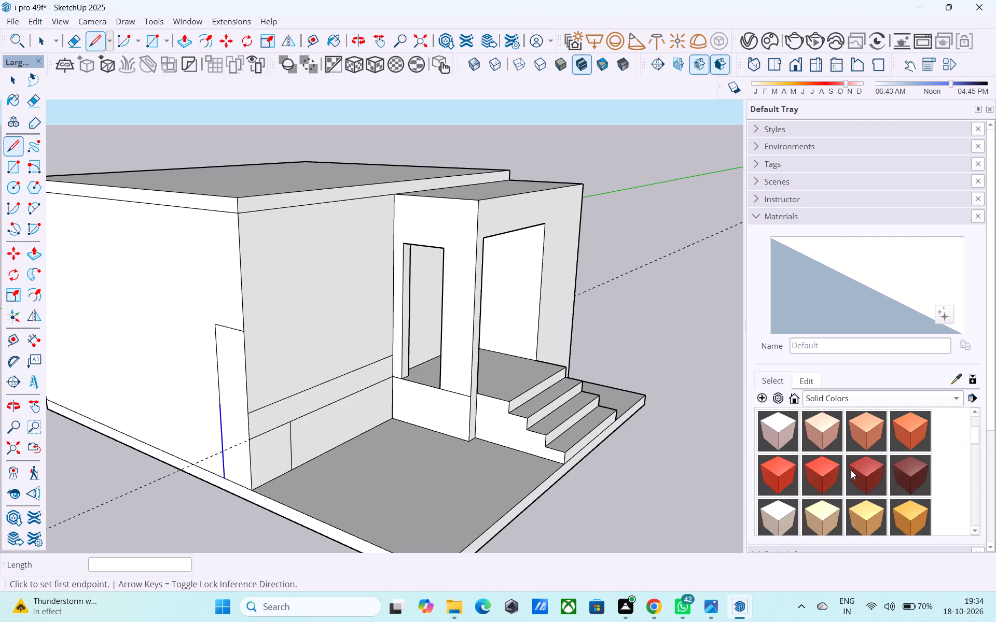
pyautogui.scroll(-10, 851, 470)
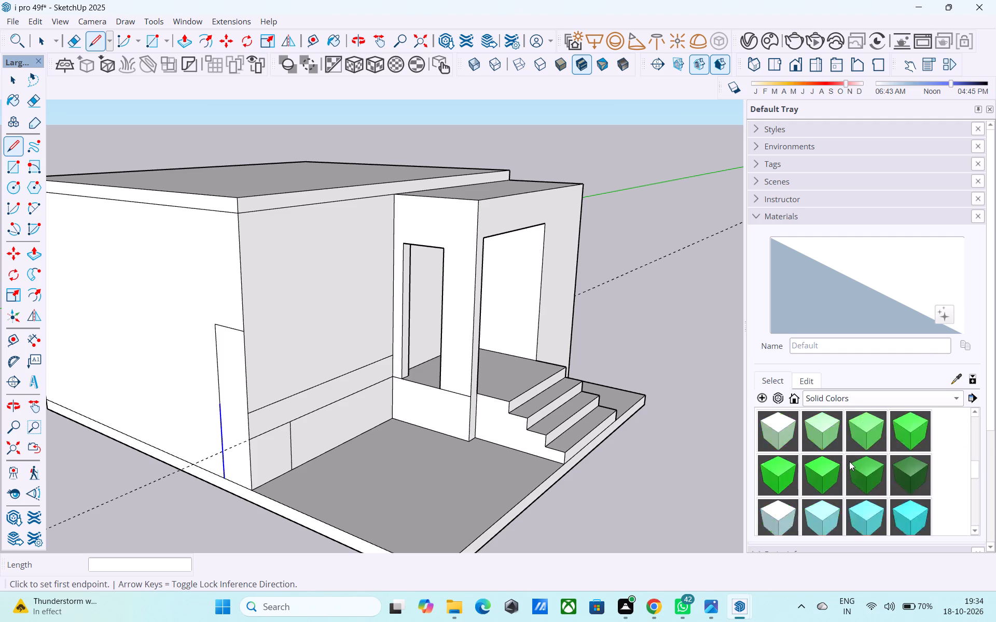
pyautogui.scroll(-10, 849, 461)
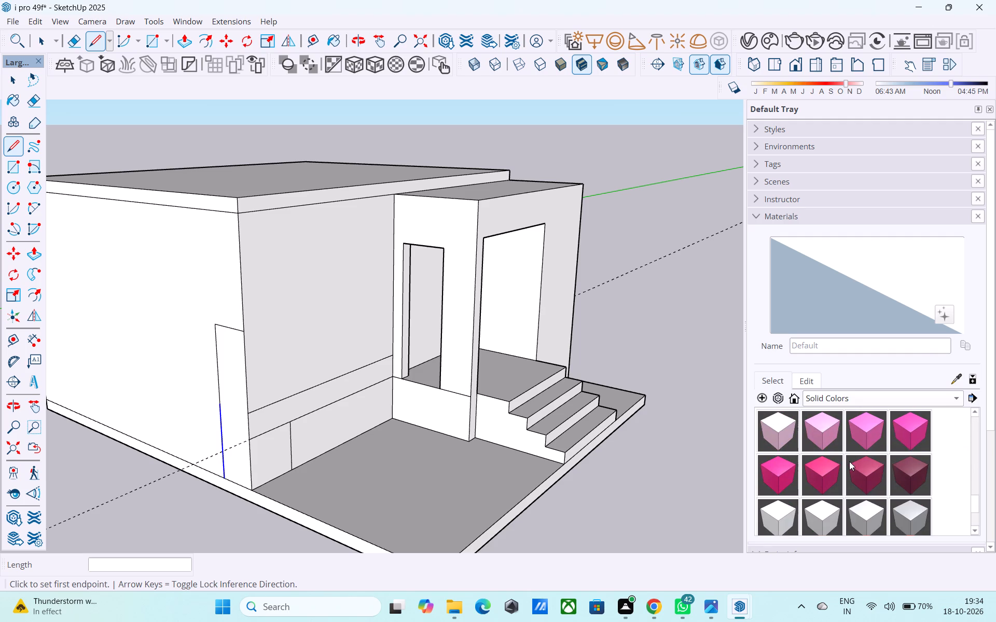
pyautogui.scroll(-3, 849, 459)
pyautogui.scroll(2, 849, 459)
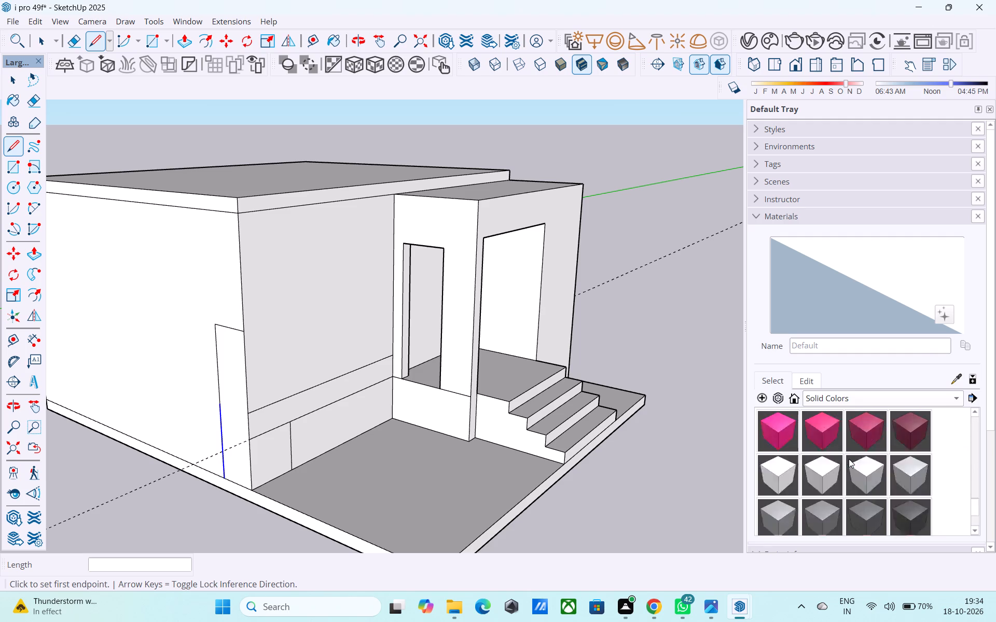
pyautogui.scroll(9, 849, 459)
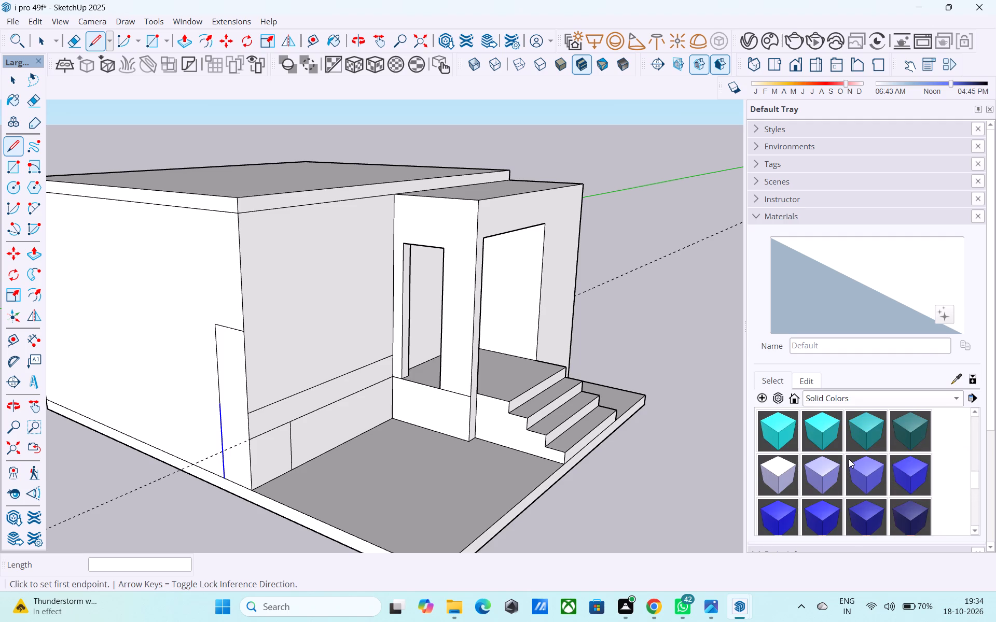
pyautogui.scroll(6, 848, 457)
pyautogui.scroll(3, 804, 426)
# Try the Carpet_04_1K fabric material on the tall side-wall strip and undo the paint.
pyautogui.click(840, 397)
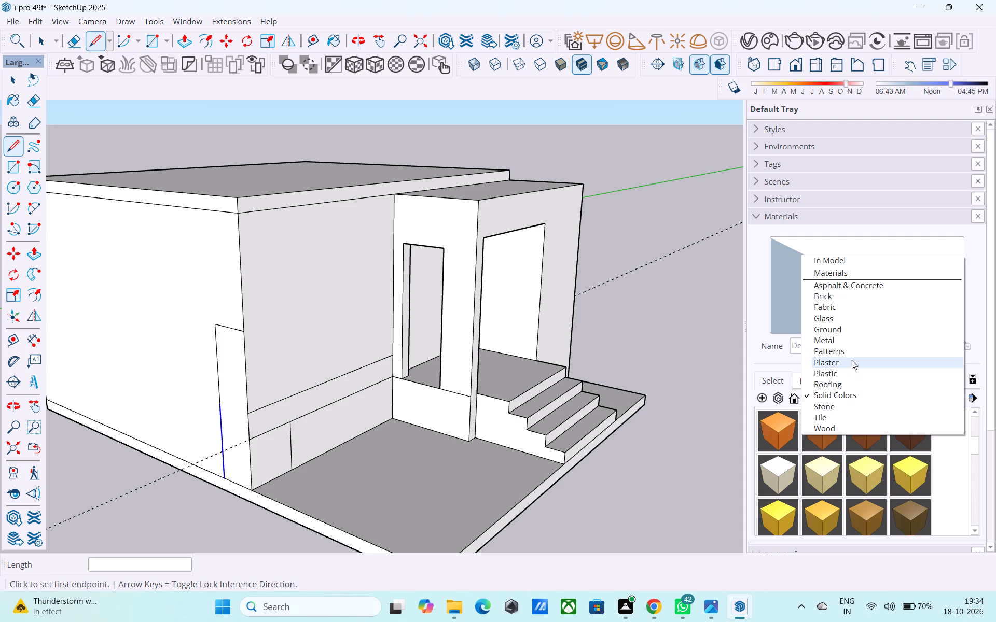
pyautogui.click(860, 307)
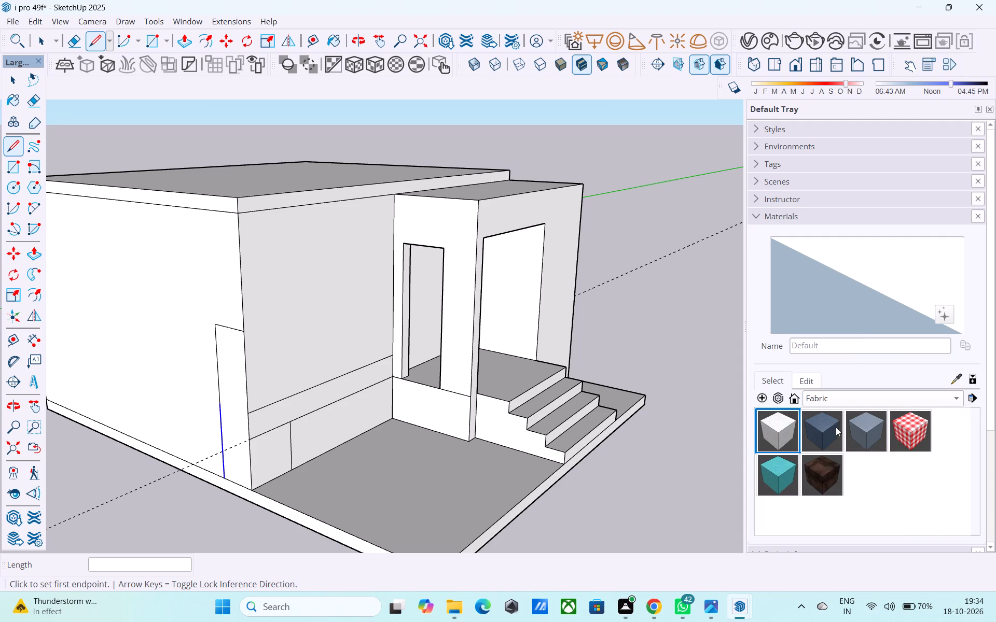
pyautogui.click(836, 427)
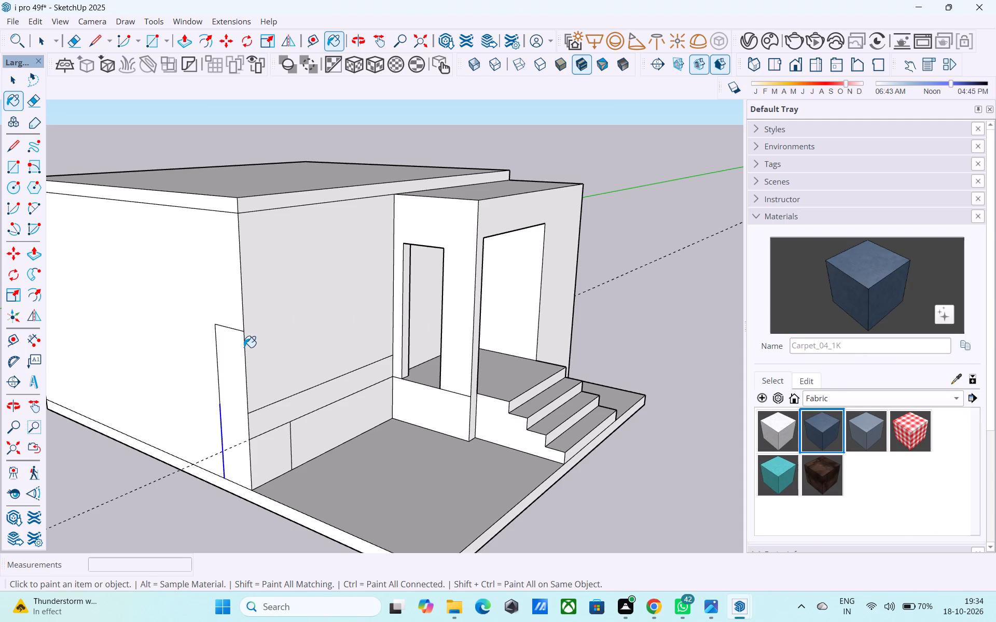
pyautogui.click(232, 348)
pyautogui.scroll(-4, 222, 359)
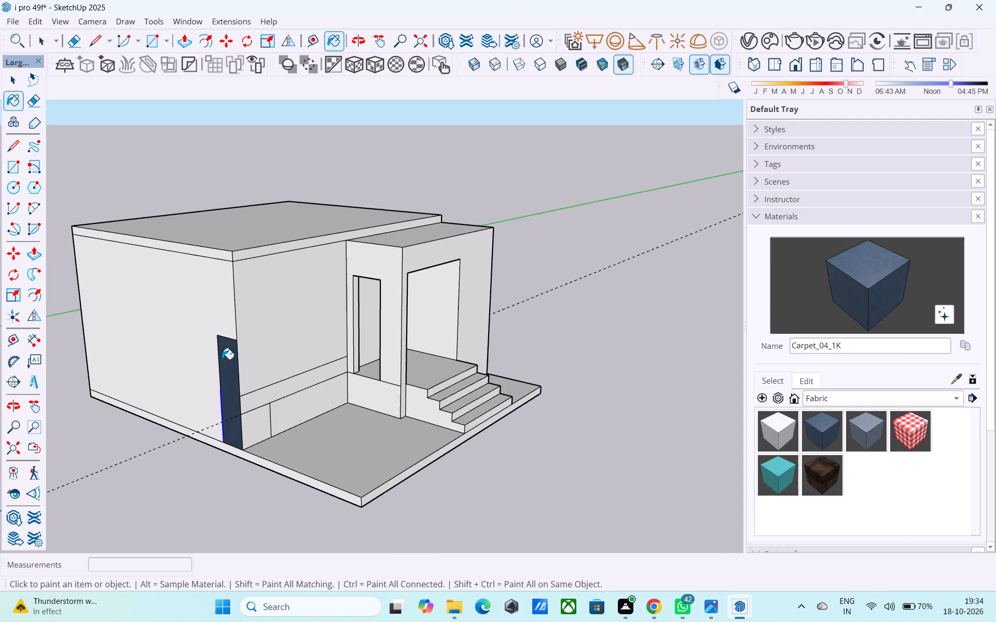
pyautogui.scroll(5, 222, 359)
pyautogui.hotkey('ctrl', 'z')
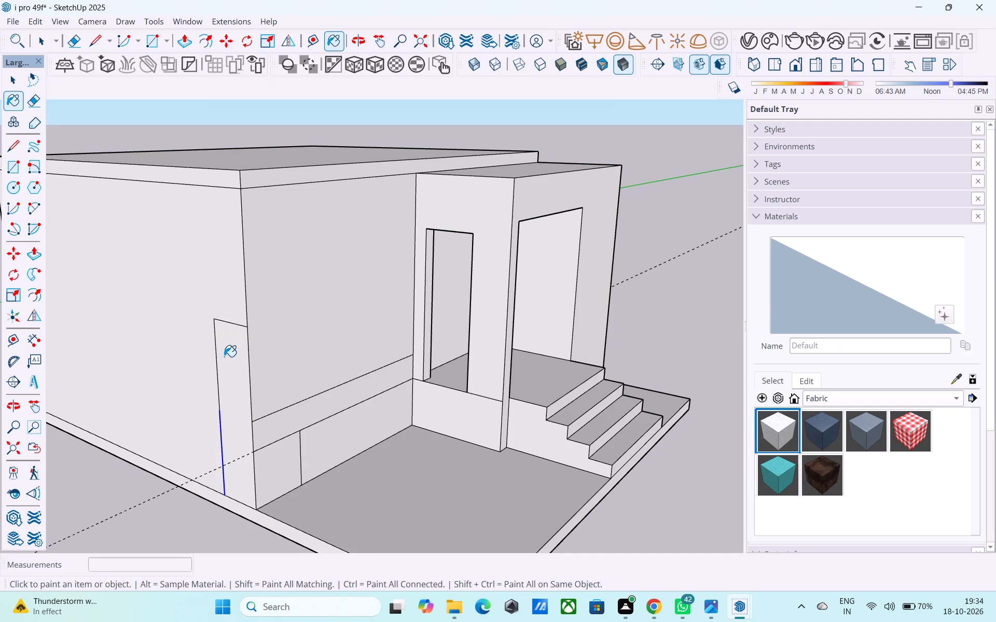
# Paint the tall strip on the side wall beside the room's corner with the Carpet_04_1K fabric material.
pyautogui.click(231, 358)
pyautogui.click(227, 349)
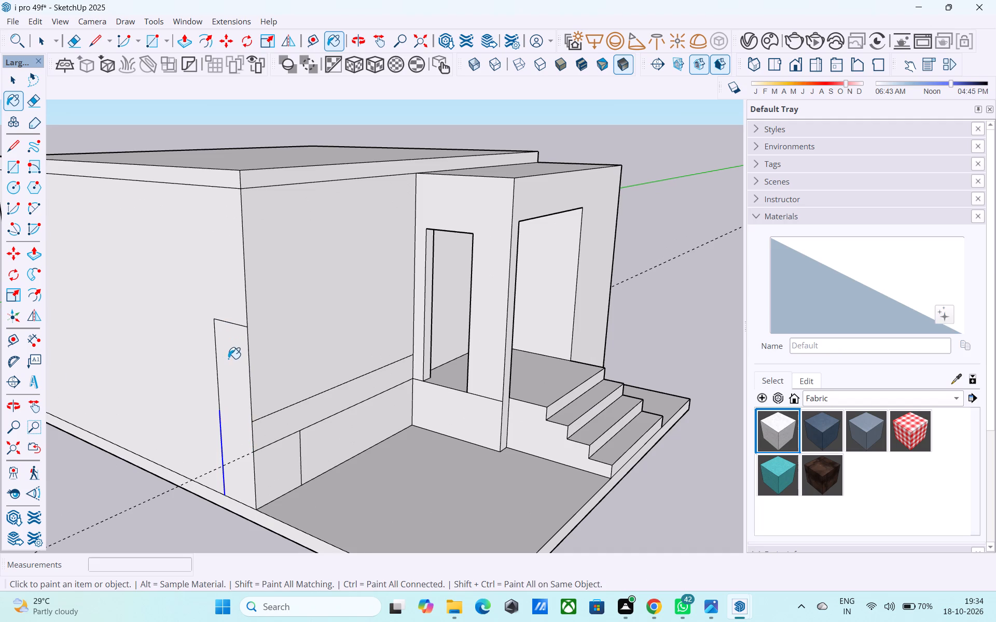
pyautogui.click(228, 359)
pyautogui.moveTo(513, 271); pyautogui.dragTo(678, 229, button='middle')
pyautogui.scroll(-3, 635, 255)
pyautogui.click(466, 308)
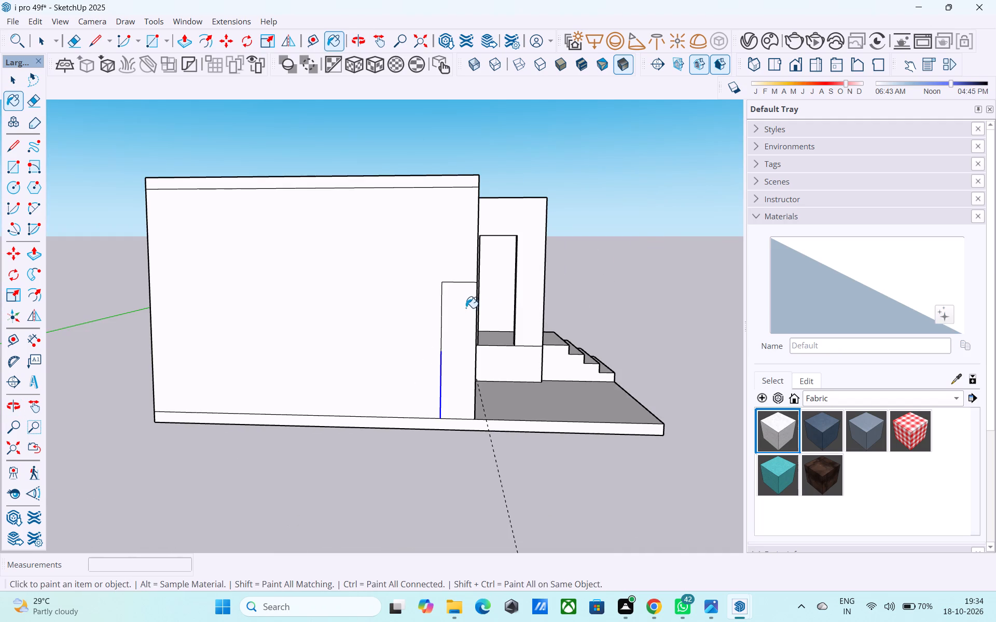
pyautogui.moveTo(435, 316); pyautogui.dragTo(235, 351, button='middle')
pyautogui.press('space')
pyautogui.click(310, 340)
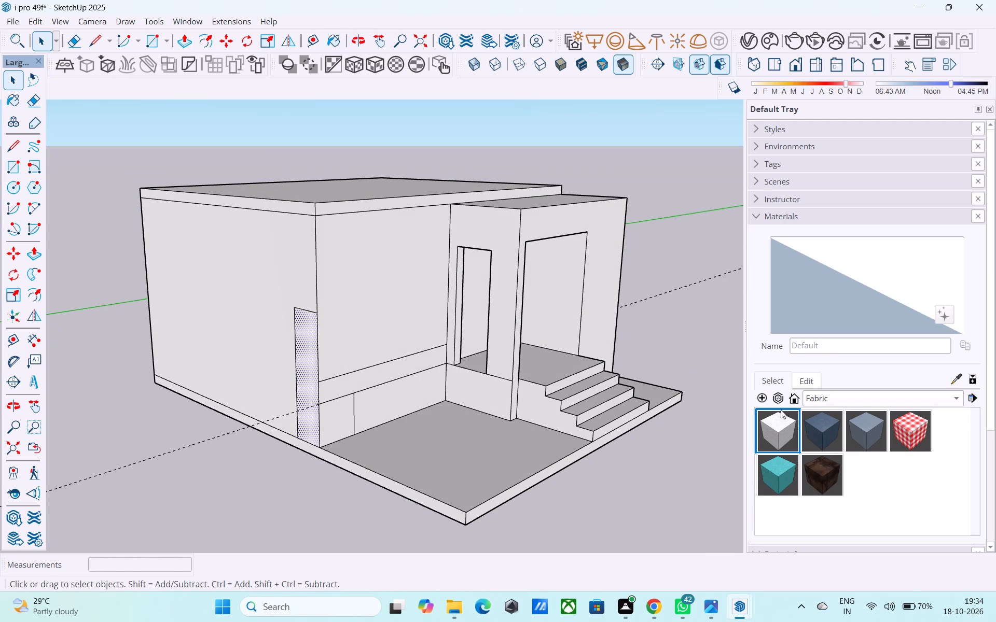
pyautogui.click(818, 423)
pyautogui.click(304, 317)
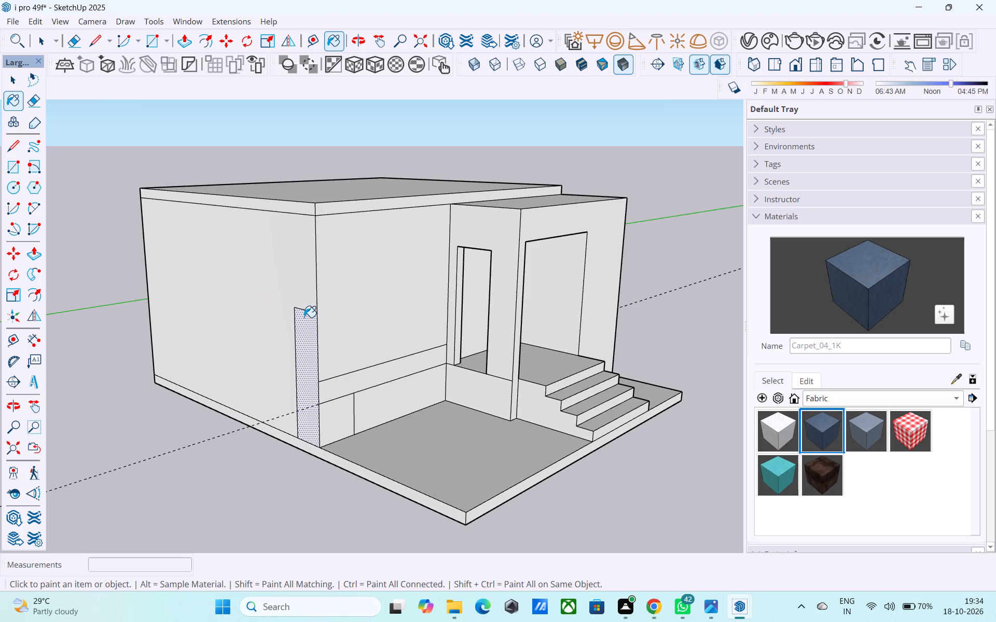
# Paint the small lower panel on the front wall beside the room's corner with the Carpet_04_1K material.
pyautogui.moveTo(368, 324); pyautogui.dragTo(340, 295, button='middle')
pyautogui.scroll(1, 328, 291)
pyautogui.scroll(-3, 323, 298)
pyautogui.scroll(5, 337, 362)
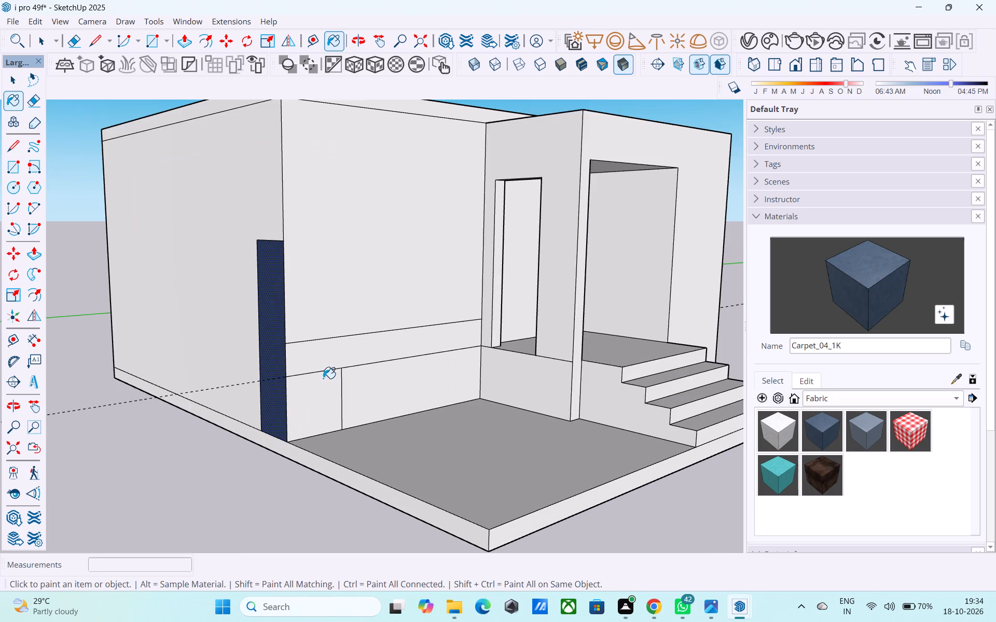
pyautogui.scroll(3, 319, 368)
pyautogui.click(310, 407)
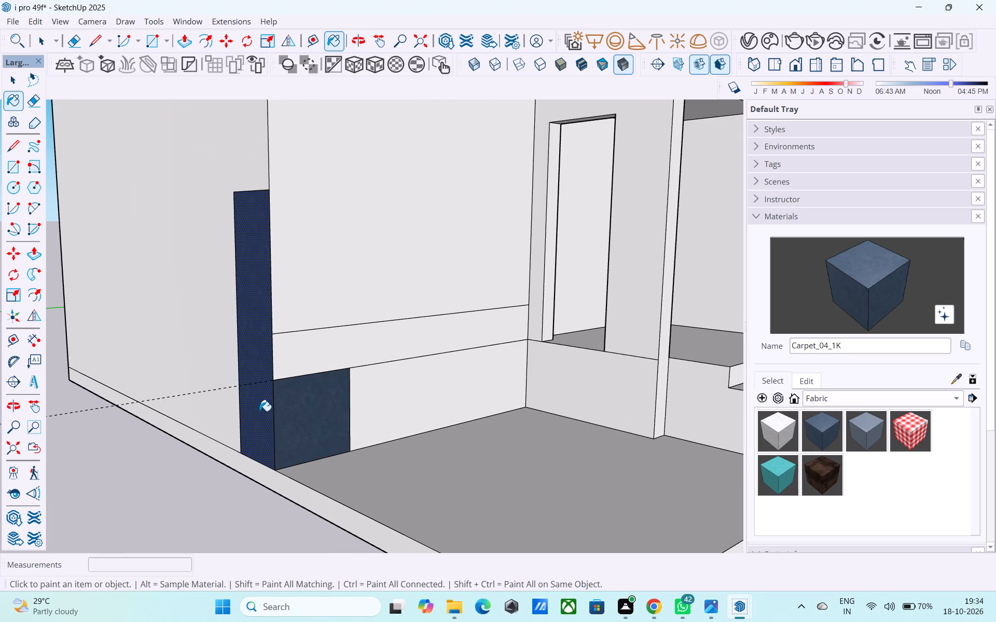
pyautogui.press('space')
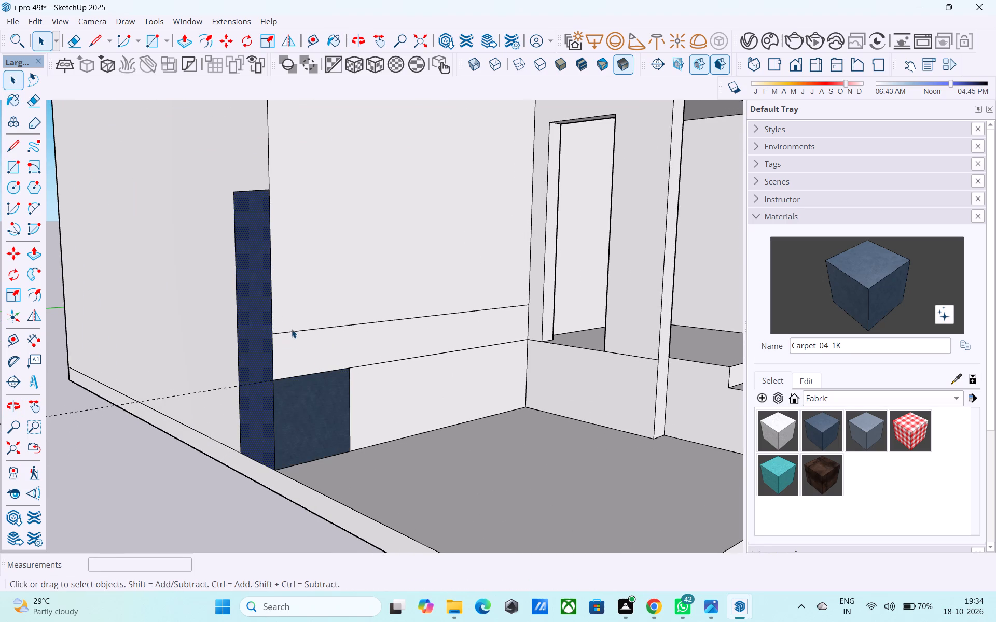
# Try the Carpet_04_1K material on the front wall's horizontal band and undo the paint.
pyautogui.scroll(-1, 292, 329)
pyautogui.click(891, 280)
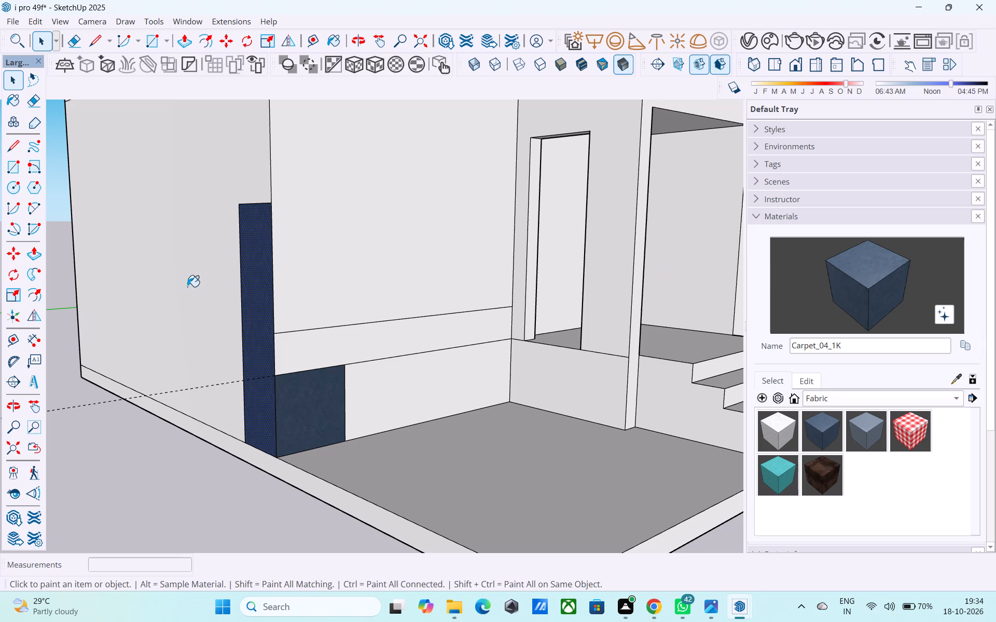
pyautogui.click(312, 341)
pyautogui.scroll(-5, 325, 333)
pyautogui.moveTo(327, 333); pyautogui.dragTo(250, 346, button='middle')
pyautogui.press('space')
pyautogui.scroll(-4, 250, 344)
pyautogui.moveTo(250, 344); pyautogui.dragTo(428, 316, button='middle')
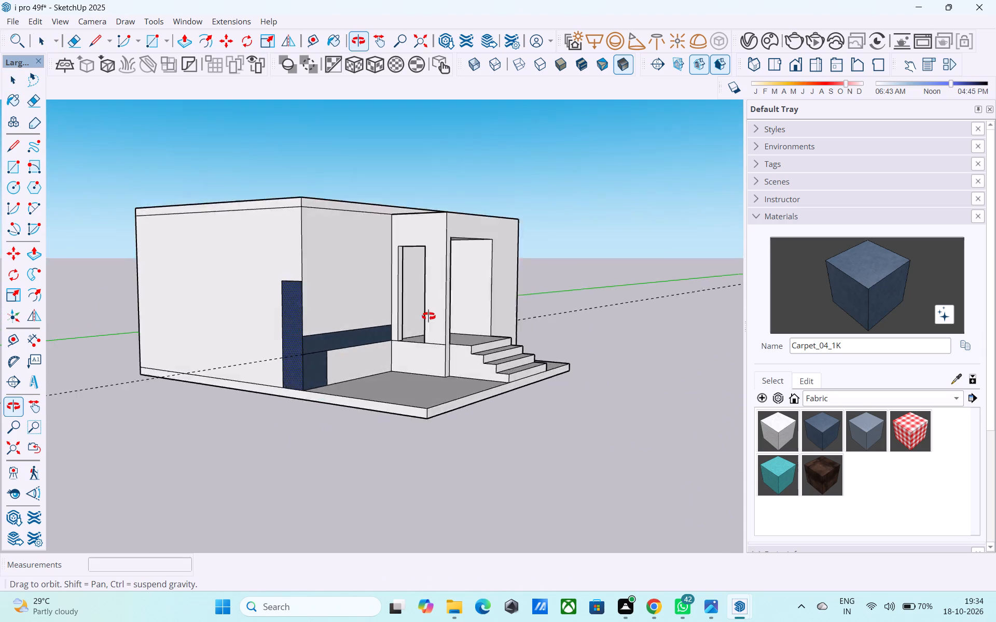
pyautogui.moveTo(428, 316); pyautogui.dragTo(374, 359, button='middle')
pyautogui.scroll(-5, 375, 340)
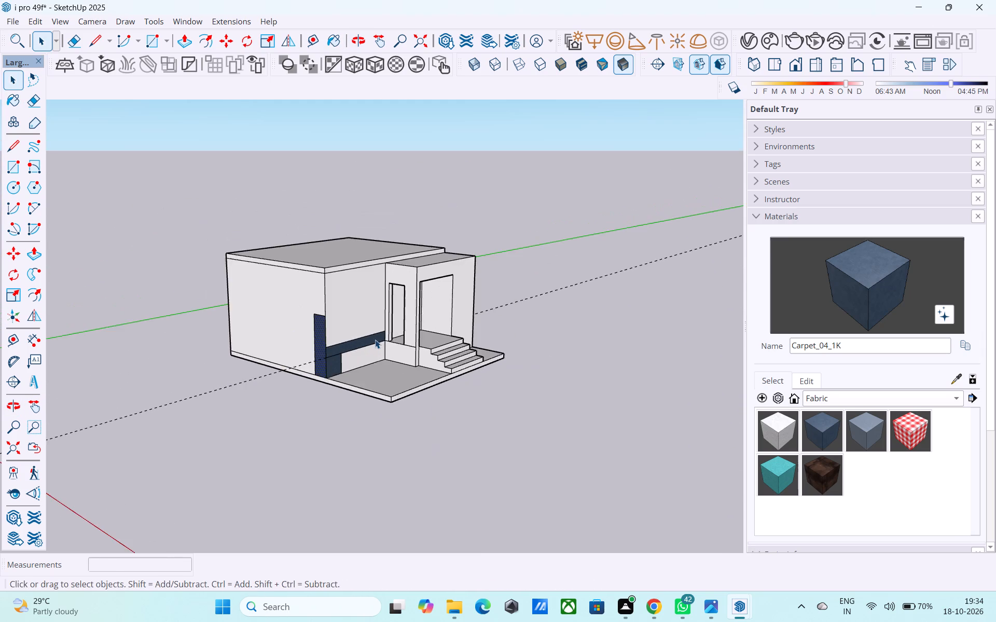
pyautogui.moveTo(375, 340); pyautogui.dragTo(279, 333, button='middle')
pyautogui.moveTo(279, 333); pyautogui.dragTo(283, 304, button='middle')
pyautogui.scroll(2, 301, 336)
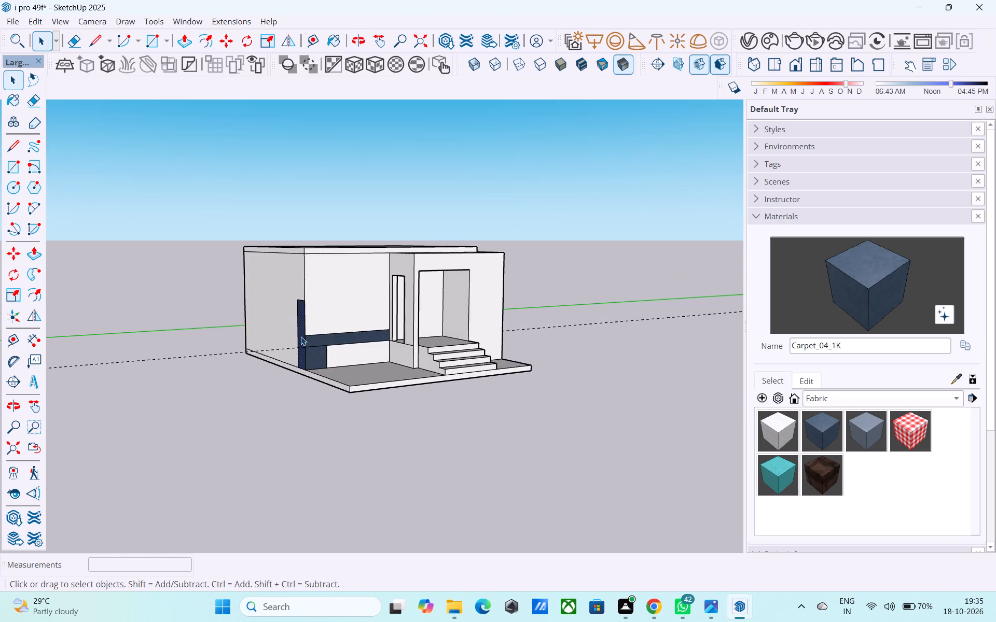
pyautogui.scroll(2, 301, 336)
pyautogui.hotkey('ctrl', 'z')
# Narrow the front wall's band by drawing an 8' 6" line along its mid-height and erasing its upper edge.
pyautogui.scroll(5, 330, 349)
pyautogui.press('l')
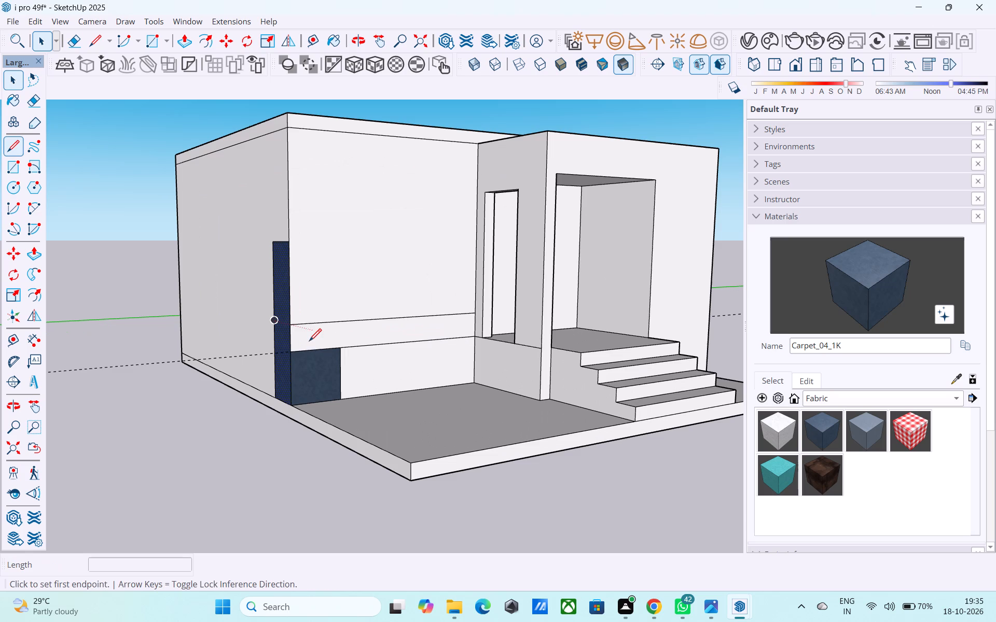
pyautogui.click(292, 337)
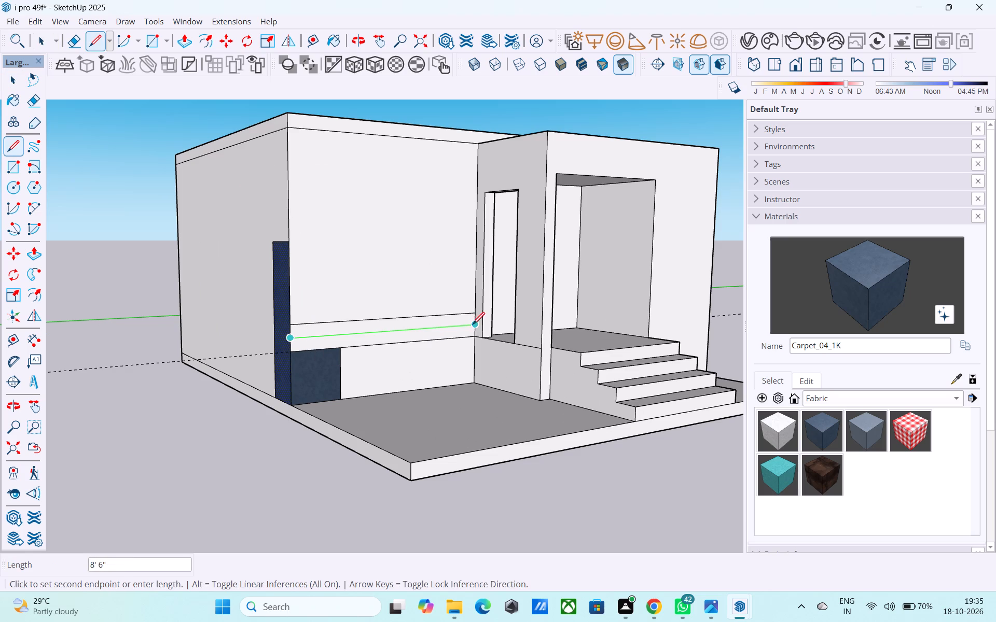
pyautogui.click(474, 325)
pyautogui.press('space')
pyautogui.press('e')
pyautogui.moveTo(411, 296); pyautogui.dragTo(417, 320)
# Paint the narrowed horizontal band on the front wall with the Carpet_04_1K material.
pyautogui.click(878, 285)
pyautogui.click(404, 340)
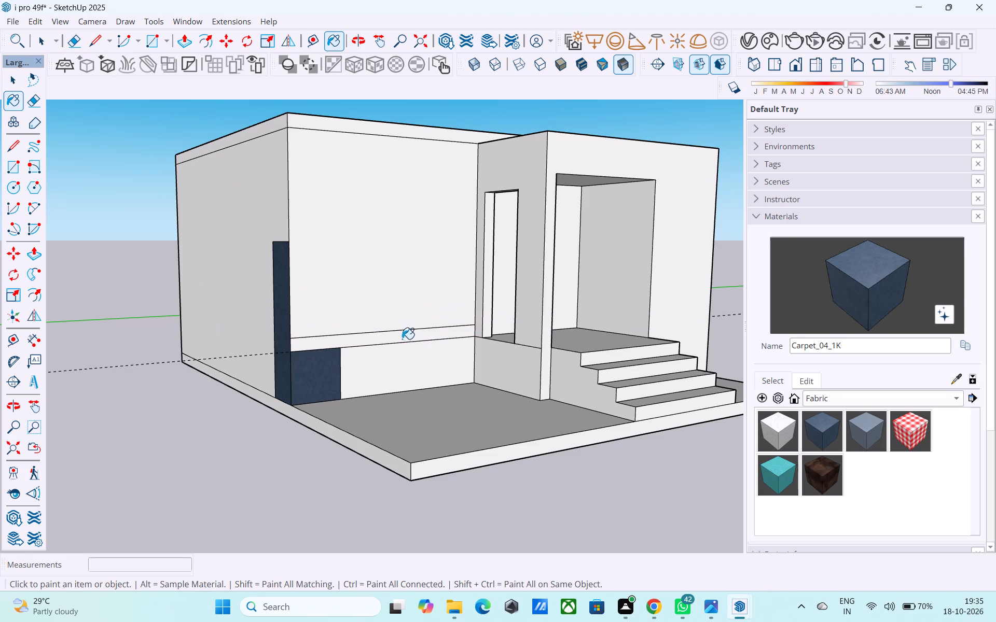
pyautogui.scroll(-5, 399, 337)
pyautogui.press('space')
# Erase the dashed guide line running along the lower edge of the painted band.
pyautogui.moveTo(397, 338); pyautogui.dragTo(323, 341, button='middle')
pyautogui.scroll(3, 323, 341)
pyautogui.press('e')
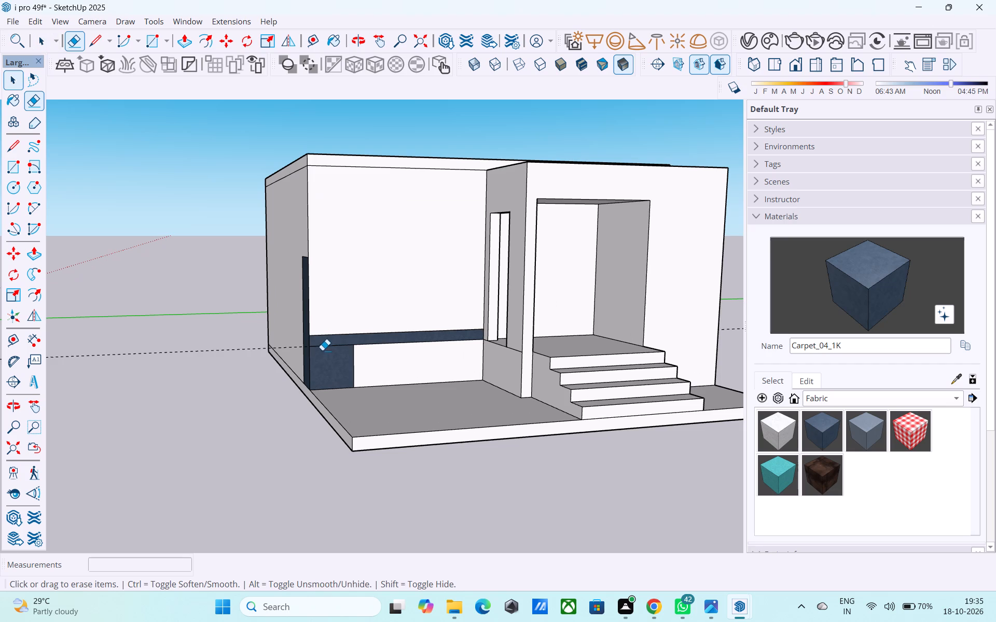
pyautogui.click(323, 348)
# Examine the painted wall areas, entrance and roof slab of the room from several angles.
pyautogui.moveTo(323, 344); pyautogui.dragTo(477, 340, button='middle')
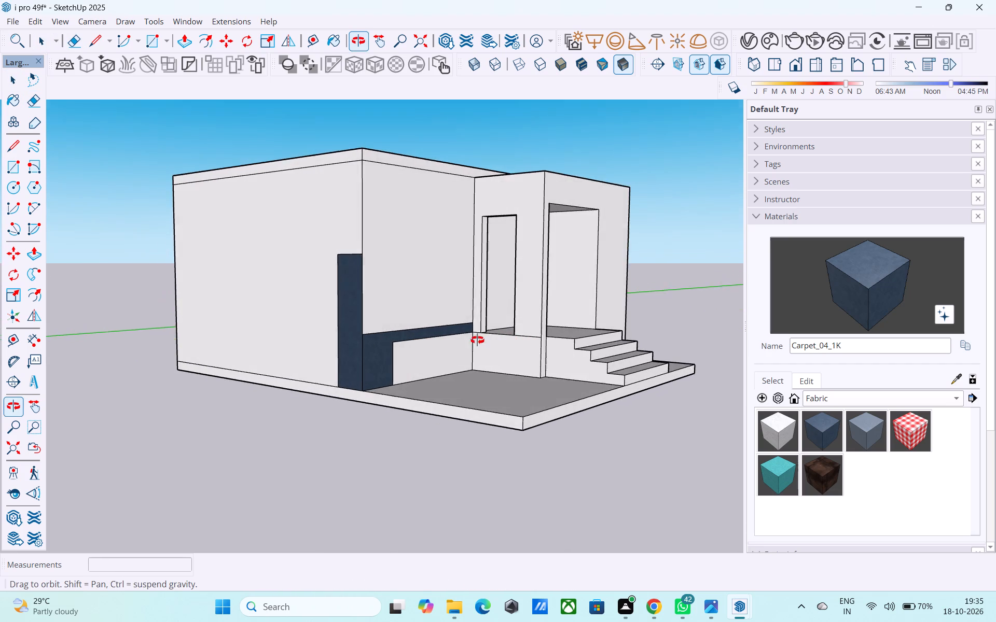
pyautogui.moveTo(477, 340); pyautogui.dragTo(475, 340, button='middle')
pyautogui.scroll(1, 423, 345)
pyautogui.scroll(-4, 228, 366)
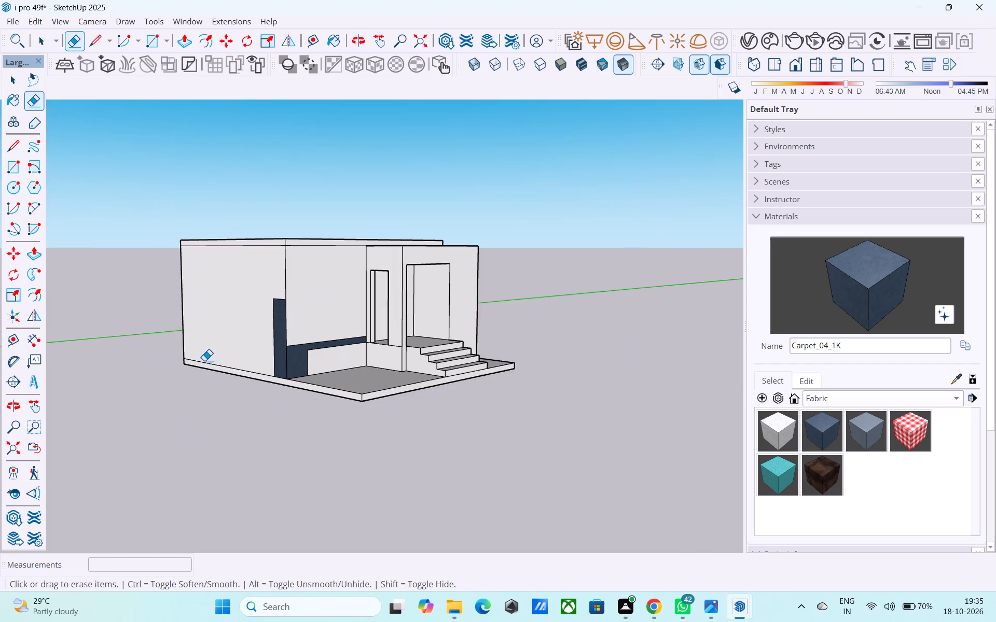
pyautogui.scroll(-5, 204, 361)
pyautogui.moveTo(247, 388); pyautogui.dragTo(89, 390, button='middle')
pyautogui.moveTo(319, 371); pyautogui.dragTo(296, 368, button='middle')
pyautogui.scroll(6, 319, 371)
pyautogui.scroll(-6, 211, 374)
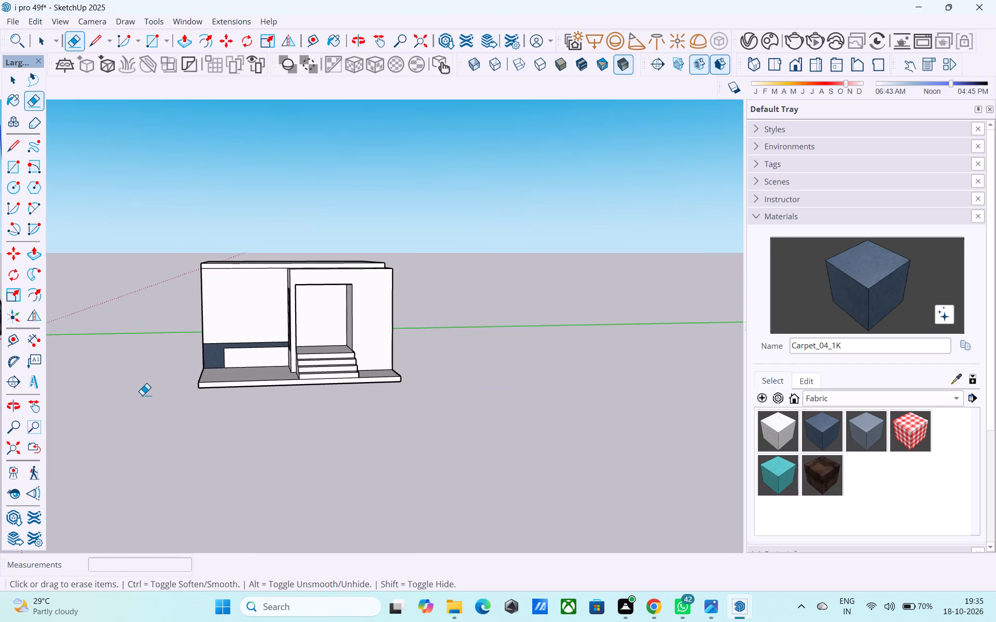
pyautogui.scroll(-2, 142, 395)
pyautogui.moveTo(142, 395); pyautogui.dragTo(201, 398, button='middle')
pyautogui.scroll(4, 323, 374)
pyautogui.press('space')
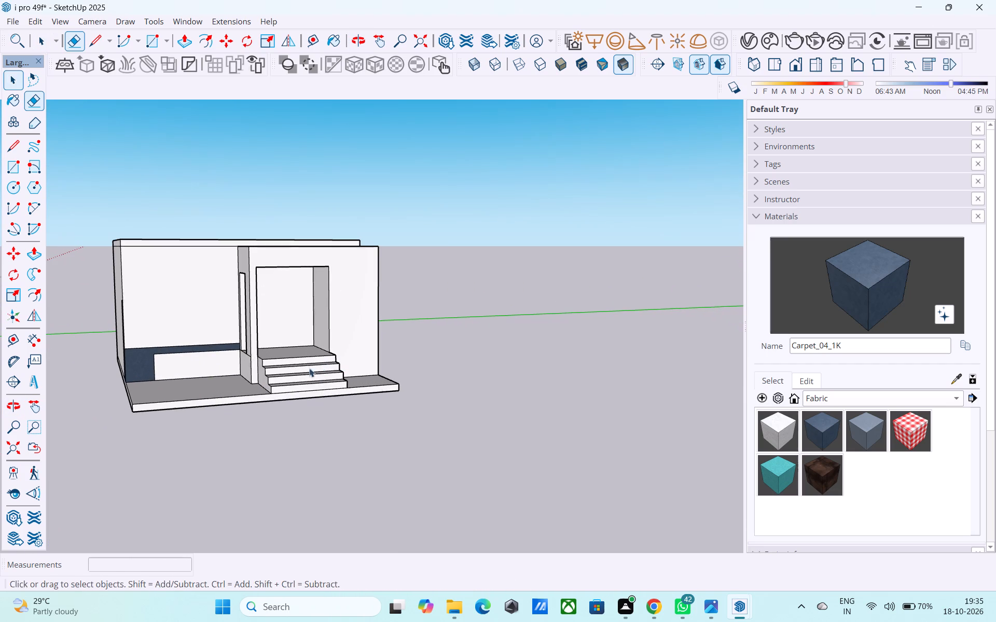
pyautogui.moveTo(293, 355); pyautogui.dragTo(417, 426, button='middle')
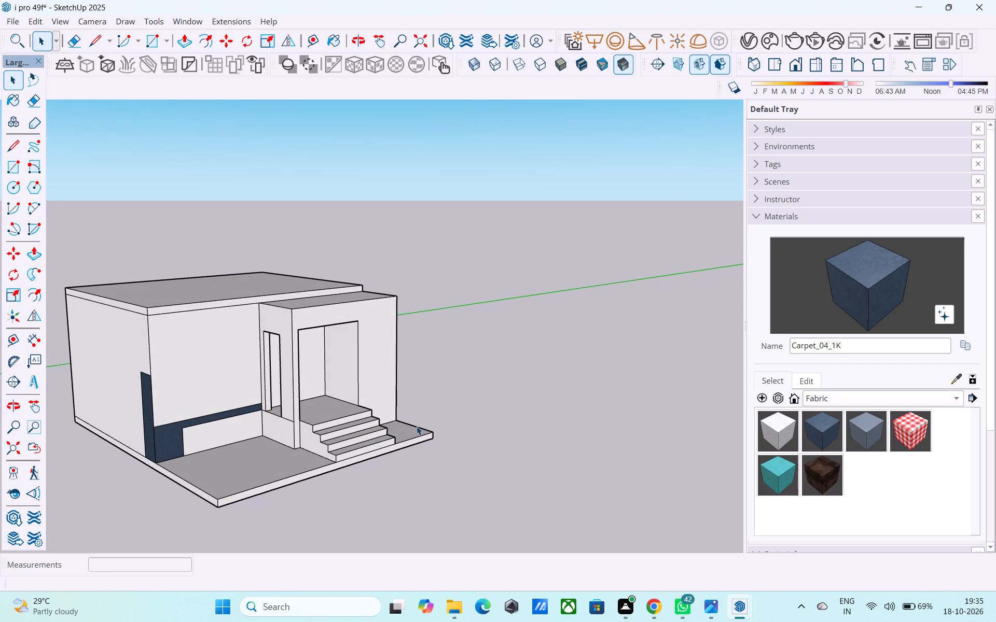
pyautogui.scroll(-2, 416, 424)
pyautogui.moveTo(411, 420); pyautogui.dragTo(380, 402, button='middle')
pyautogui.scroll(-3, 409, 380)
pyautogui.scroll(2, 256, 333)
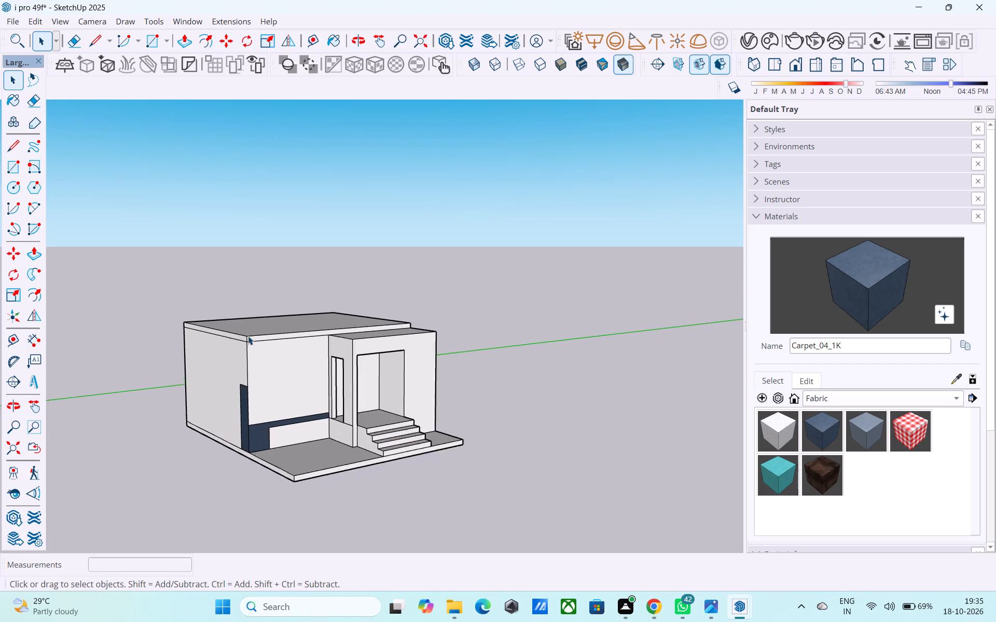
pyautogui.scroll(8, 248, 336)
pyautogui.moveTo(287, 359); pyautogui.dragTo(273, 432, button='middle')
pyautogui.scroll(-6, 302, 367)
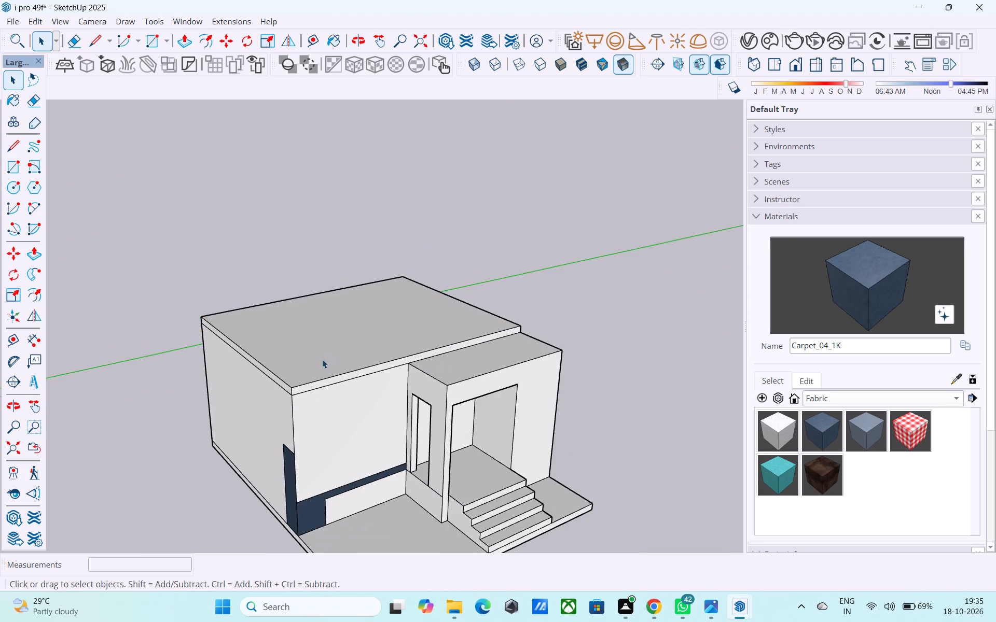
pyautogui.scroll(-2, 322, 359)
pyautogui.moveTo(322, 359); pyautogui.dragTo(279, 306, button='middle')
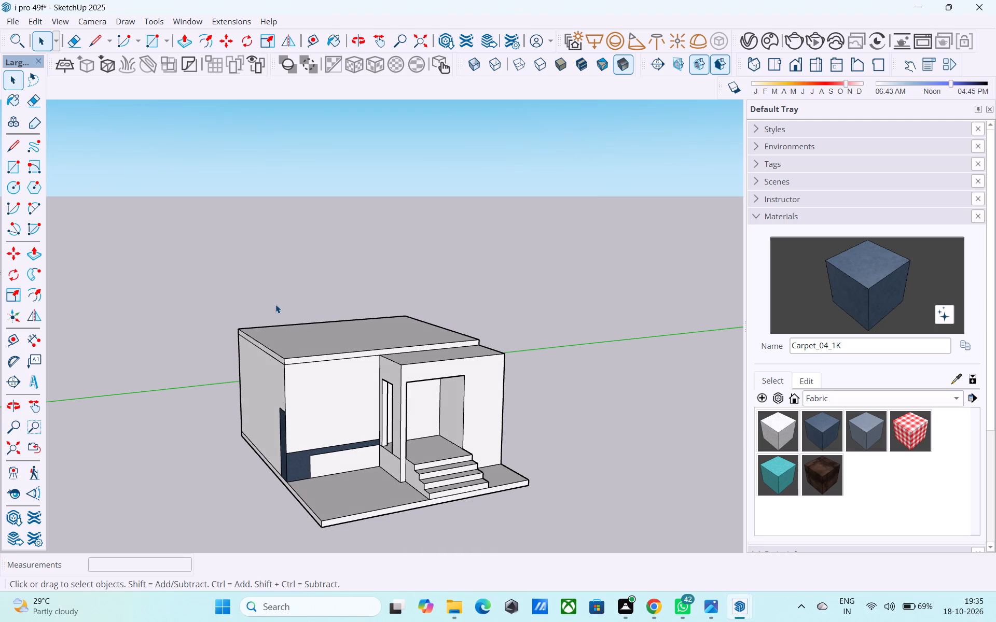
pyautogui.scroll(-2, 275, 304)
pyautogui.moveTo(275, 304); pyautogui.dragTo(251, 438, button='middle')
pyautogui.scroll(3, 313, 369)
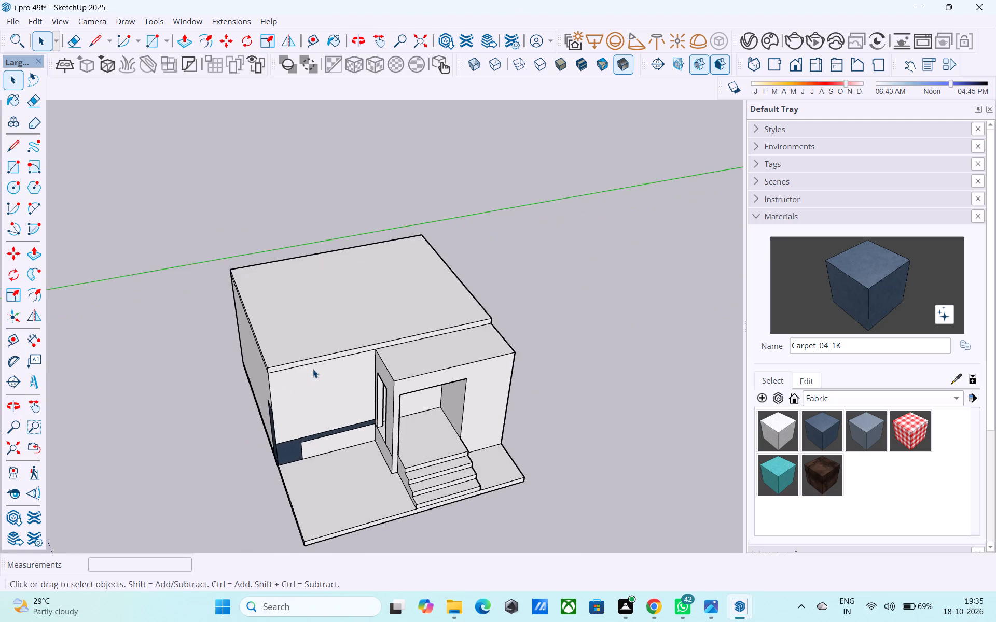
pyautogui.scroll(8, 313, 369)
pyautogui.click(313, 355)
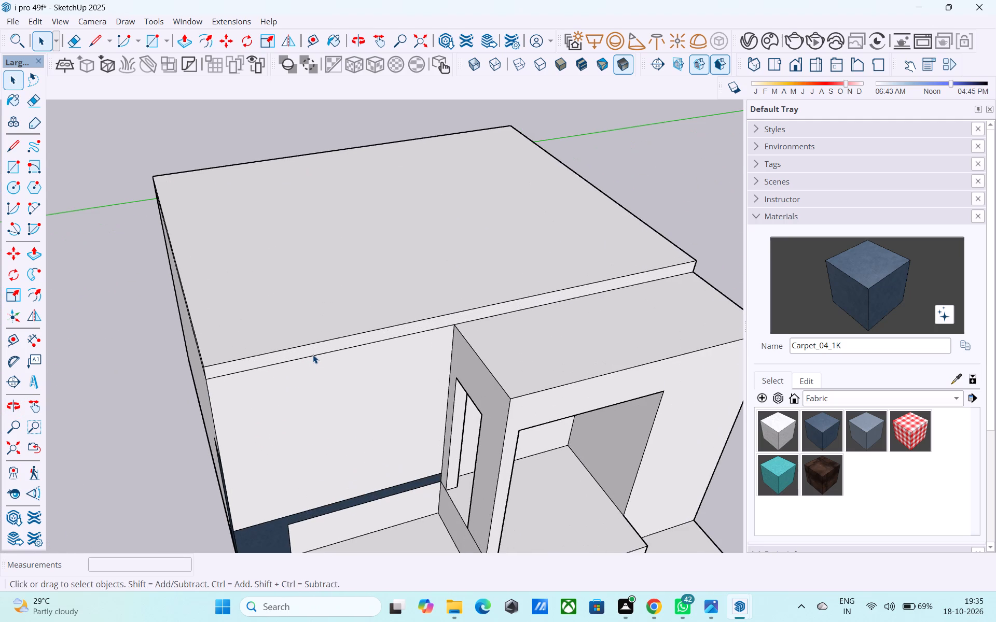
pyautogui.click(312, 351)
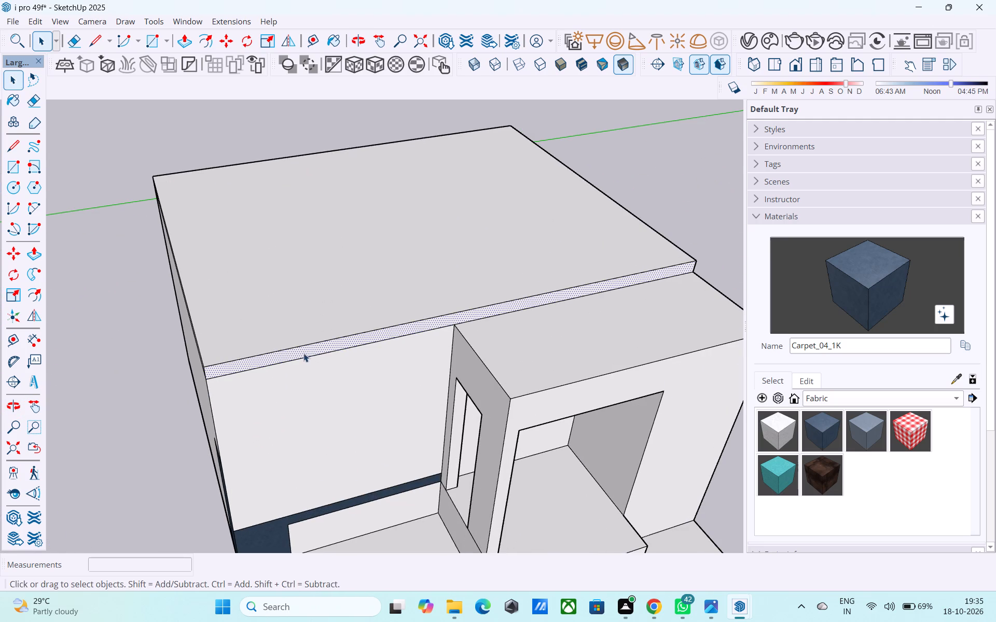
# Draw lines from the entrance opening's upper corner beside the wide pier: 1' 6" up, 4' across the surround's top, and 6" up the roof slab.
pyautogui.moveTo(293, 336); pyautogui.dragTo(266, 317, button='middle')
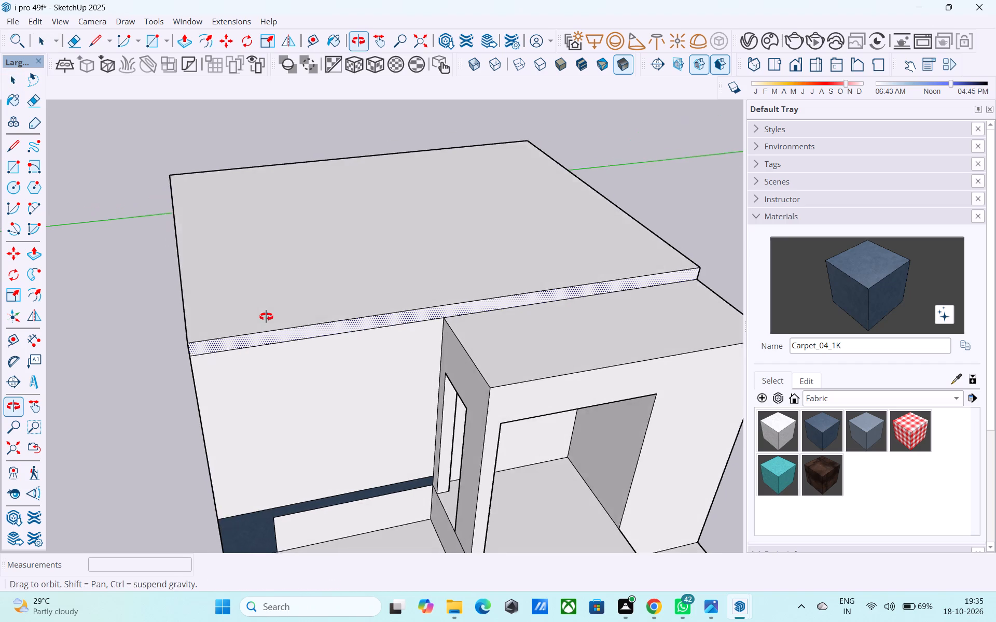
pyautogui.moveTo(266, 317); pyautogui.dragTo(254, 305, button='middle')
pyautogui.scroll(-4, 257, 302)
pyautogui.moveTo(490, 365); pyautogui.dragTo(419, 292, button='middle')
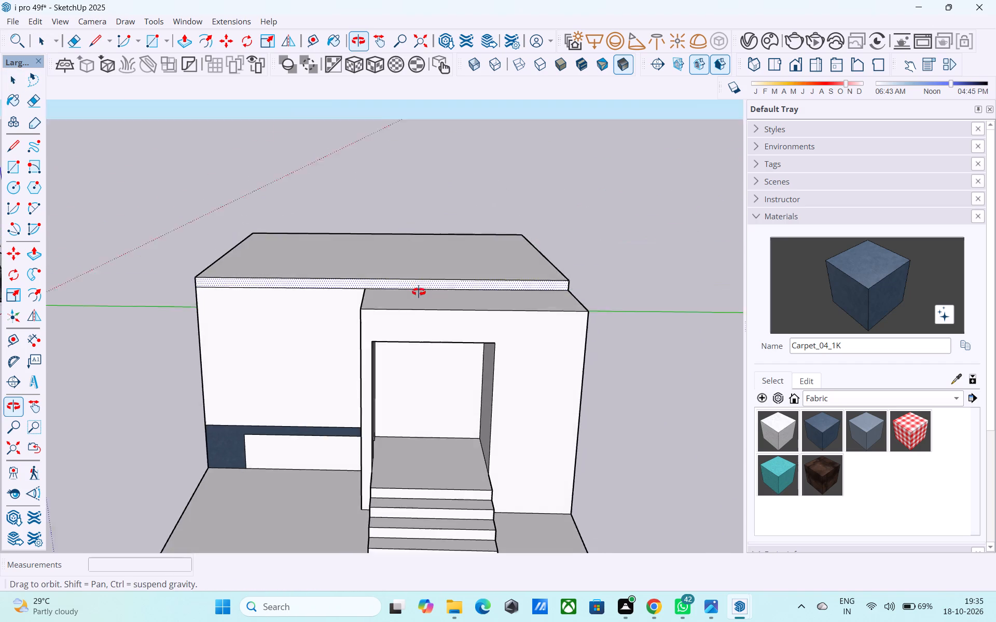
pyautogui.moveTo(419, 292); pyautogui.dragTo(396, 334, button='middle')
pyautogui.scroll(2, 477, 371)
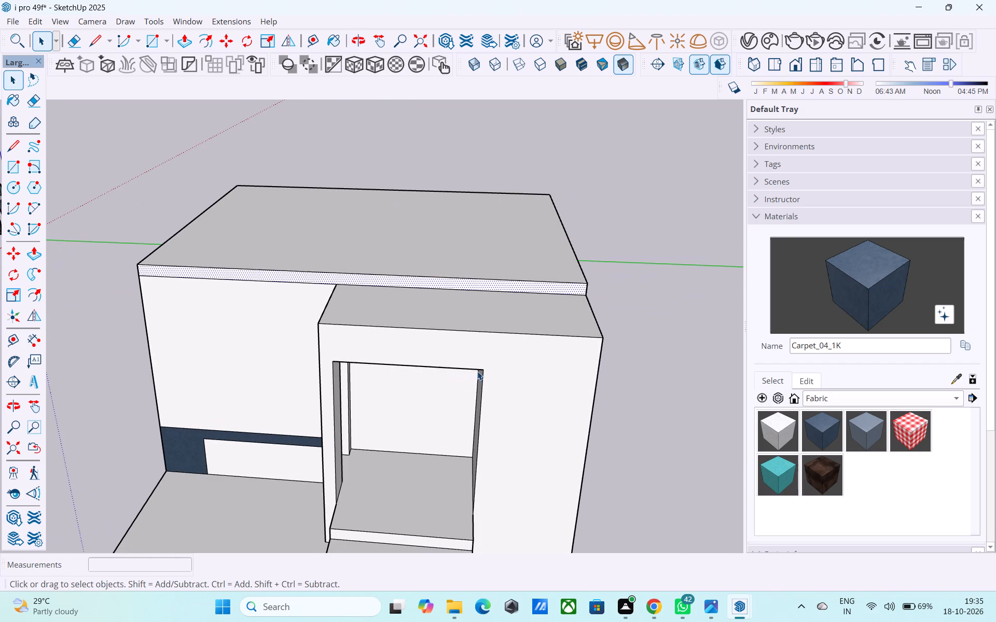
pyautogui.press('l')
pyautogui.moveTo(482, 370); pyautogui.dragTo(476, 366)
pyautogui.click(490, 333)
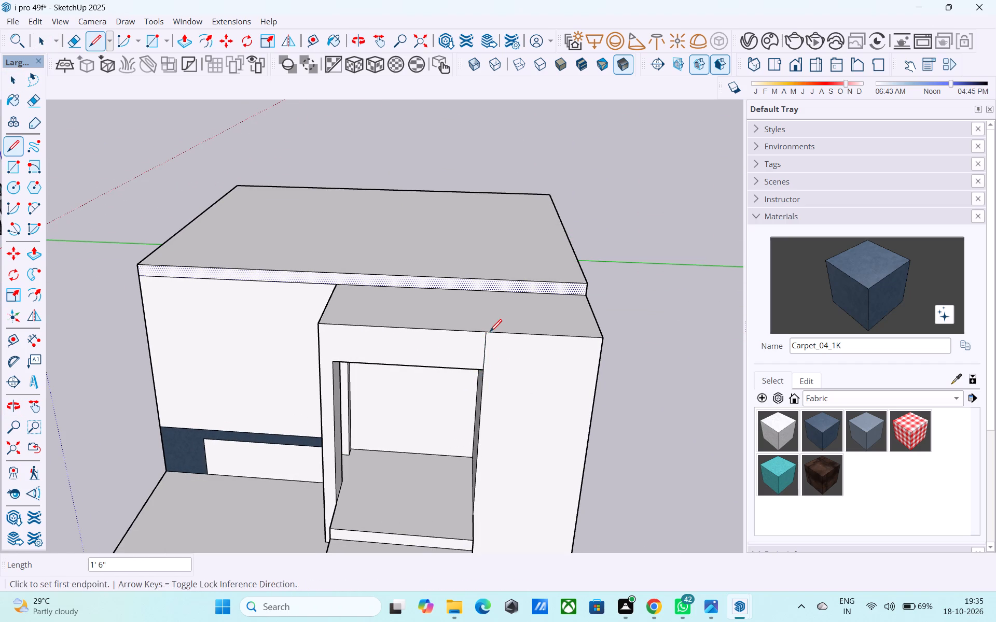
pyautogui.click(489, 331)
pyautogui.click(490, 291)
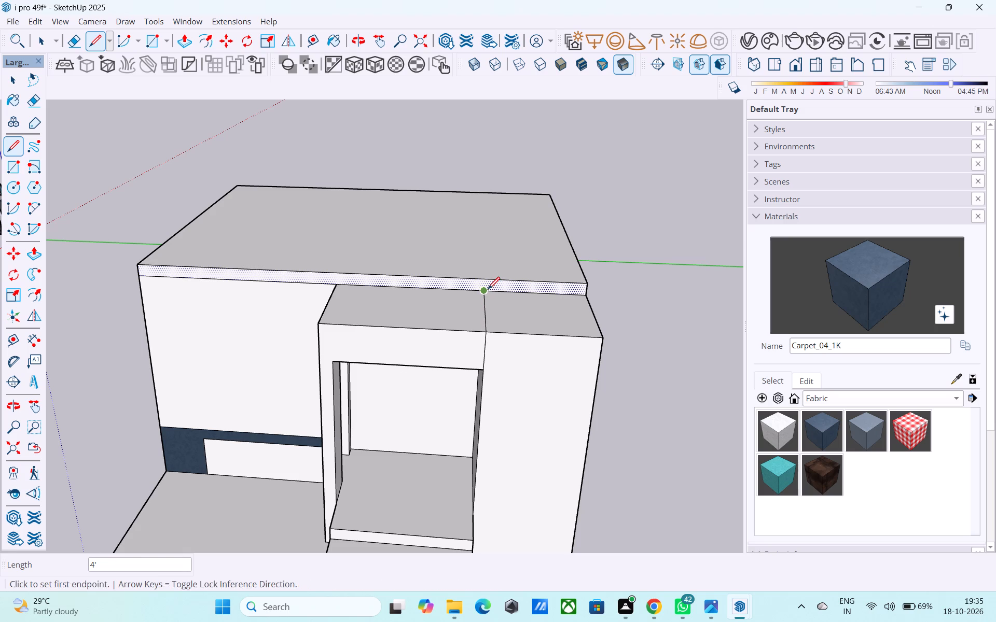
pyautogui.click(487, 289)
pyautogui.click(487, 277)
pyautogui.press('space')
# Push/Pull the divided top face above the wide entrance pier 10' upward to form a tower.
pyautogui.click(514, 326)
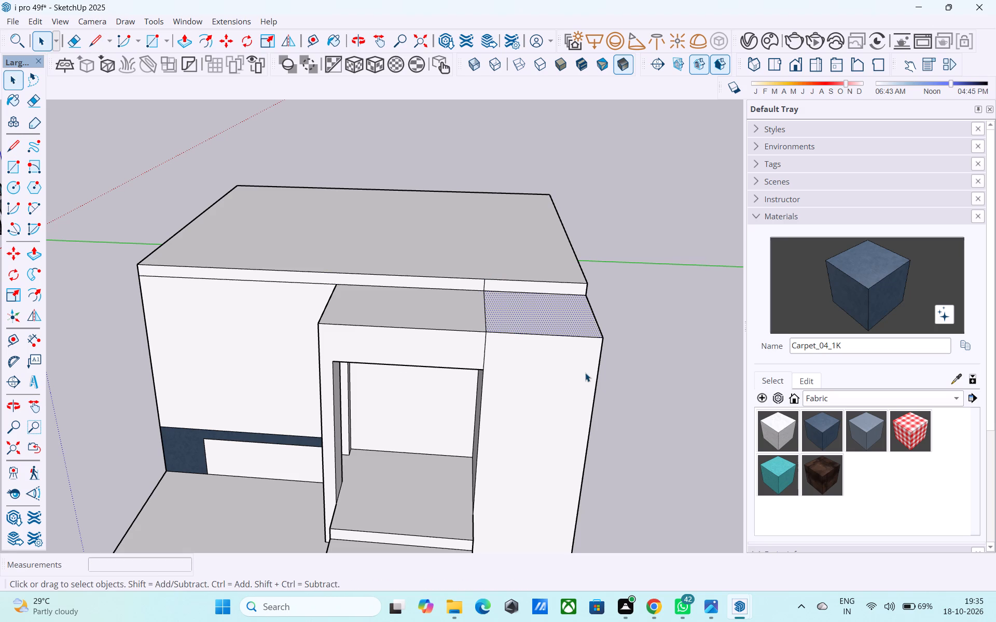
pyautogui.press('p')
pyautogui.click(547, 316)
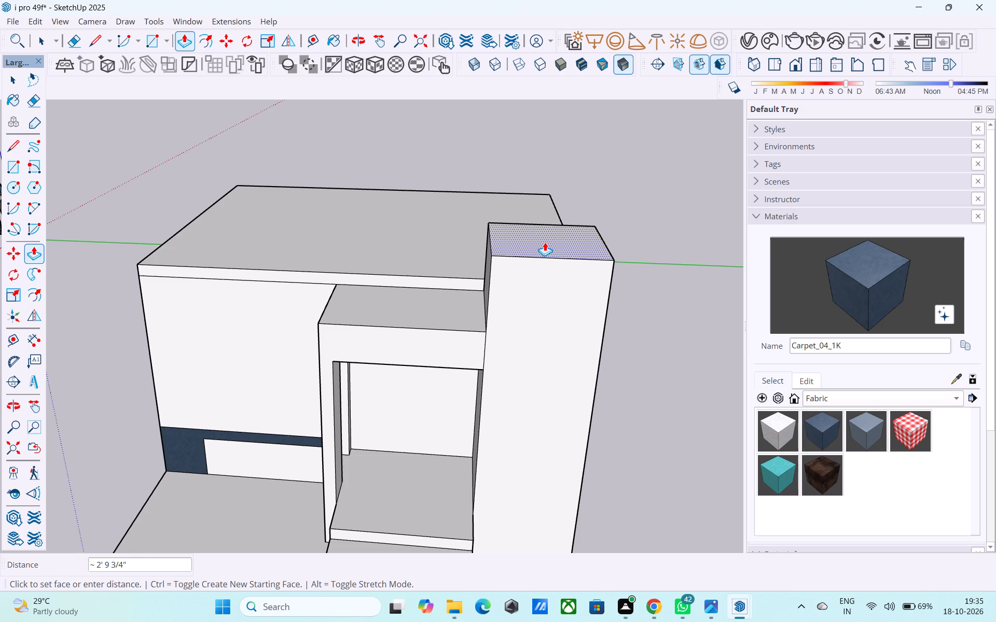
pyautogui.write("10'")
pyautogui.press('Return')
# Examine the raised tower together with the roof slab and entrance from several angles.
pyautogui.scroll(-7, 543, 243)
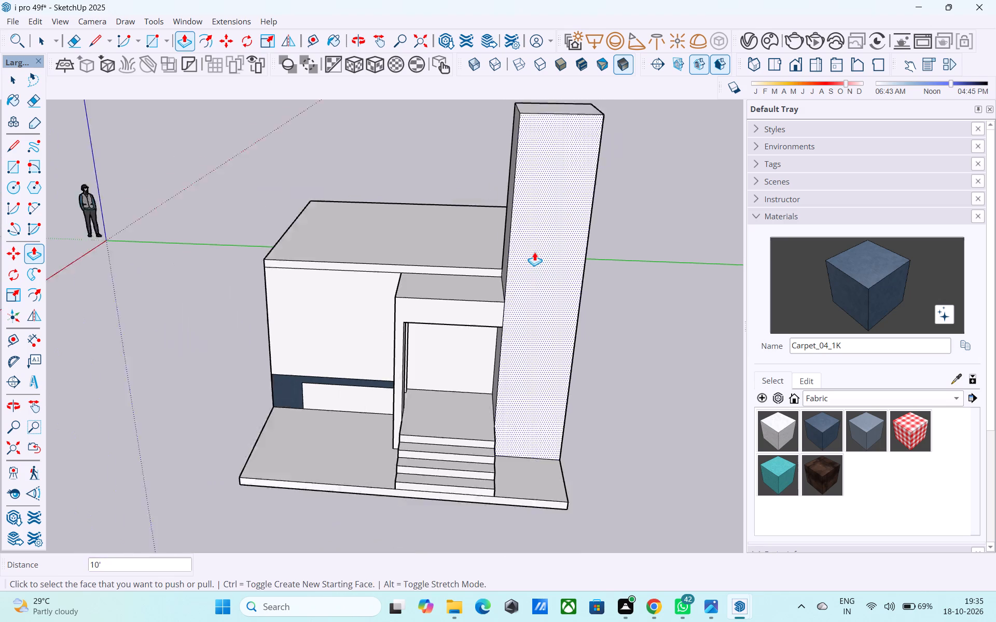
pyautogui.scroll(-1, 520, 258)
pyautogui.moveTo(520, 258); pyautogui.dragTo(591, 228, button='middle')
pyautogui.scroll(1, 431, 239)
pyautogui.scroll(-1, 430, 239)
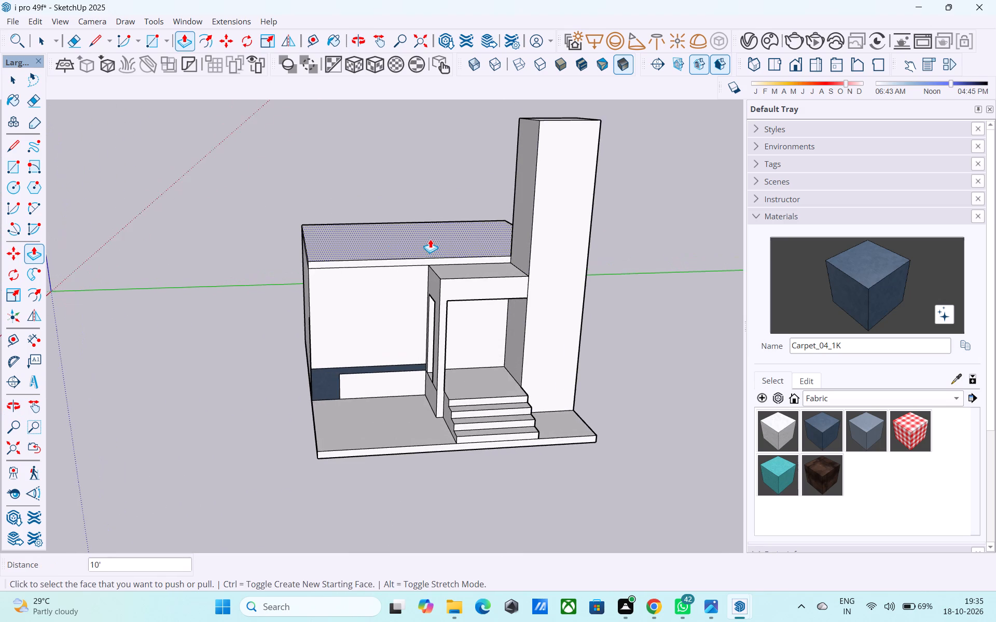
pyautogui.moveTo(411, 264); pyautogui.dragTo(486, 329, button='middle')
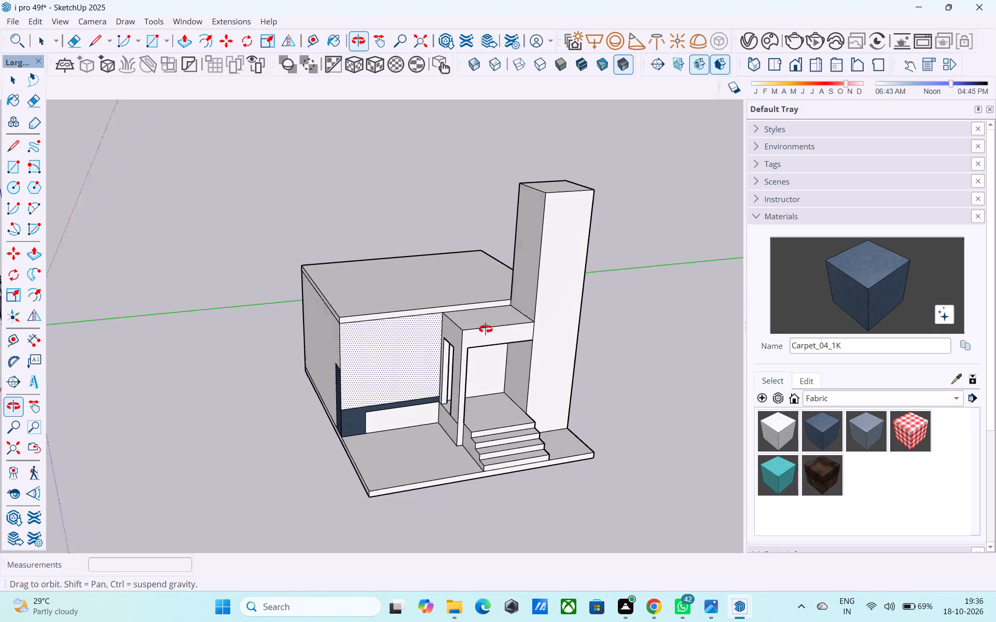
pyautogui.moveTo(486, 329); pyautogui.dragTo(507, 321, button='middle')
pyautogui.scroll(3, 382, 318)
pyautogui.press('space')
pyautogui.scroll(5, 369, 314)
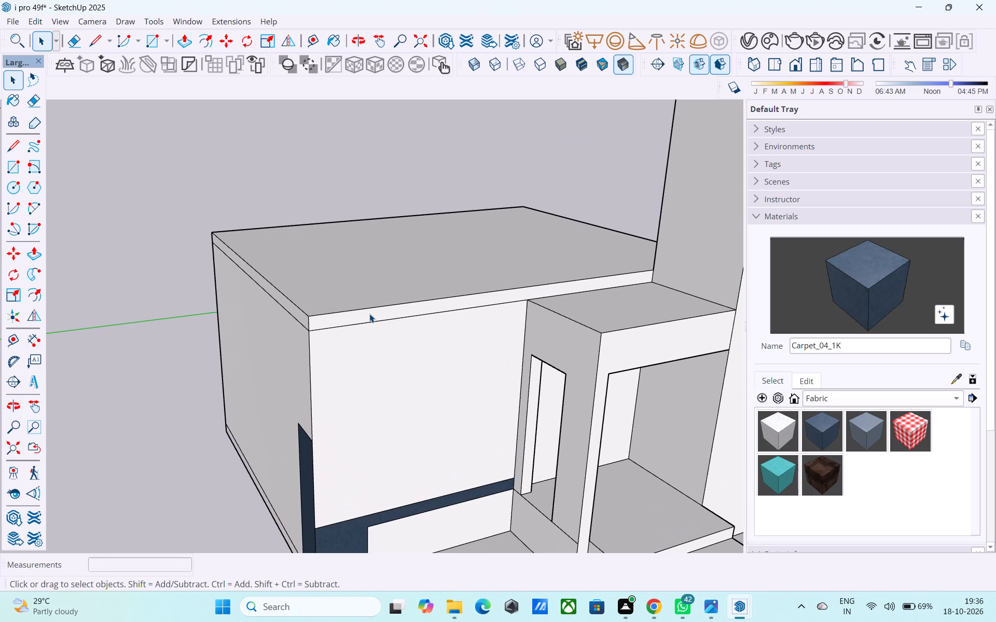
# Push/Pull the roof slab's front edge face 4' outward over the entrance surround to form an overhang.
pyautogui.click(372, 314)
pyautogui.press('p')
pyautogui.click(372, 315)
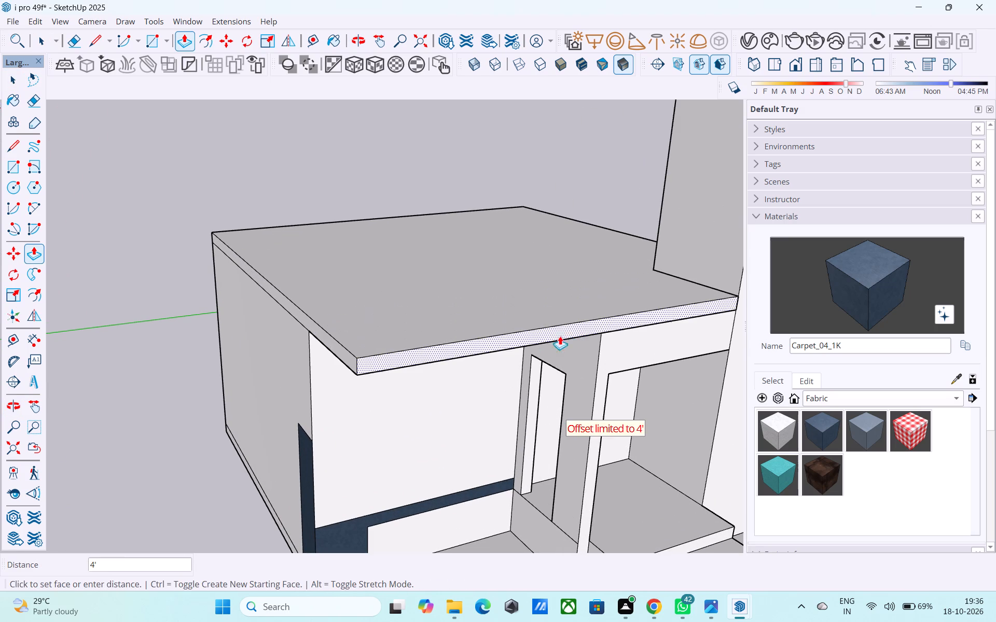
pyautogui.click(602, 323)
# Draw a 6" line up the slab's side at the wall corner and continue it about 15' 8" across the roof to the tower's corner.
pyautogui.moveTo(601, 322); pyautogui.dragTo(451, 320, button='middle')
pyautogui.scroll(-1, 436, 306)
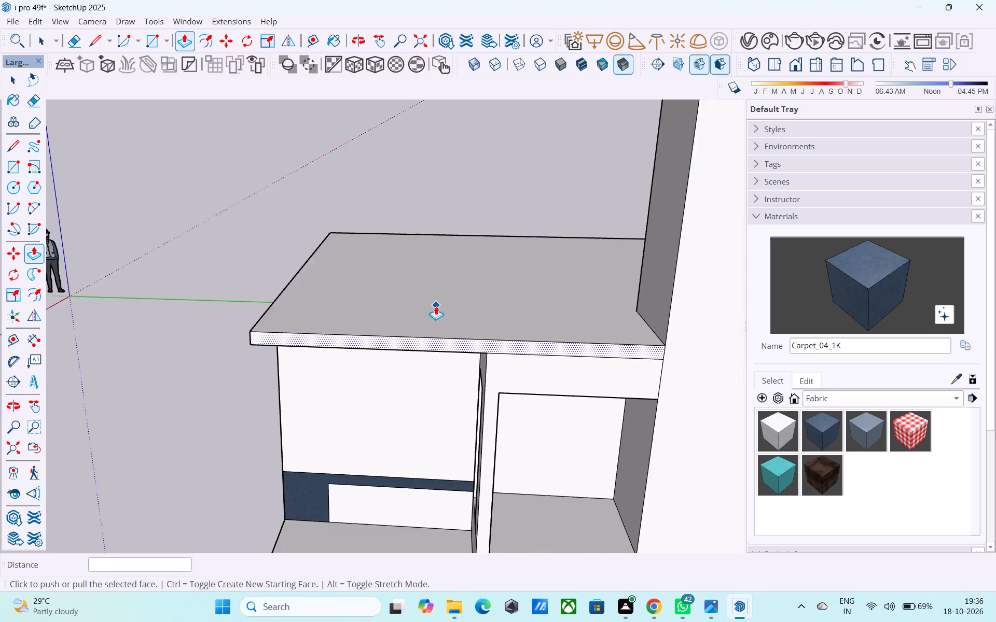
pyautogui.scroll(-2, 436, 306)
pyautogui.moveTo(436, 306); pyautogui.dragTo(697, 388, button='middle')
pyautogui.scroll(-3, 621, 366)
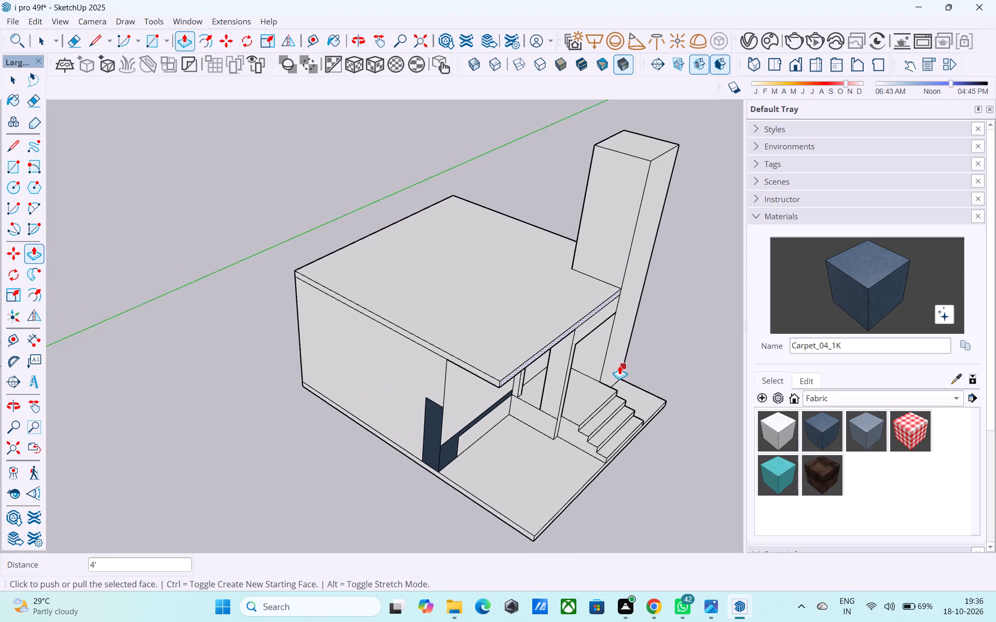
pyautogui.scroll(-1, 619, 365)
pyautogui.moveTo(611, 357); pyautogui.dragTo(622, 327, button='middle')
pyautogui.moveTo(484, 348); pyautogui.dragTo(494, 336, button='middle')
pyautogui.scroll(5, 480, 335)
pyautogui.press('l')
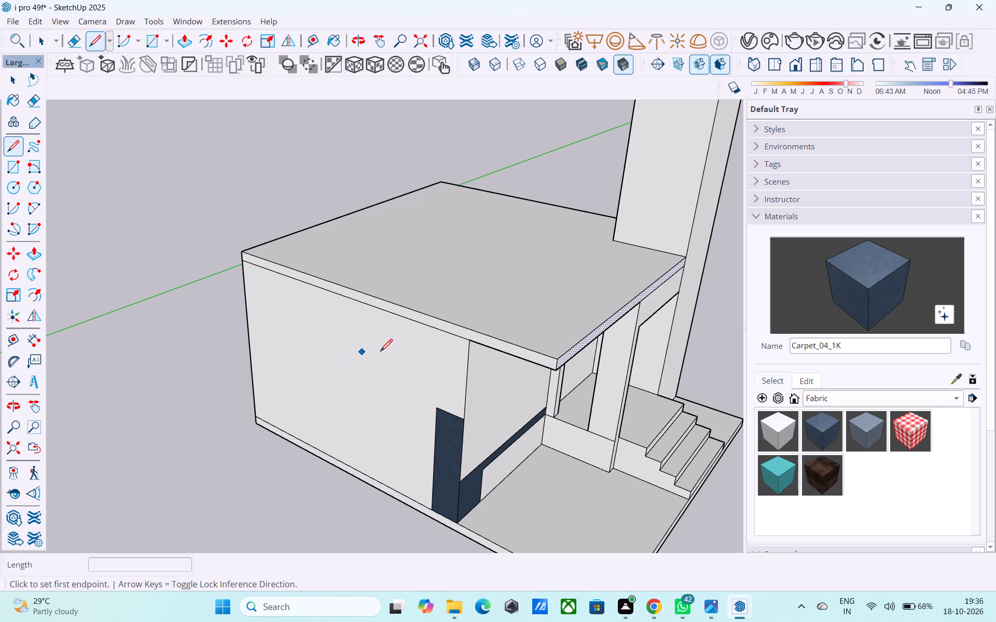
pyautogui.click(470, 337)
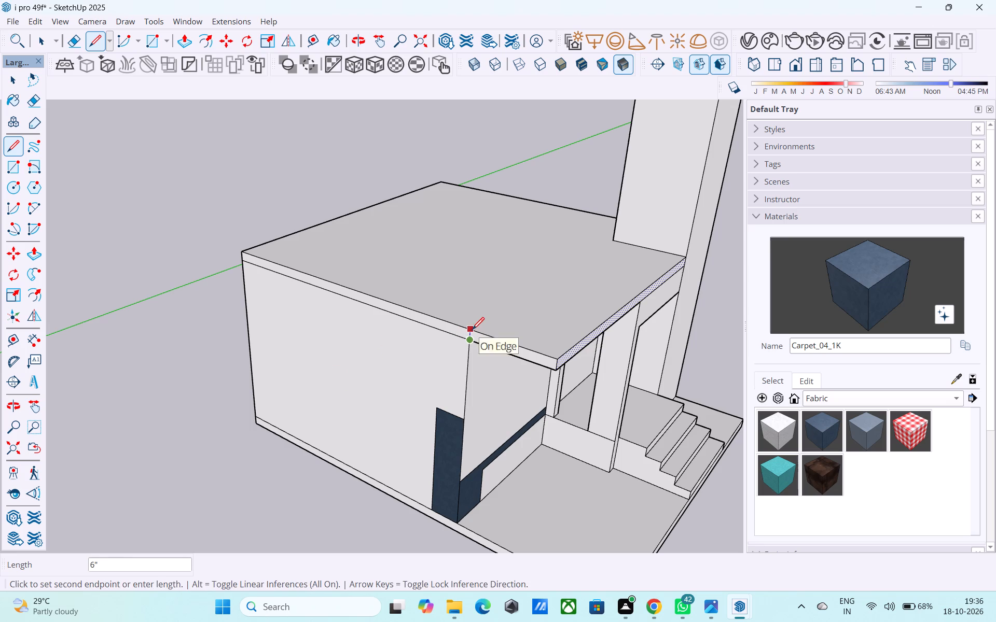
pyautogui.click(472, 331)
pyautogui.click(471, 330)
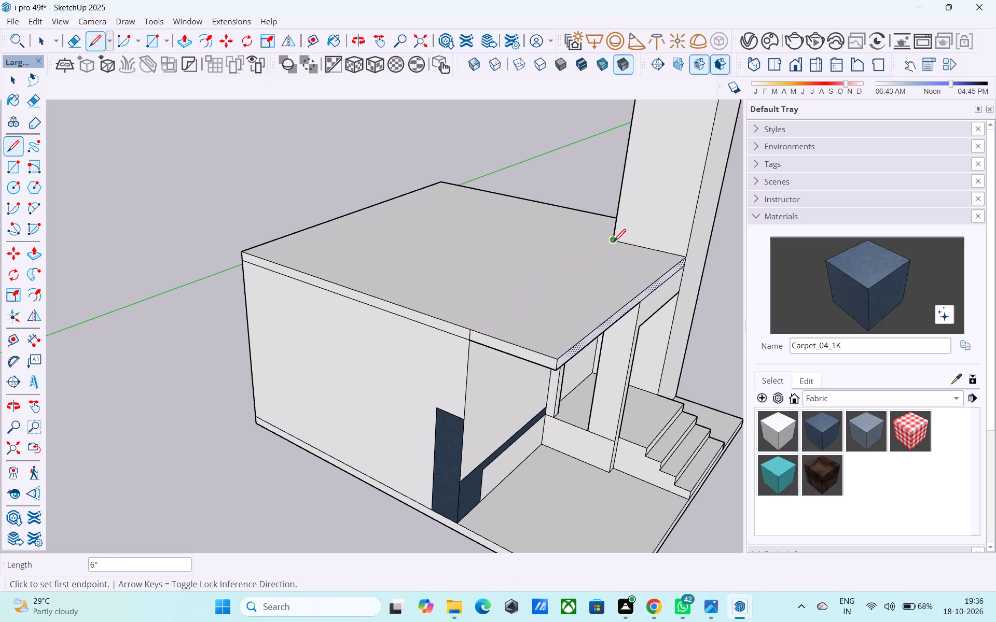
pyautogui.click(470, 332)
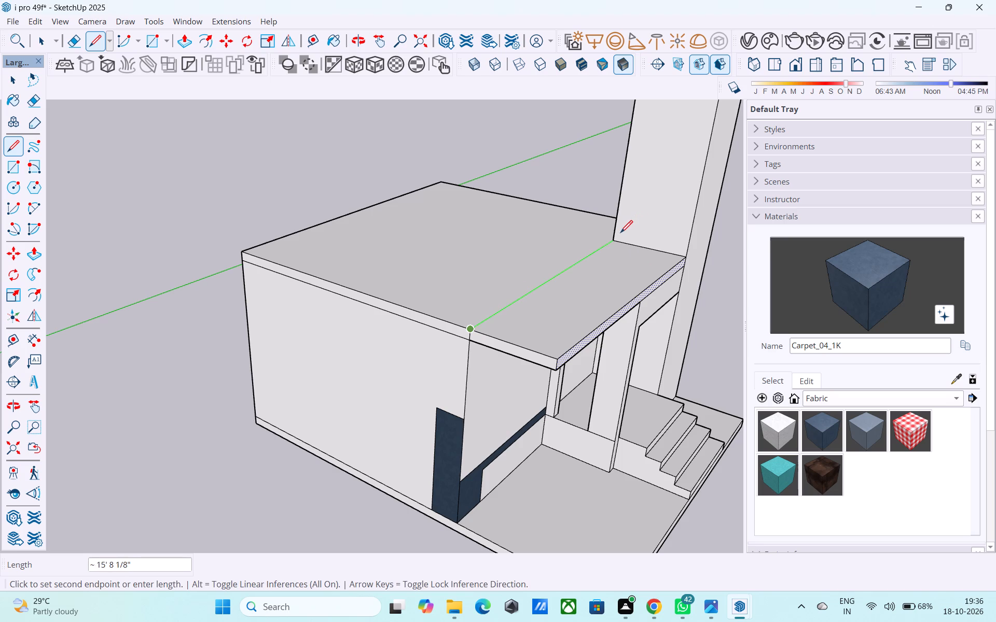
pyautogui.click(614, 238)
# Offset the main roof face behind the new dividing line 6" inward to form a border strip.
pyautogui.moveTo(598, 244); pyautogui.dragTo(584, 410, button='middle')
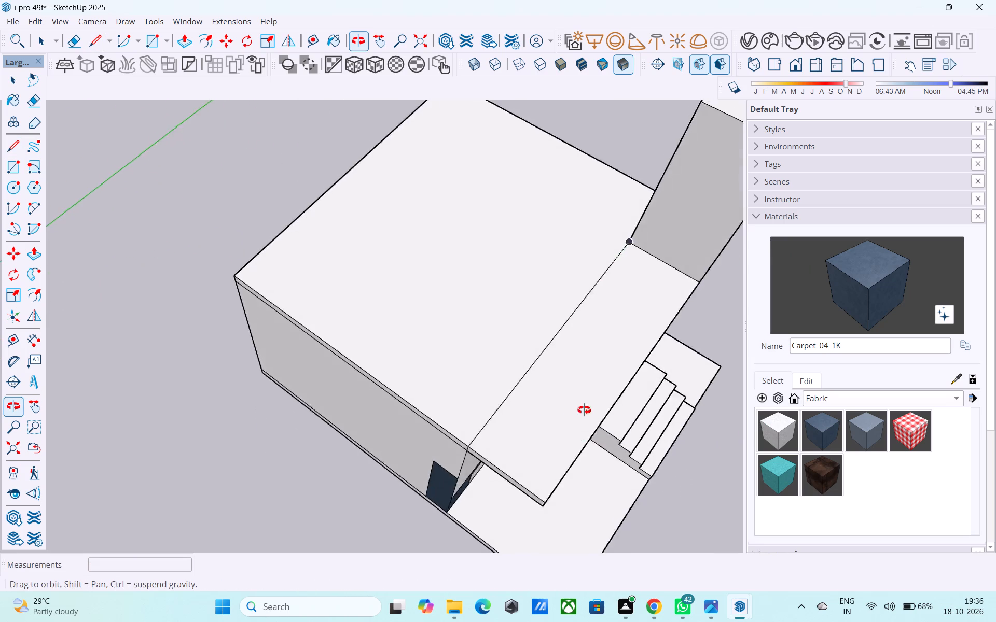
pyautogui.moveTo(584, 410); pyautogui.dragTo(493, 428, button='middle')
pyautogui.scroll(4, 394, 390)
pyautogui.press('space')
pyautogui.click(393, 384)
pyautogui.press('f')
pyautogui.click(393, 384)
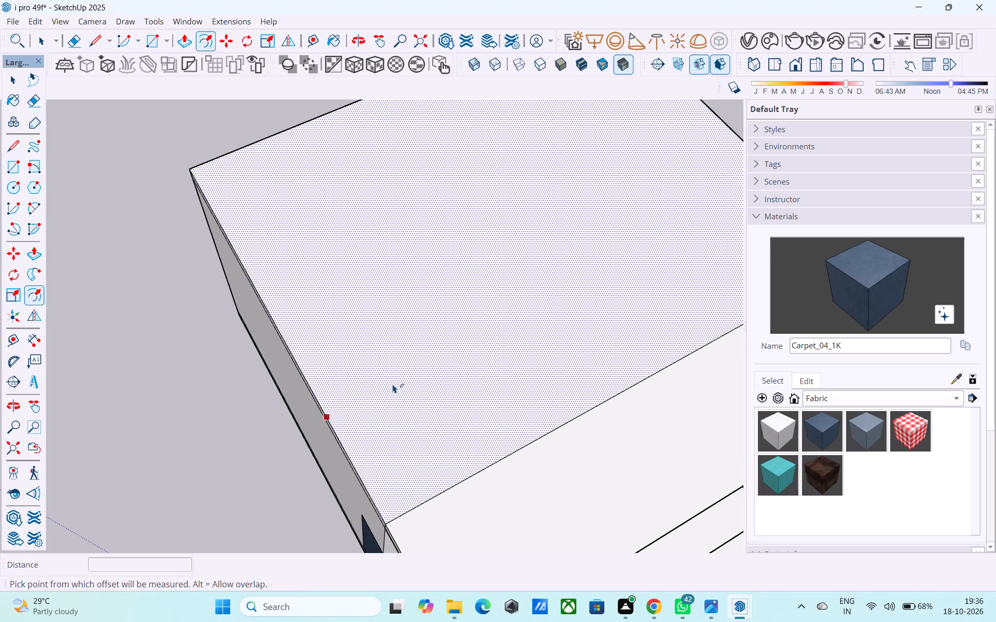
pyautogui.write('6"')
pyautogui.press('Return')
pyautogui.press('space')
# Examine the roof border, the overhang and the tower from several angles.
pyautogui.scroll(-4, 301, 297)
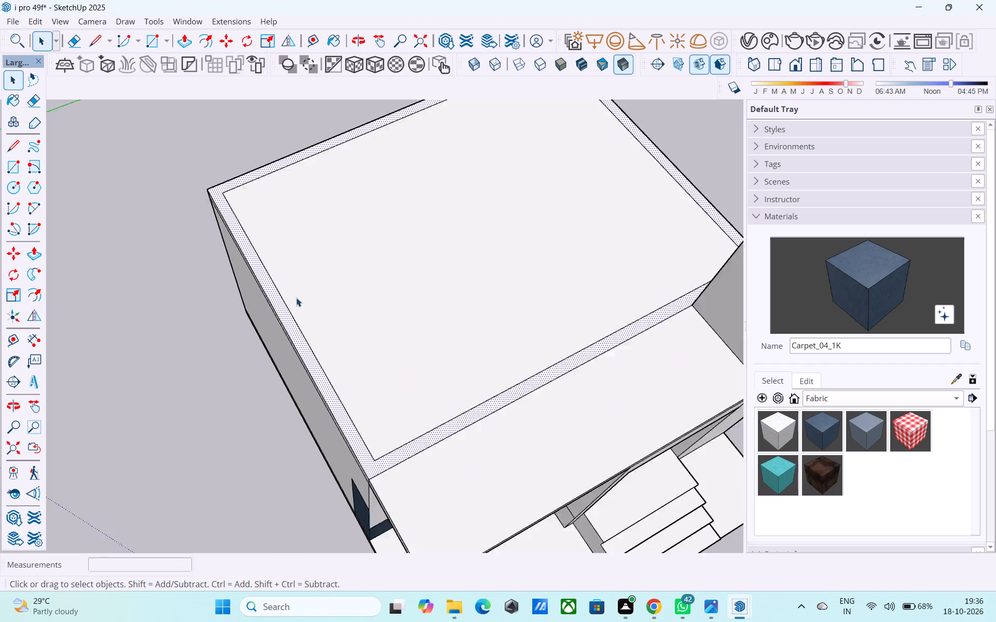
pyautogui.scroll(-3, 296, 298)
pyautogui.moveTo(278, 319); pyautogui.dragTo(228, 185, button='middle')
pyautogui.moveTo(292, 314); pyautogui.dragTo(252, 280, button='middle')
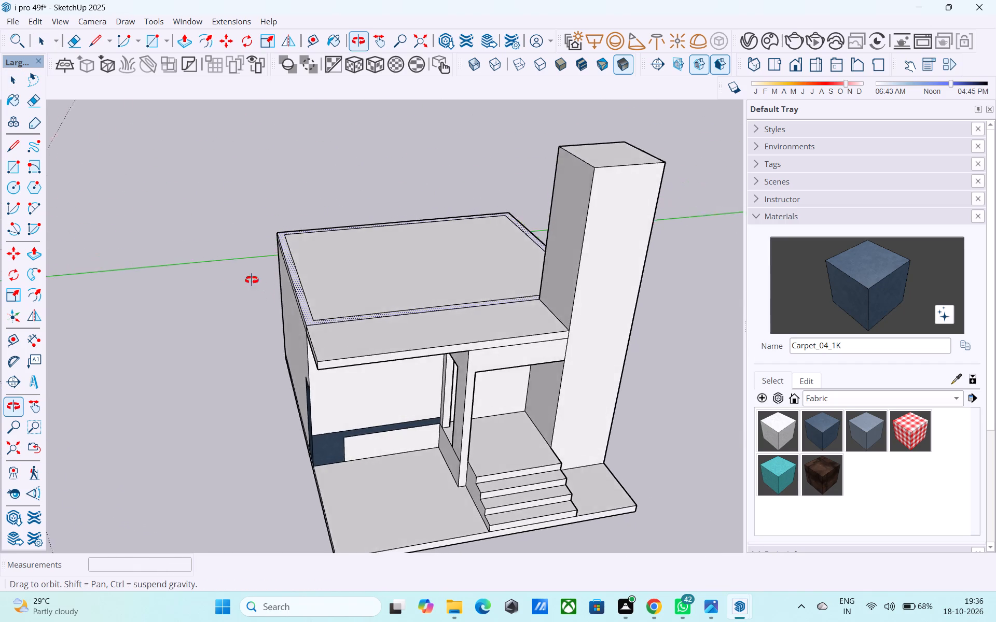
pyautogui.moveTo(252, 280); pyautogui.dragTo(243, 375, button='middle')
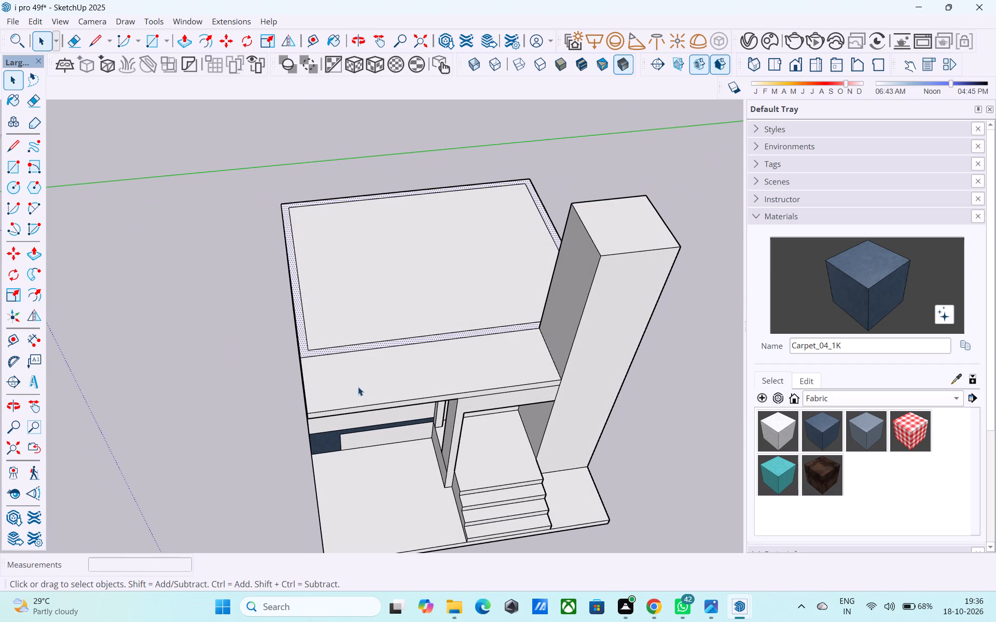
pyautogui.moveTo(278, 393); pyautogui.dragTo(351, 388, button='middle')
pyautogui.scroll(4, 361, 382)
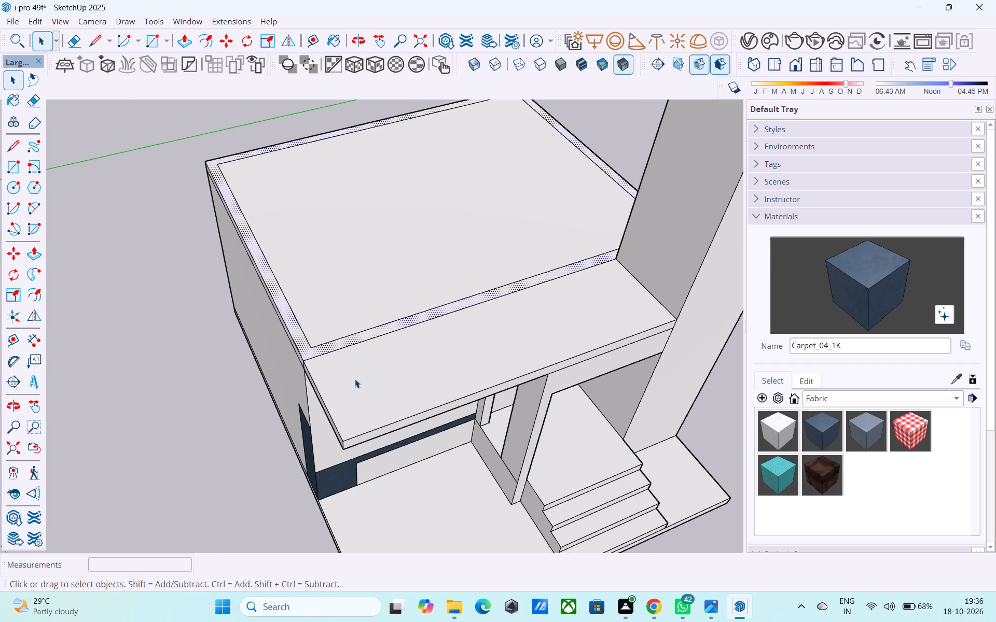
pyautogui.scroll(-1, 355, 379)
pyautogui.moveTo(349, 375); pyautogui.dragTo(291, 322, button='middle')
pyautogui.scroll(-1, 278, 323)
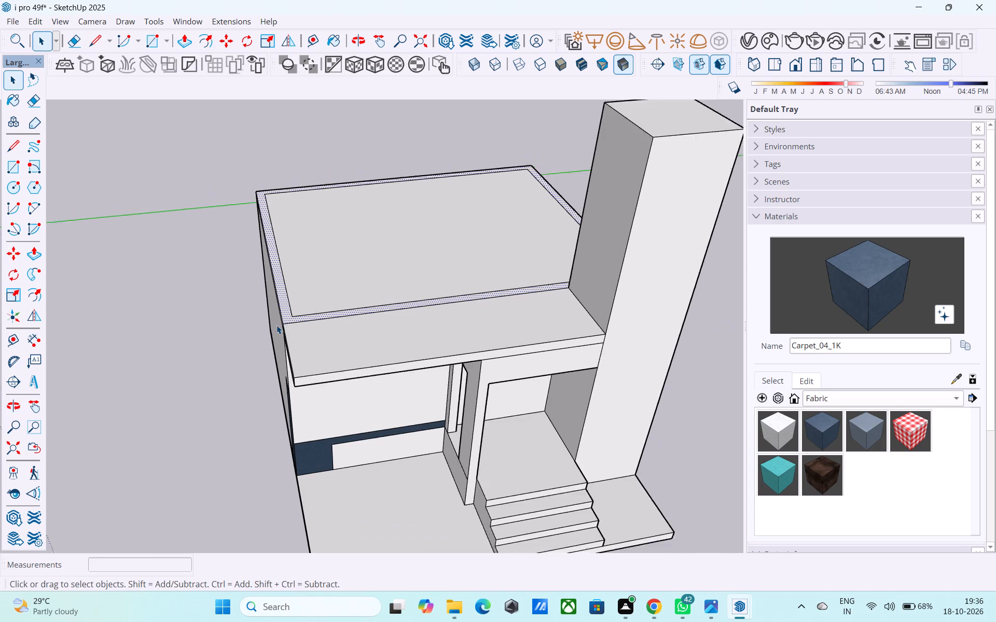
pyautogui.scroll(-3, 276, 325)
pyautogui.moveTo(277, 379); pyautogui.dragTo(286, 324, button='middle')
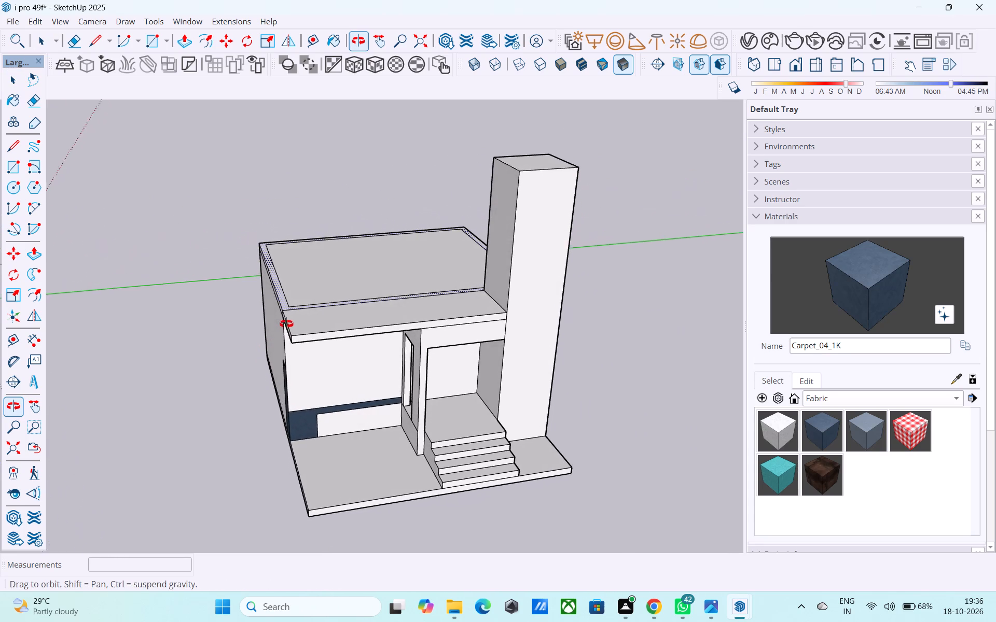
pyautogui.moveTo(286, 324); pyautogui.dragTo(321, 321, button='middle')
# Copy the overhang's short side top edge 6" inward across its top face.
pyautogui.scroll(5, 255, 340)
pyautogui.scroll(4, 344, 333)
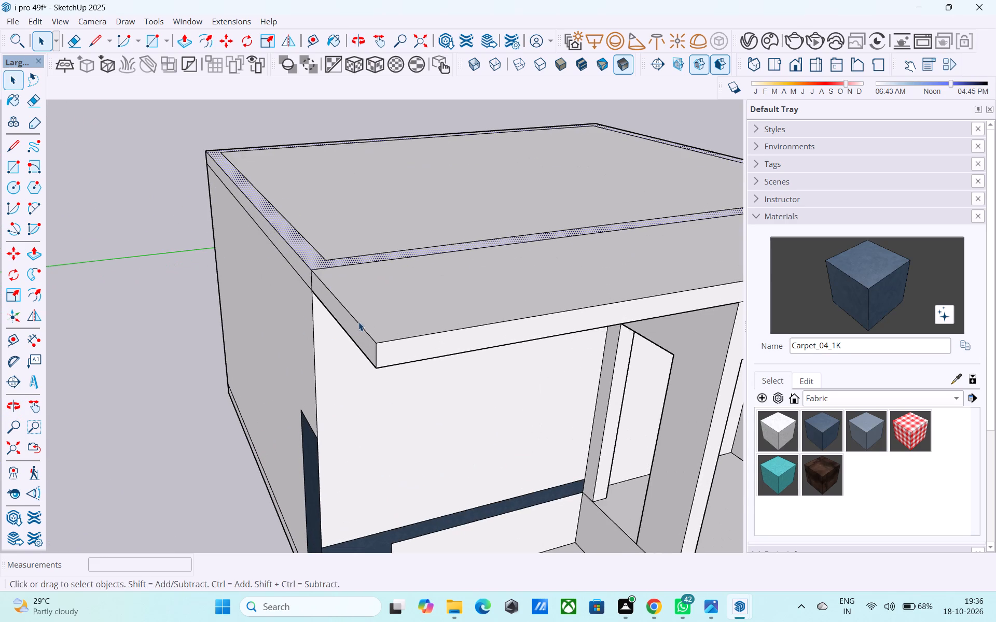
pyautogui.click(358, 321)
pyautogui.press('m')
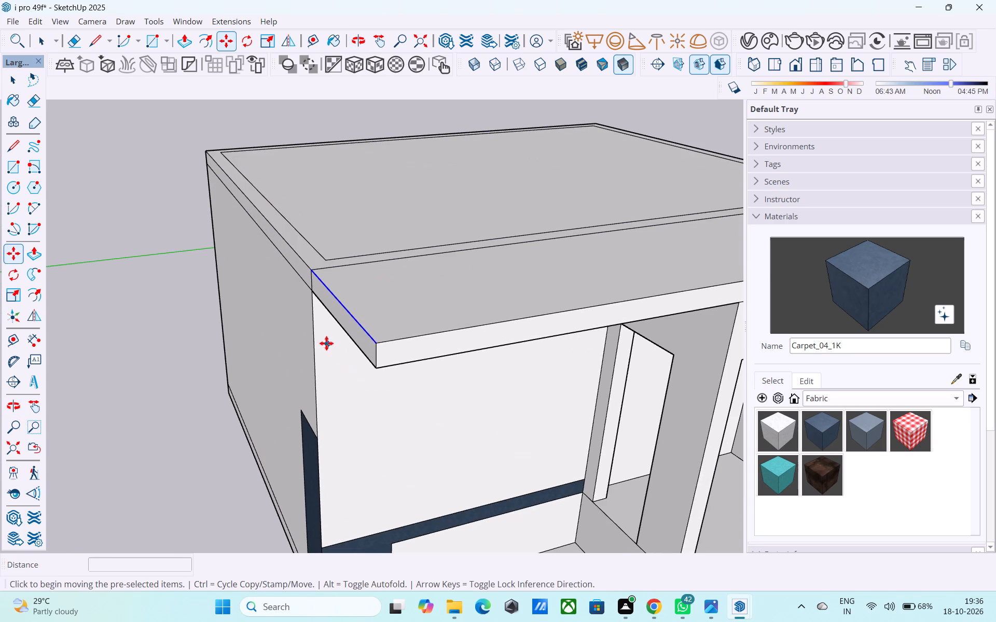
pyautogui.moveTo(323, 337); pyautogui.dragTo(308, 403, button='middle')
pyautogui.scroll(4, 292, 344)
pyautogui.click(304, 320)
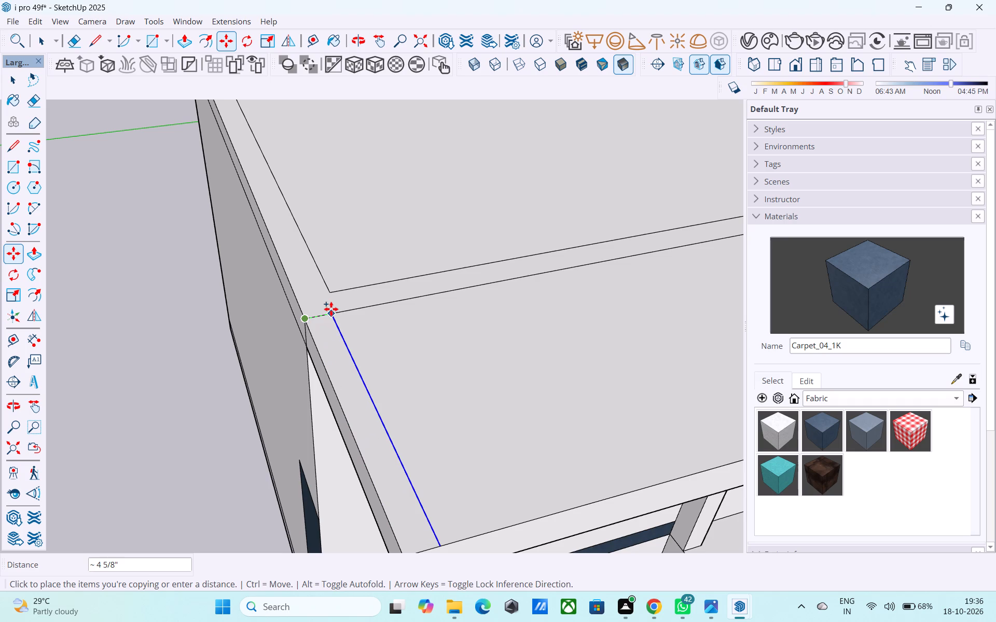
pyautogui.write('6"')
pyautogui.press('Return')
# Copy the overhang's long front top edge 6" inward across its top face.
pyautogui.scroll(-6, 301, 318)
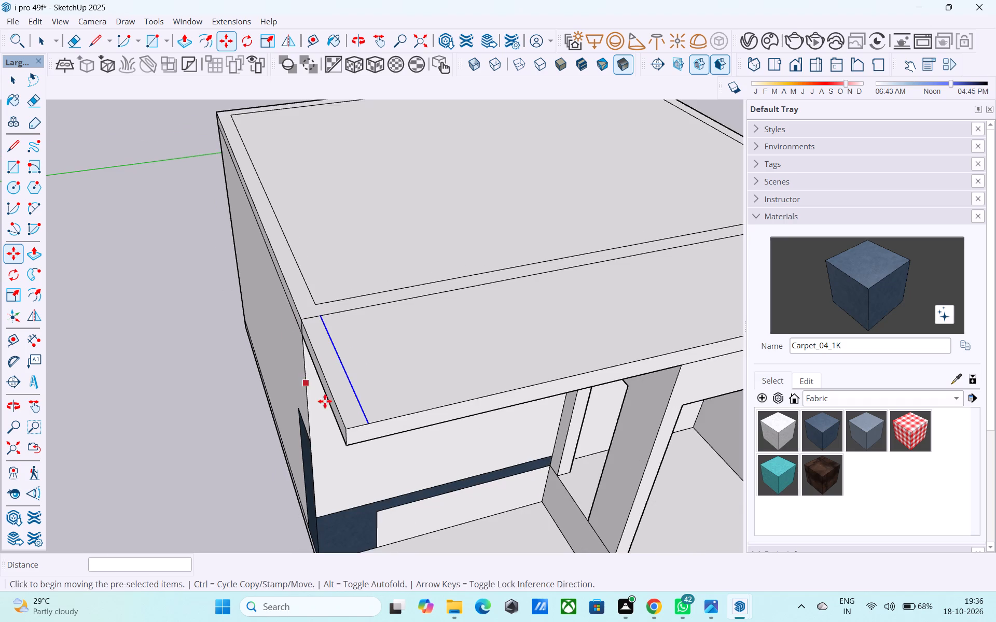
pyautogui.scroll(-6, 276, 421)
pyautogui.scroll(6, 378, 412)
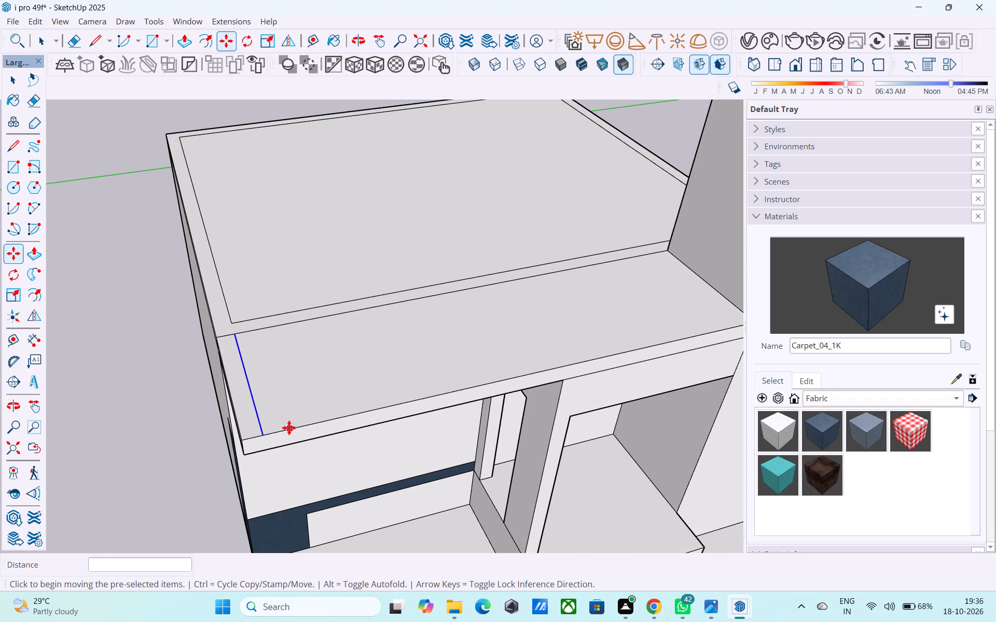
pyautogui.press('space')
pyautogui.click(288, 428)
pyautogui.click(289, 429)
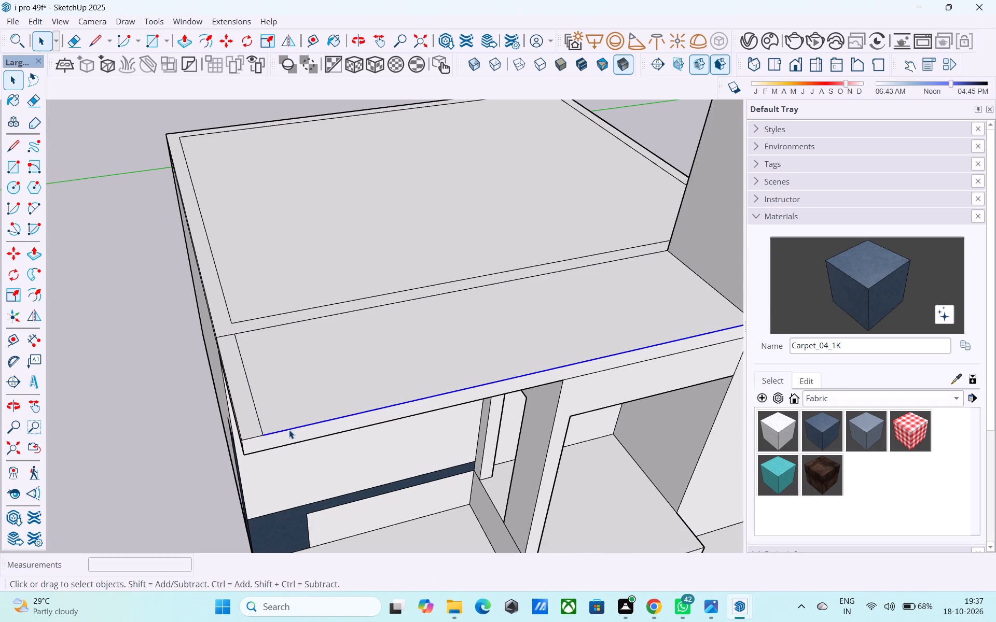
pyautogui.press('m')
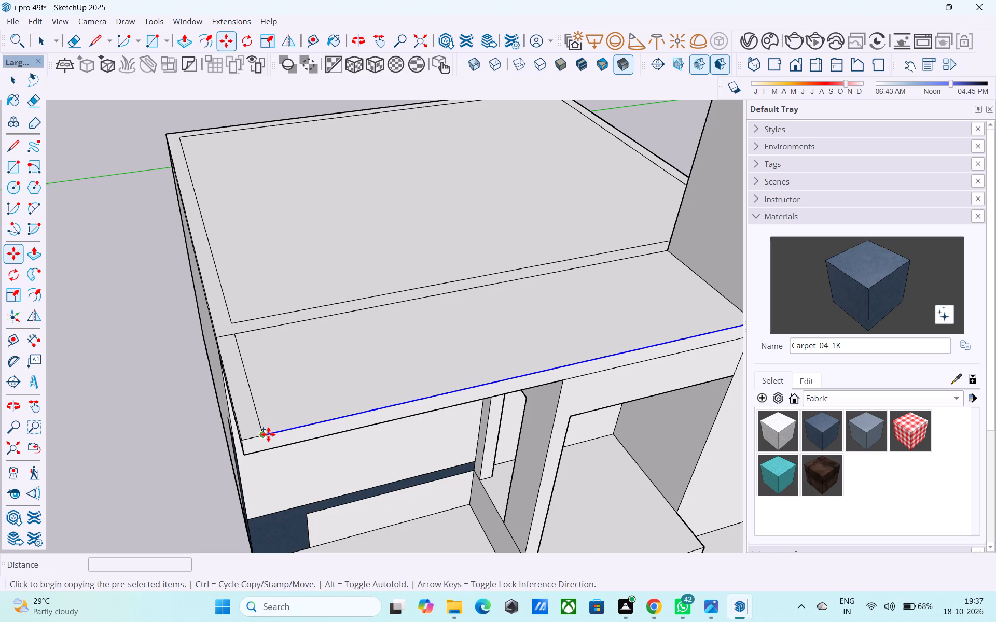
pyautogui.click(268, 434)
pyautogui.click(260, 425)
# Erase the short leftover piece of the copied side line between the new inner line and the overhang's front edge.
pyautogui.press('e')
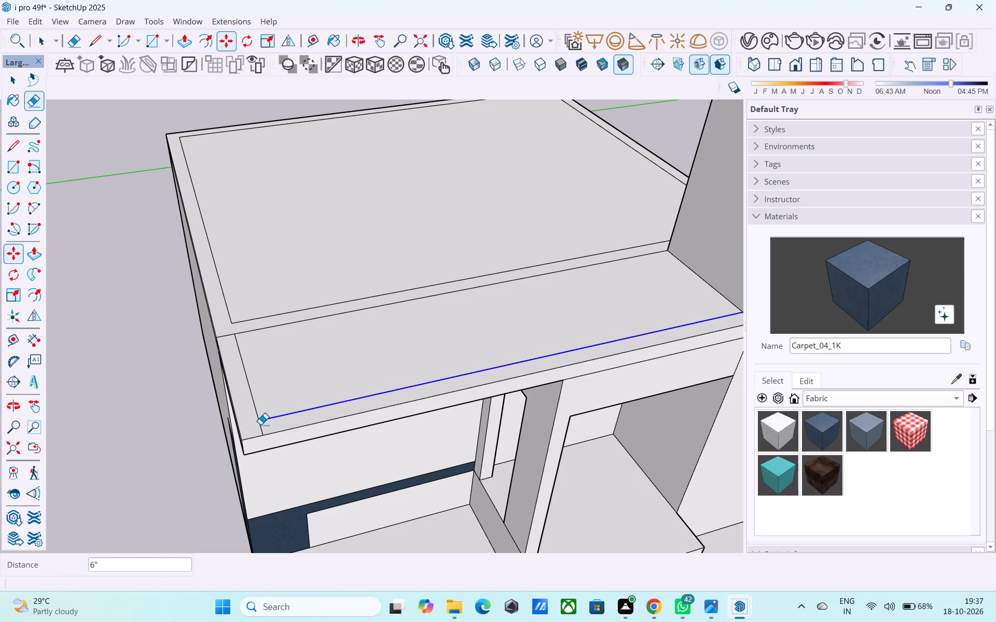
pyautogui.click(263, 426)
pyautogui.press('space')
# Draw a 1' 6" line up from the opening's corner at the narrow pier, and 6" lines up the slab above both pier edges.
pyautogui.scroll(-6, 255, 421)
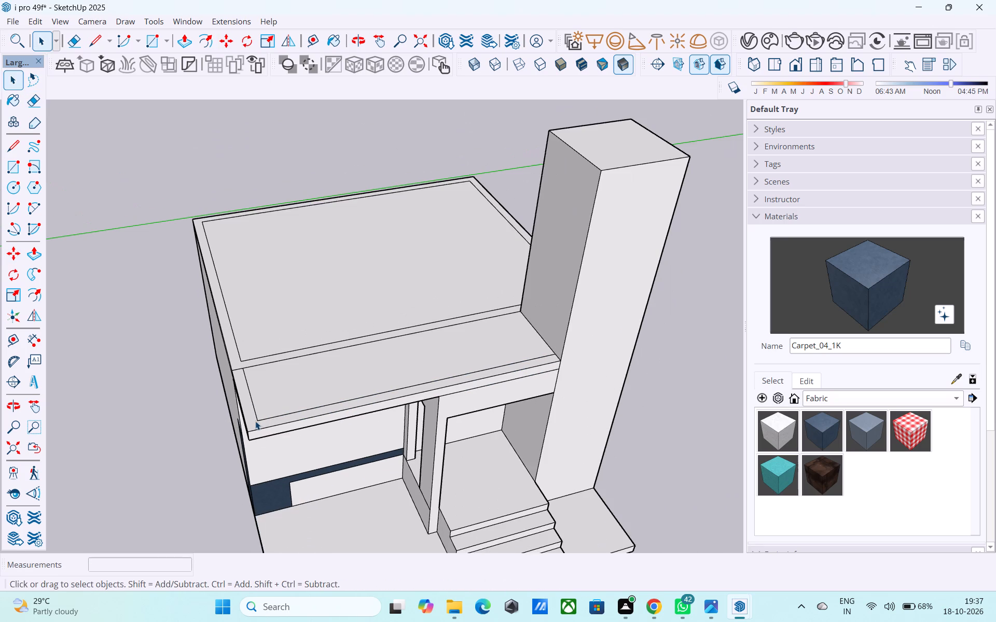
pyautogui.middleClick(255, 421)
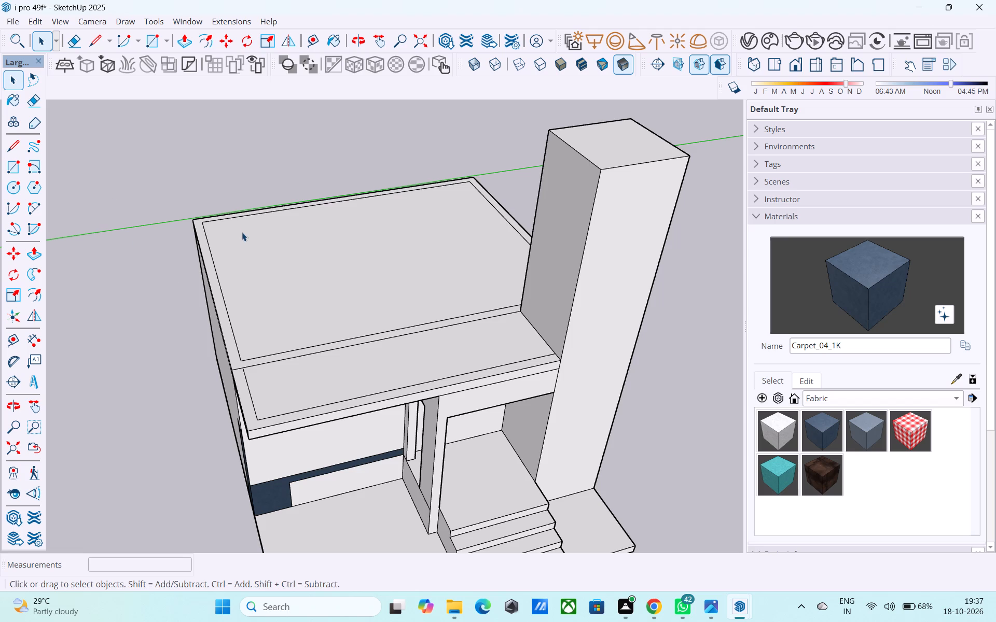
pyautogui.scroll(-3, 244, 252)
pyautogui.scroll(-5, 202, 267)
pyautogui.scroll(6, 326, 332)
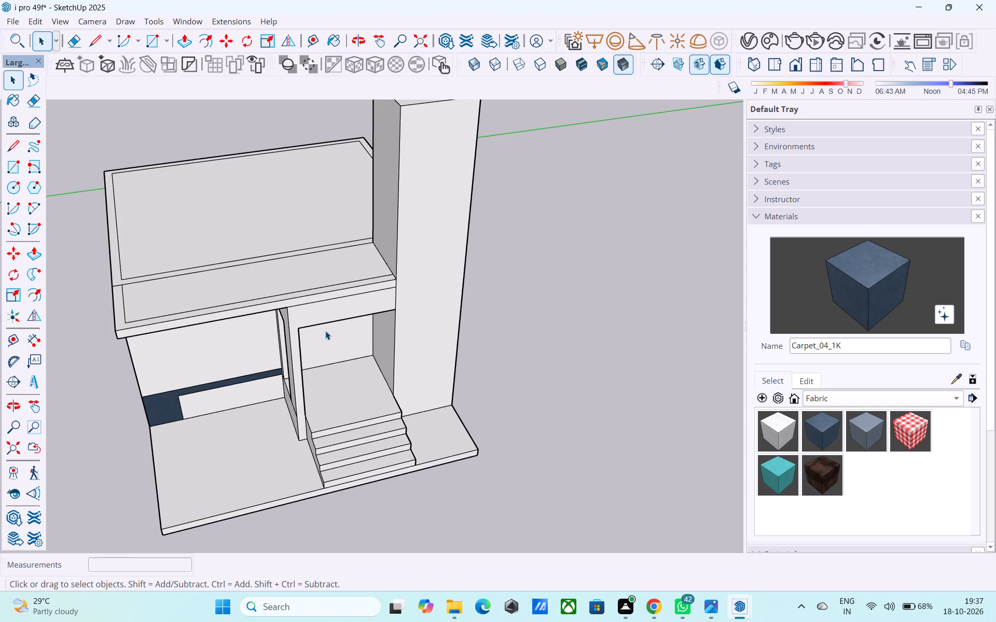
pyautogui.moveTo(325, 329); pyautogui.dragTo(313, 331, button='middle')
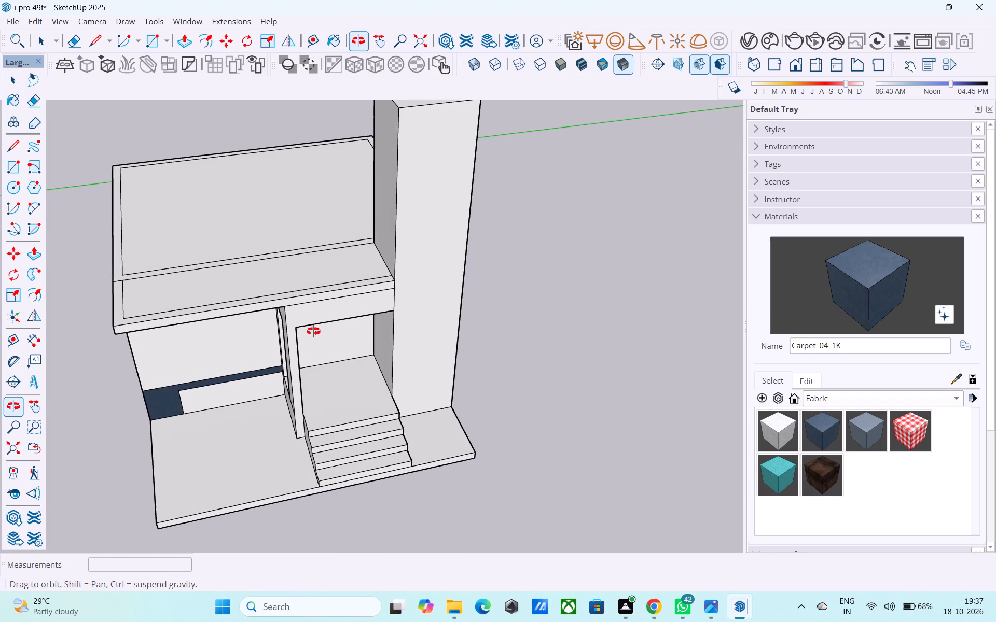
pyautogui.moveTo(313, 331); pyautogui.dragTo(309, 329, button='middle')
pyautogui.scroll(4, 298, 308)
pyautogui.press('l')
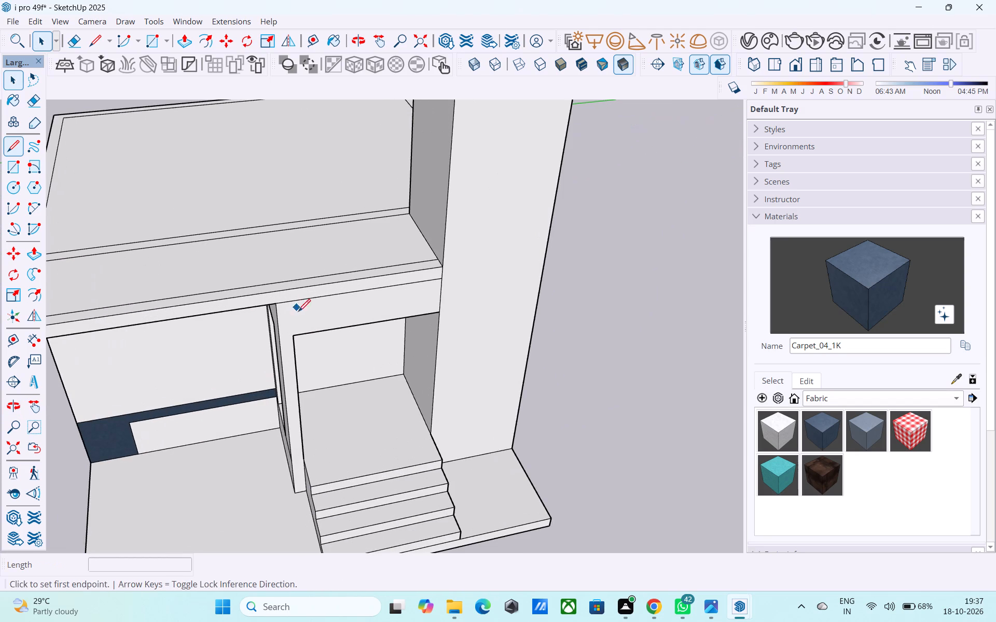
pyautogui.click(296, 338)
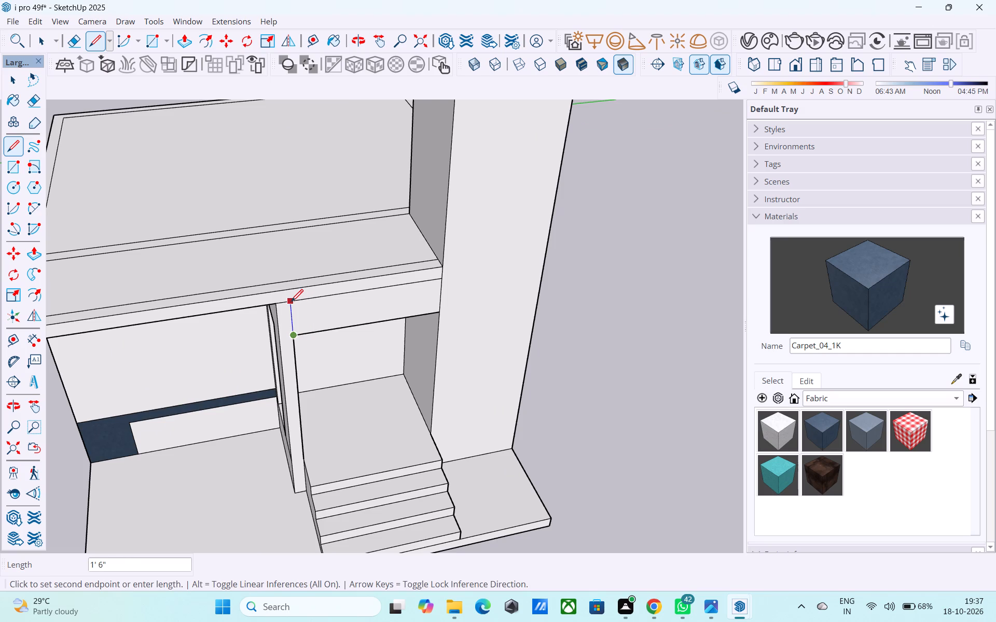
pyautogui.click(291, 303)
pyautogui.click(279, 304)
pyautogui.click(278, 292)
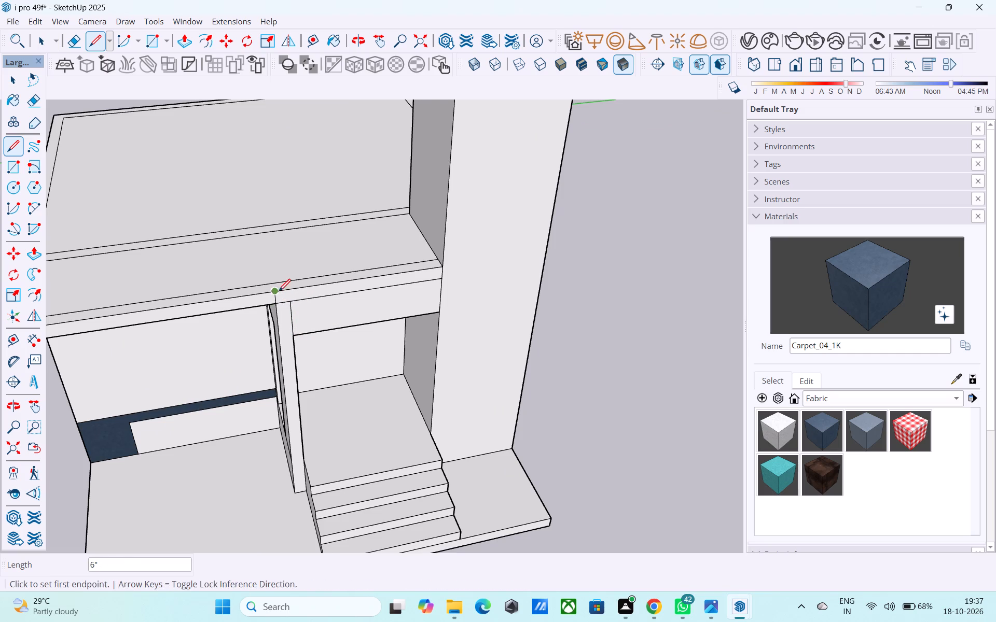
pyautogui.click(287, 299)
pyautogui.click(289, 289)
# Draw two parallel lines across the overhang's top, from the narrow pier's edges back to the main roof's dividing line.
pyautogui.click(279, 290)
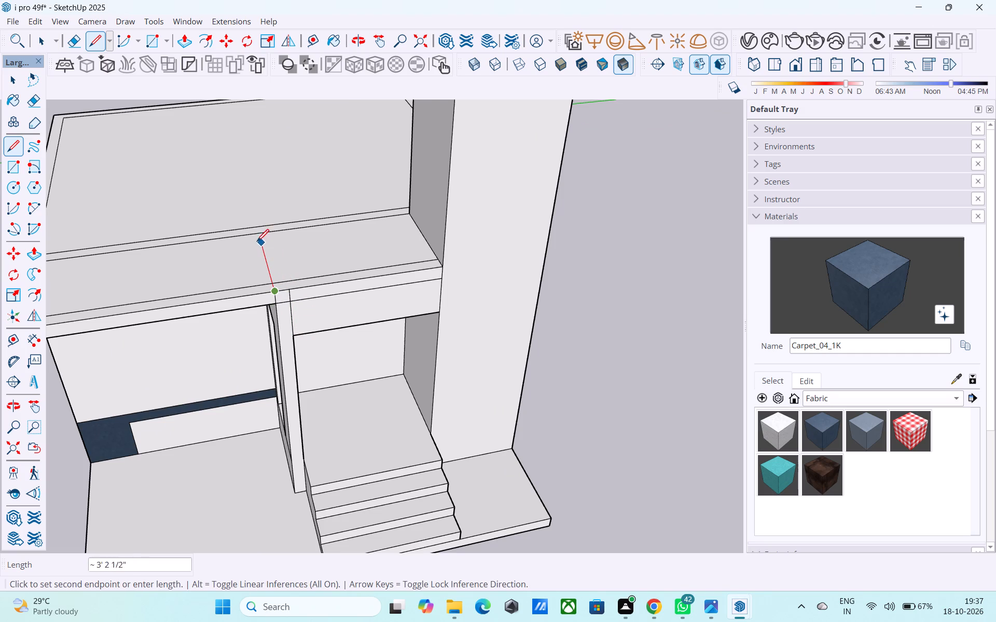
pyautogui.click(261, 235)
pyautogui.click(292, 292)
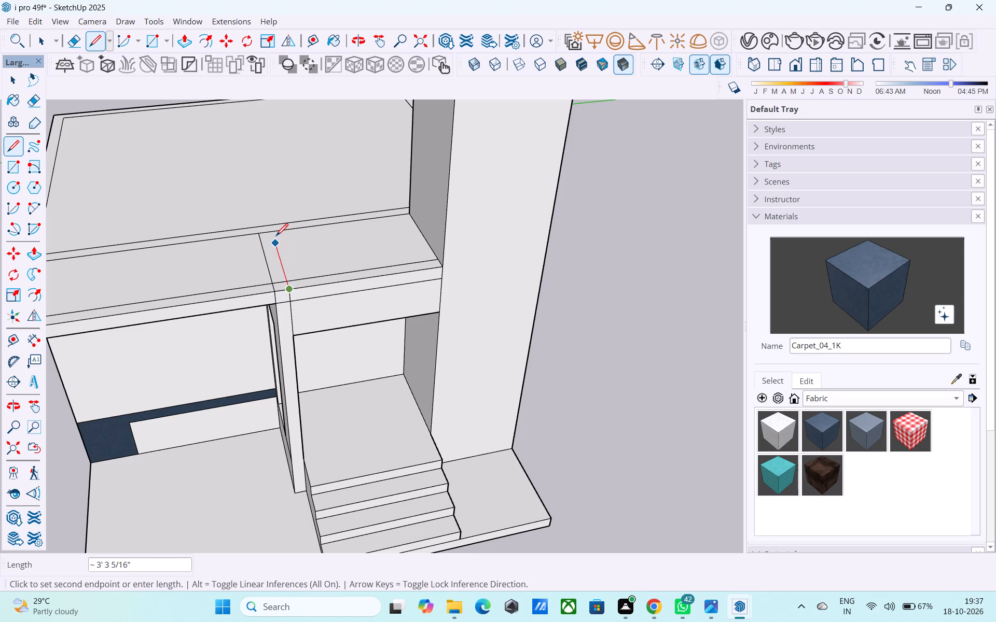
pyautogui.click(276, 231)
# Erase the segment of the overhang's inner front line that crosses the strip above the narrow pier.
pyautogui.scroll(-3, 309, 262)
pyautogui.moveTo(310, 264); pyautogui.dragTo(412, 288, button='middle')
pyautogui.scroll(-5, 446, 287)
pyautogui.scroll(7, 389, 286)
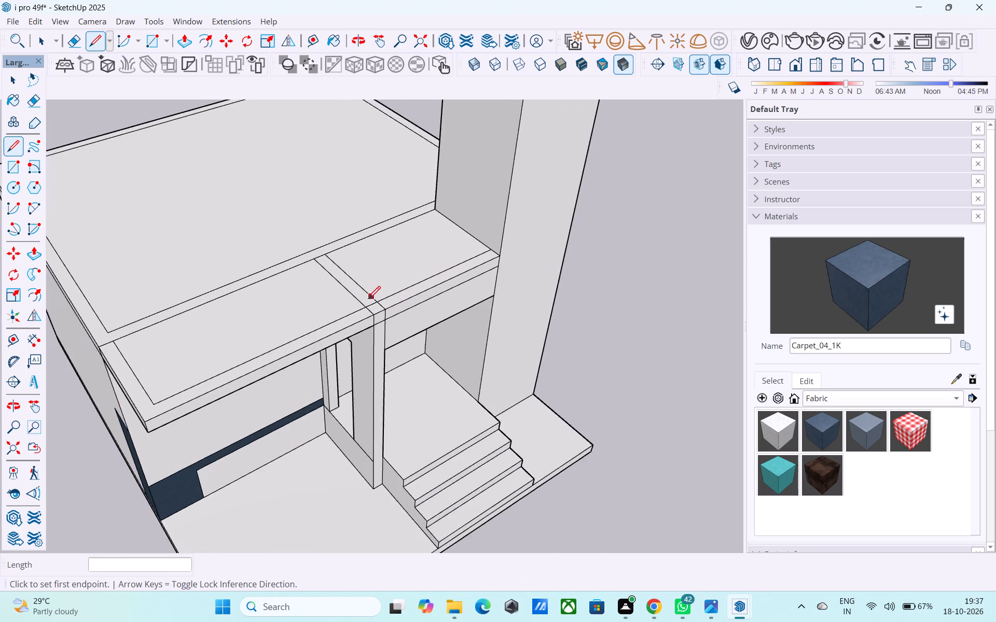
pyautogui.scroll(4, 368, 300)
pyautogui.press('e')
pyautogui.scroll(5, 371, 307)
pyautogui.click(371, 307)
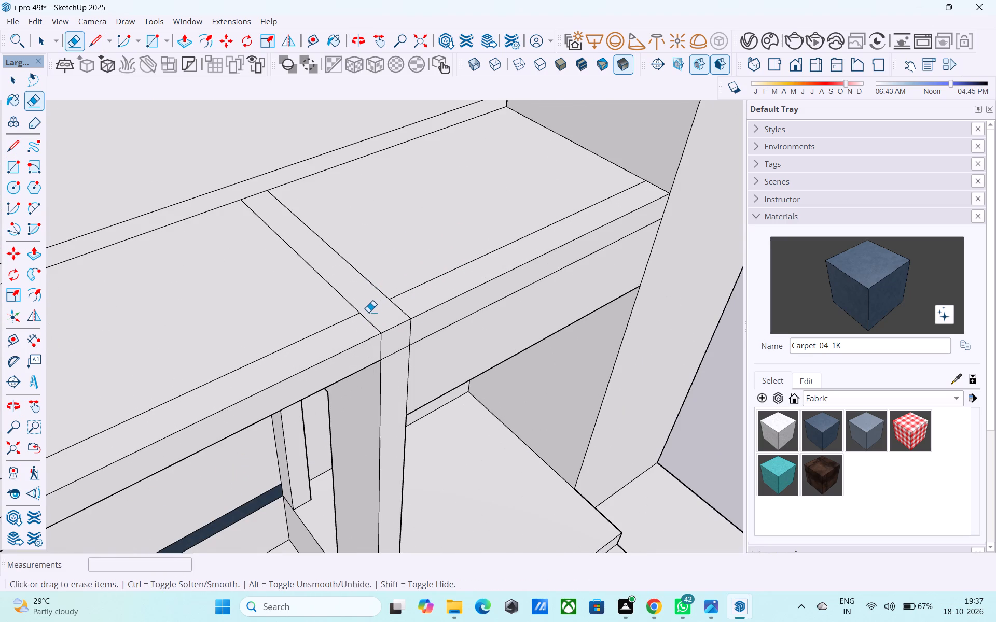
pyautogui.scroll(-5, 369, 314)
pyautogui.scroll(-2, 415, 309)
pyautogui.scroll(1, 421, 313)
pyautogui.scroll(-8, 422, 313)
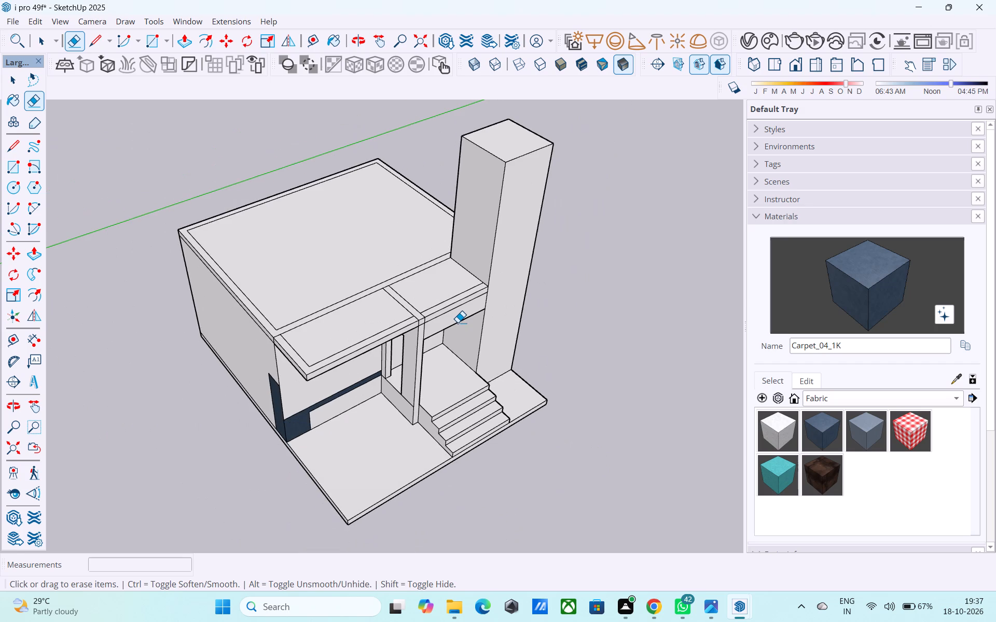
# Push/Pull the main roof's perimeter border strip up by 10' to raise the upper-floor walls.
pyautogui.scroll(-3, 458, 322)
pyautogui.moveTo(459, 321); pyautogui.dragTo(474, 371, button='middle')
pyautogui.scroll(-1, 528, 366)
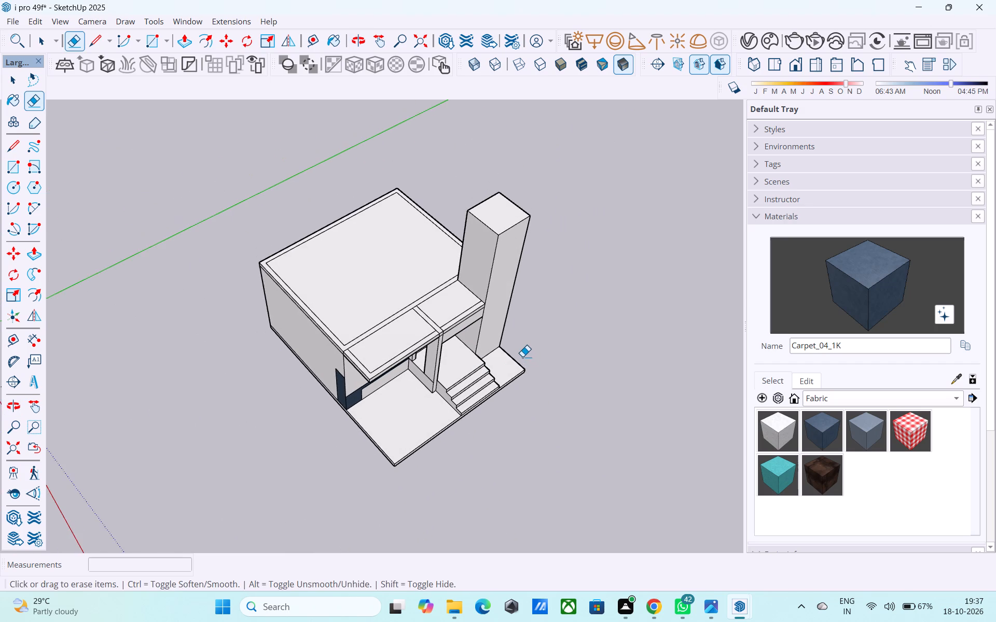
pyautogui.scroll(-5, 524, 352)
pyautogui.moveTo(482, 376); pyautogui.dragTo(448, 405, button='middle')
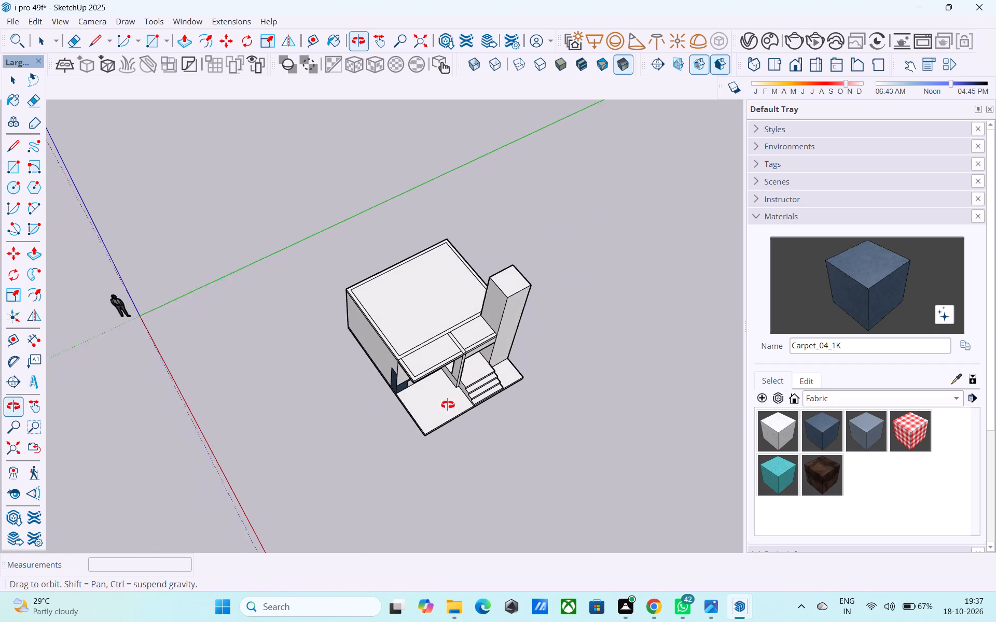
pyautogui.moveTo(448, 405); pyautogui.dragTo(445, 405, button='middle')
pyautogui.scroll(4, 378, 386)
pyautogui.scroll(-2, 283, 365)
pyautogui.scroll(3, 356, 342)
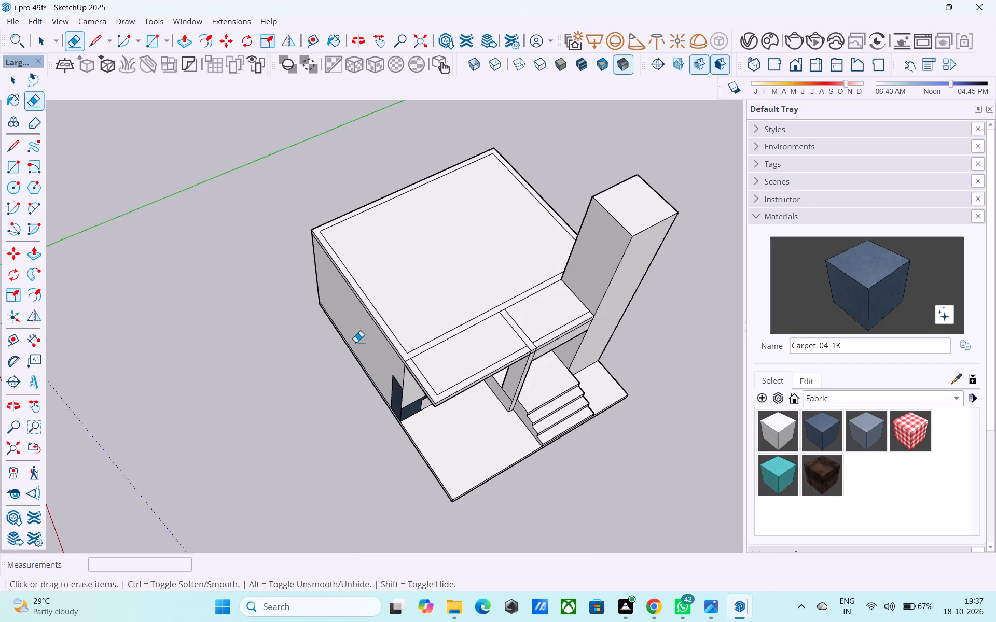
pyautogui.scroll(12, 356, 342)
pyautogui.press('space')
pyautogui.click(377, 329)
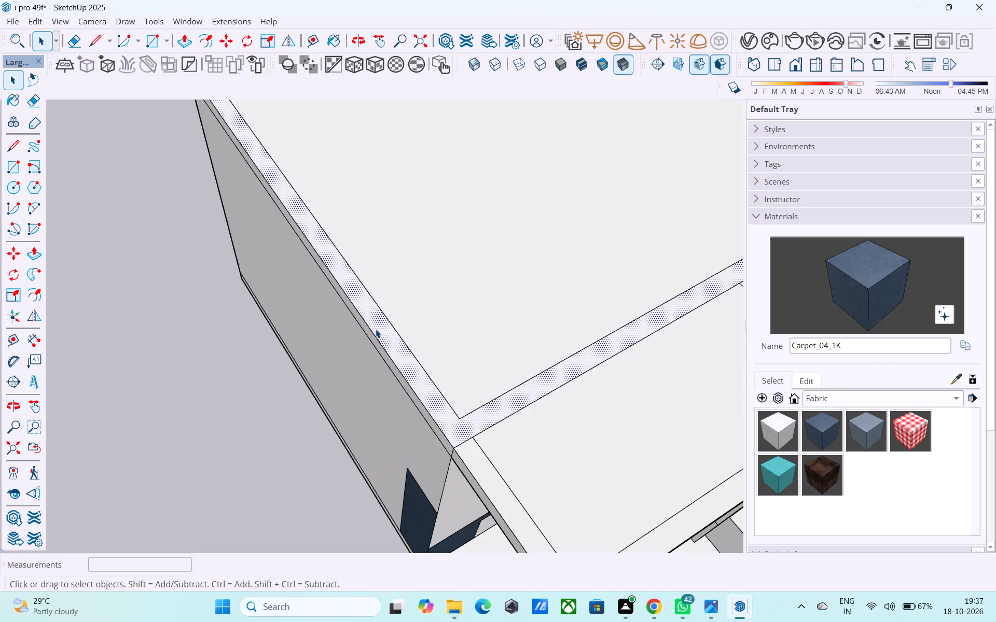
pyautogui.press('p')
pyautogui.click(376, 329)
pyautogui.write("10'")
pyautogui.press('Return')
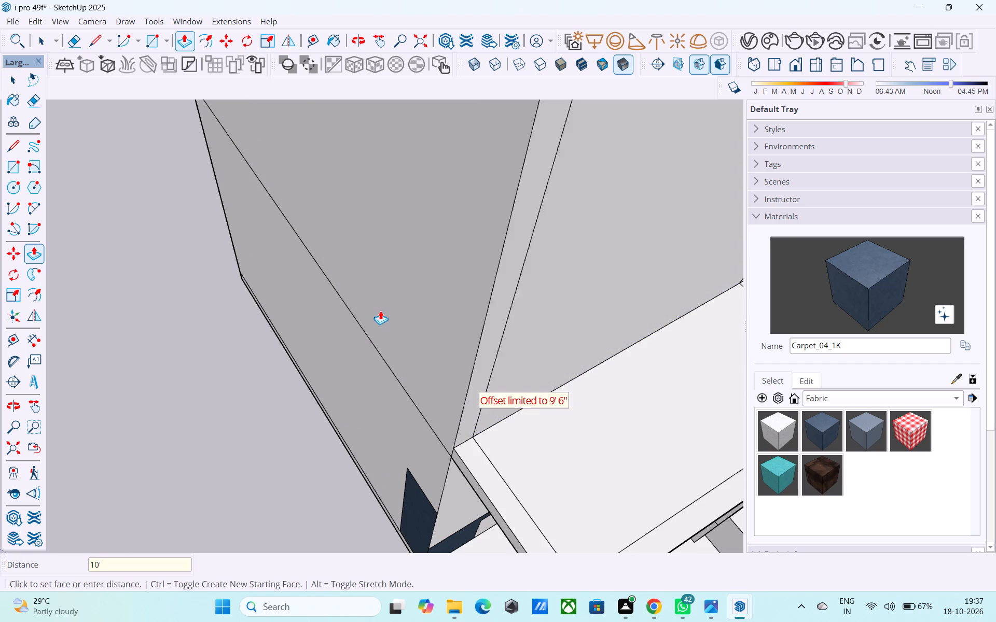
# Examine the raised upper-floor walls from the front and side.
pyautogui.scroll(-14, 362, 325)
pyautogui.moveTo(383, 352); pyautogui.dragTo(329, 173, button='middle')
pyautogui.moveTo(338, 357); pyautogui.dragTo(322, 278, button='middle')
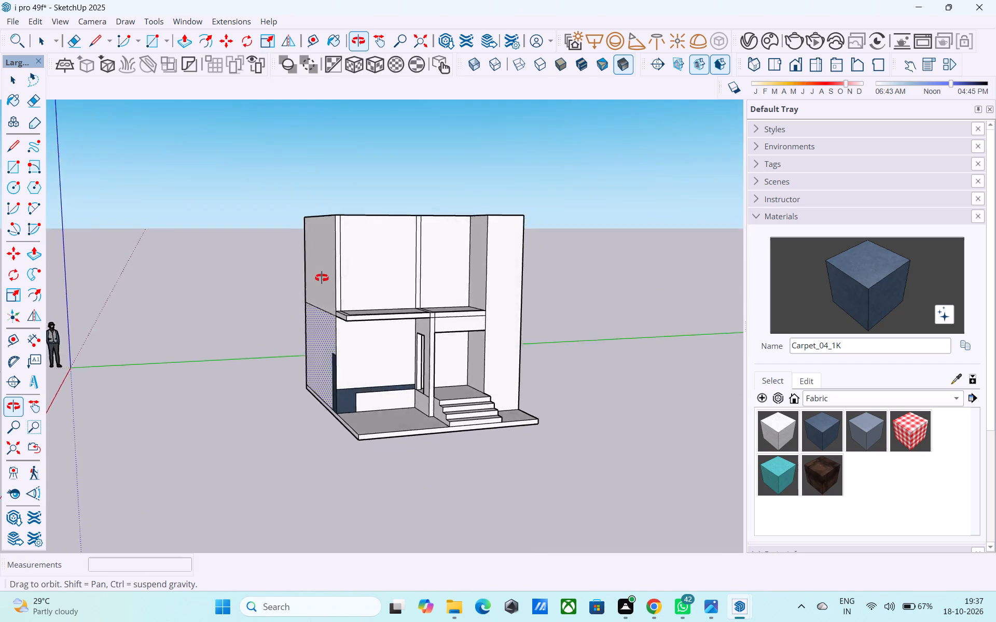
pyautogui.moveTo(322, 278); pyautogui.dragTo(265, 267, button='middle')
pyautogui.scroll(4, 270, 274)
pyautogui.scroll(-4, 224, 304)
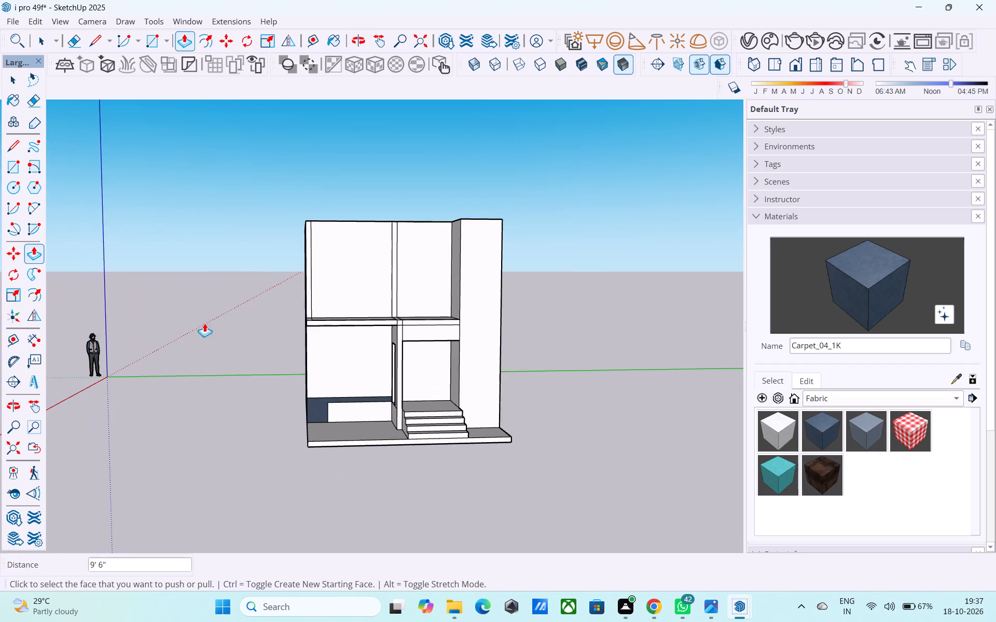
pyautogui.moveTo(300, 396); pyautogui.dragTo(471, 412, button='middle')
pyautogui.scroll(4, 546, 364)
pyautogui.moveTo(547, 364); pyautogui.dragTo(516, 369, button='middle')
pyautogui.scroll(-2, 569, 346)
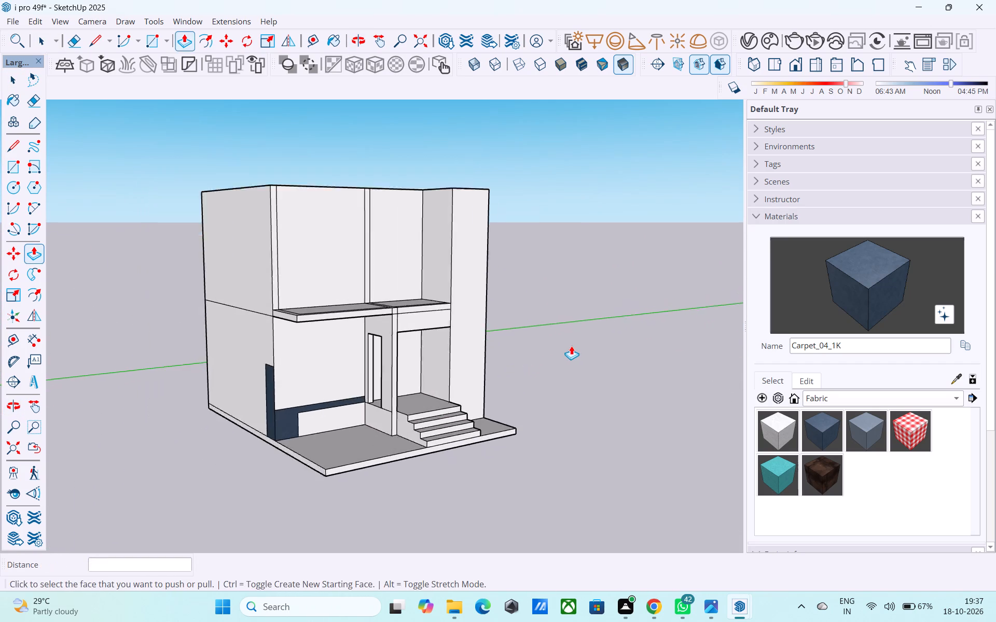
pyautogui.scroll(-1, 571, 346)
pyautogui.moveTo(560, 346); pyautogui.dragTo(427, 347, button='middle')
pyautogui.scroll(-2, 432, 346)
pyautogui.moveTo(432, 346); pyautogui.dragTo(545, 336, button='middle')
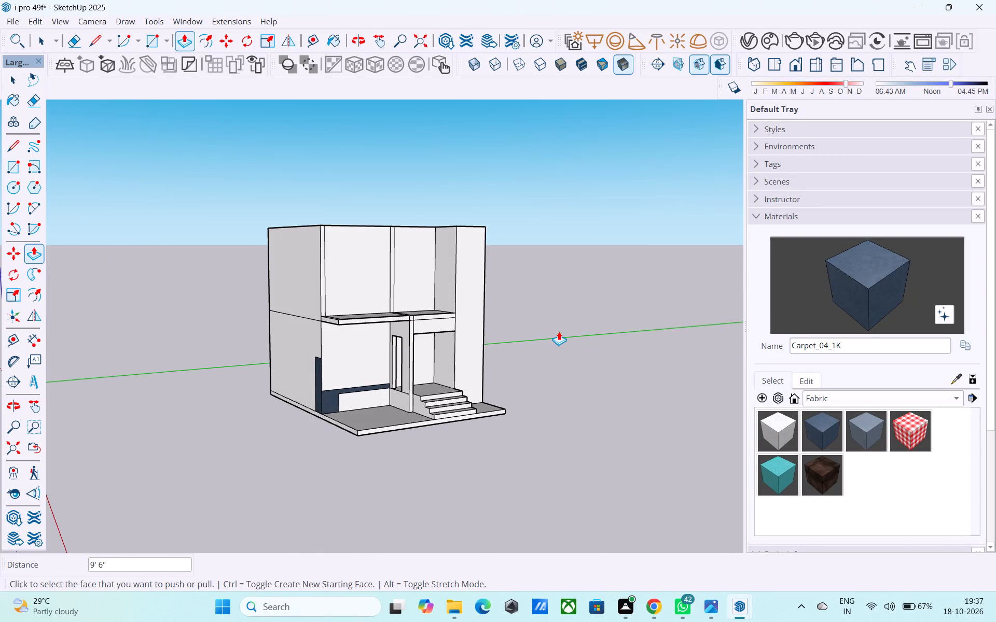
# Erase the horizontal seam lines between the two floors on the plain side wall and the rear wall.
pyautogui.moveTo(558, 331); pyautogui.dragTo(537, 340, button='middle')
pyautogui.moveTo(385, 361); pyautogui.dragTo(578, 360, button='middle')
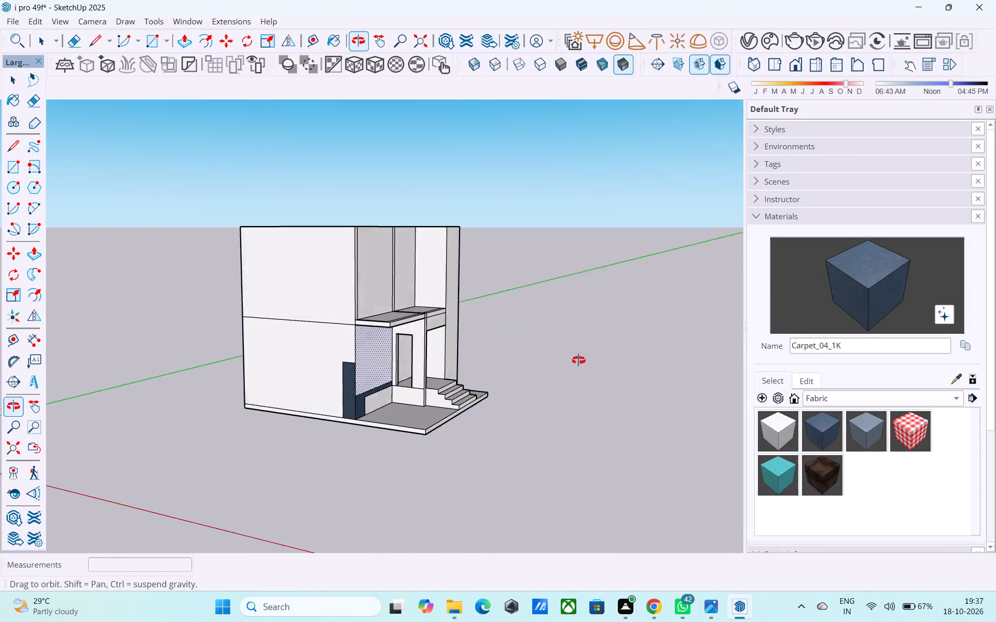
pyautogui.moveTo(578, 360); pyautogui.dragTo(501, 331, button='middle')
pyautogui.scroll(4, 323, 324)
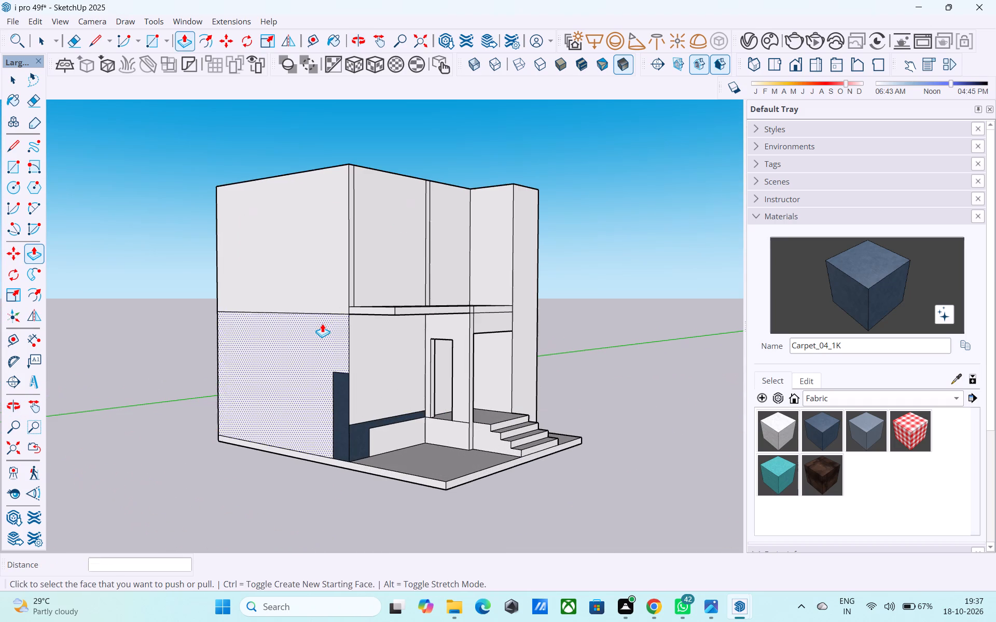
pyautogui.press('e')
pyautogui.moveTo(319, 312); pyautogui.dragTo(315, 321)
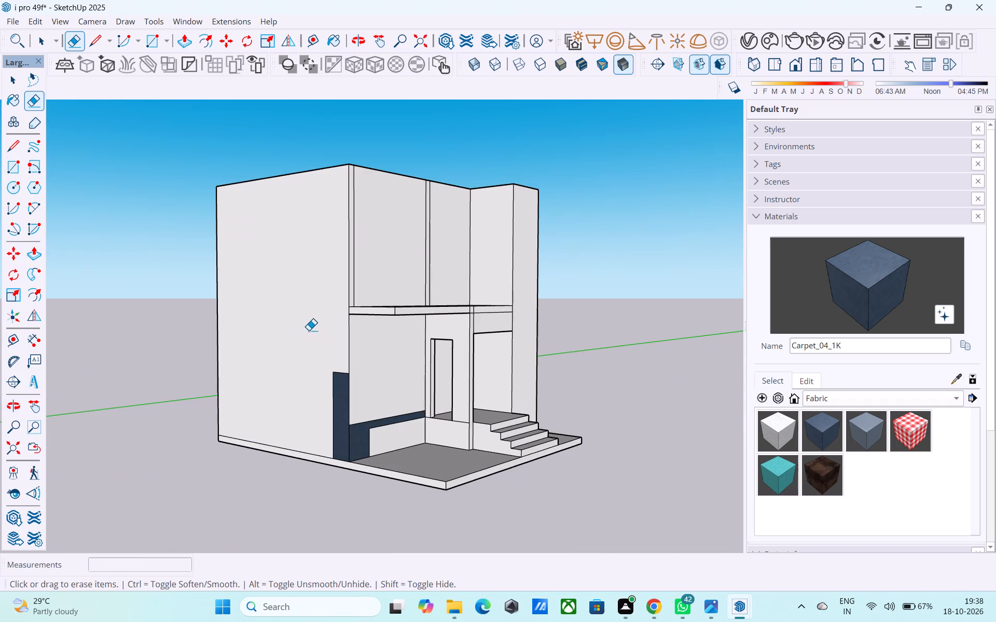
pyautogui.moveTo(288, 381); pyautogui.dragTo(647, 415, button='middle')
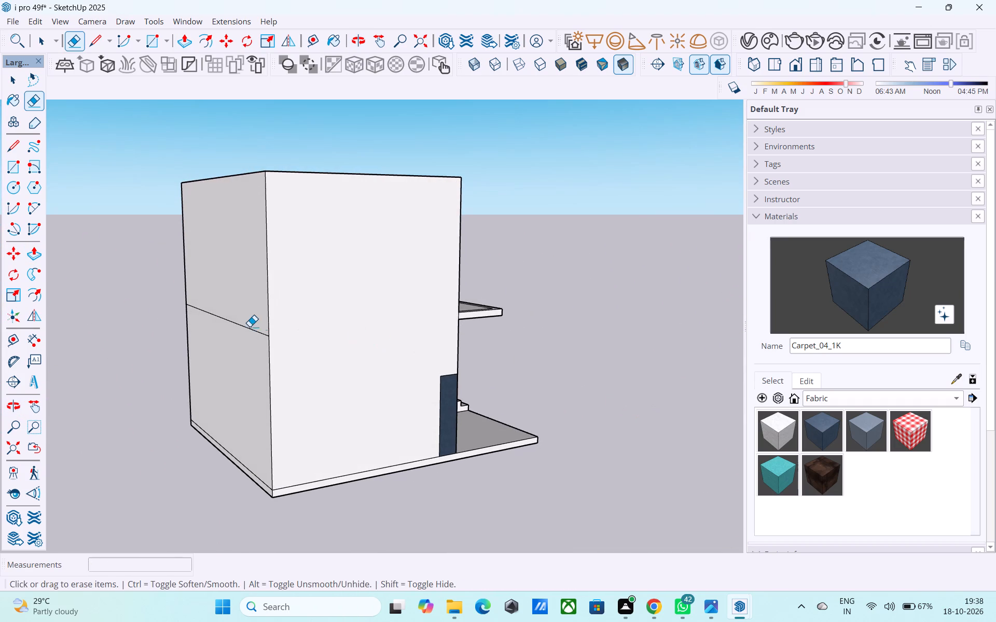
pyautogui.click(248, 326)
pyautogui.moveTo(385, 323); pyautogui.dragTo(255, 369, button='middle')
pyautogui.scroll(-4, 252, 373)
pyautogui.moveTo(251, 373); pyautogui.dragTo(511, 362, button='middle')
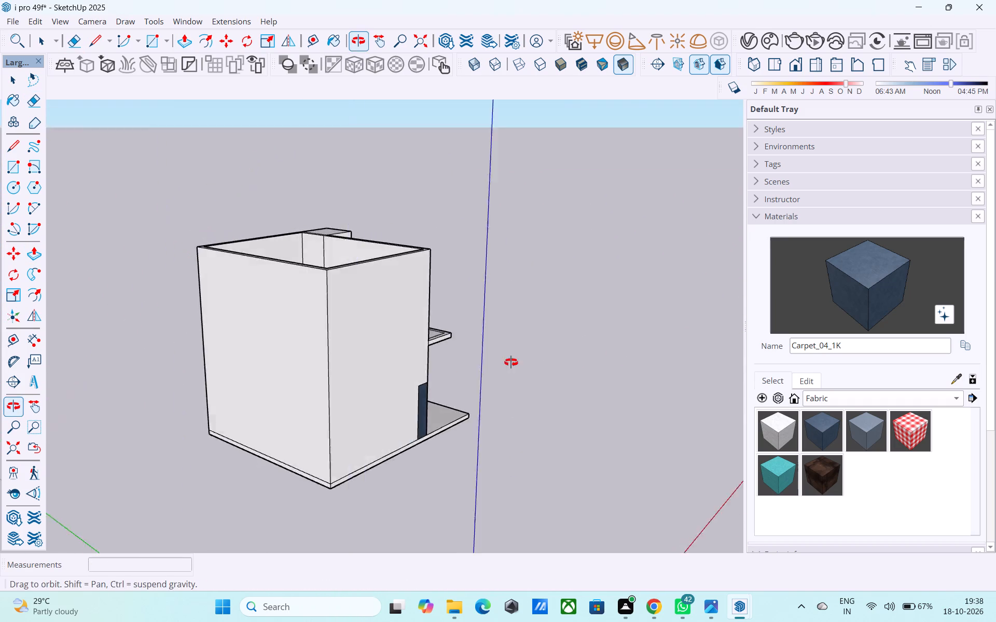
pyautogui.moveTo(511, 362); pyautogui.dragTo(521, 360, button='middle')
# Erase the floor seam on the tower-side wall and the leftover vertical edge where the upper wall meets the tower.
pyautogui.moveTo(203, 367); pyautogui.dragTo(570, 357, button='middle')
pyautogui.scroll(4, 395, 354)
pyautogui.moveTo(372, 362); pyautogui.dragTo(363, 381)
pyautogui.moveTo(289, 309); pyautogui.dragTo(282, 306)
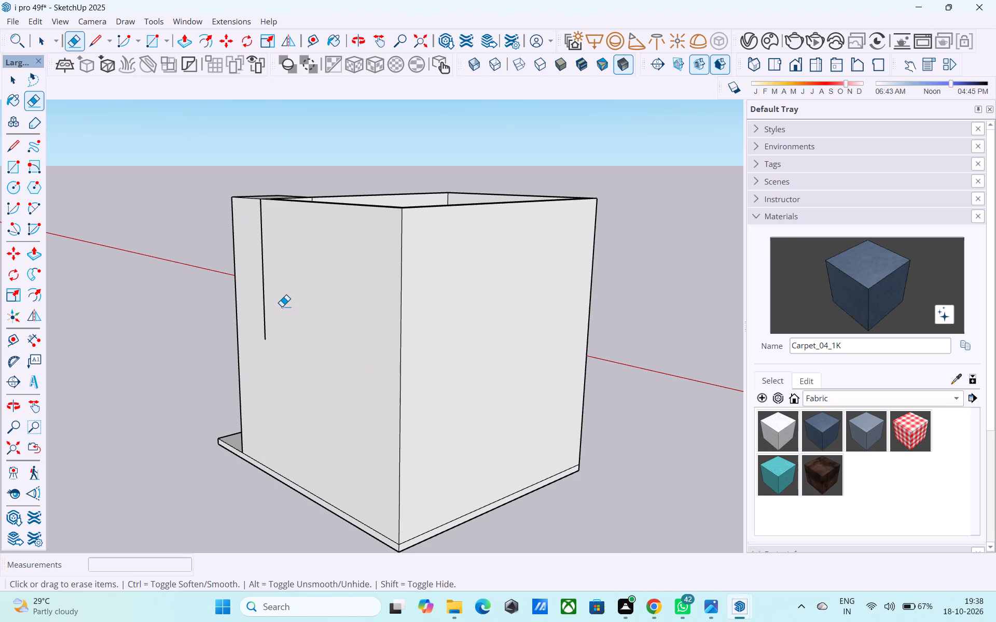
pyautogui.moveTo(282, 306); pyautogui.dragTo(265, 299)
# Examine the cleaned-up walls and open top of the upper floor from the side and above.
pyautogui.scroll(-4, 273, 306)
pyautogui.moveTo(533, 323); pyautogui.dragTo(149, 330, button='middle')
pyautogui.moveTo(530, 317); pyautogui.dragTo(134, 372, button='middle')
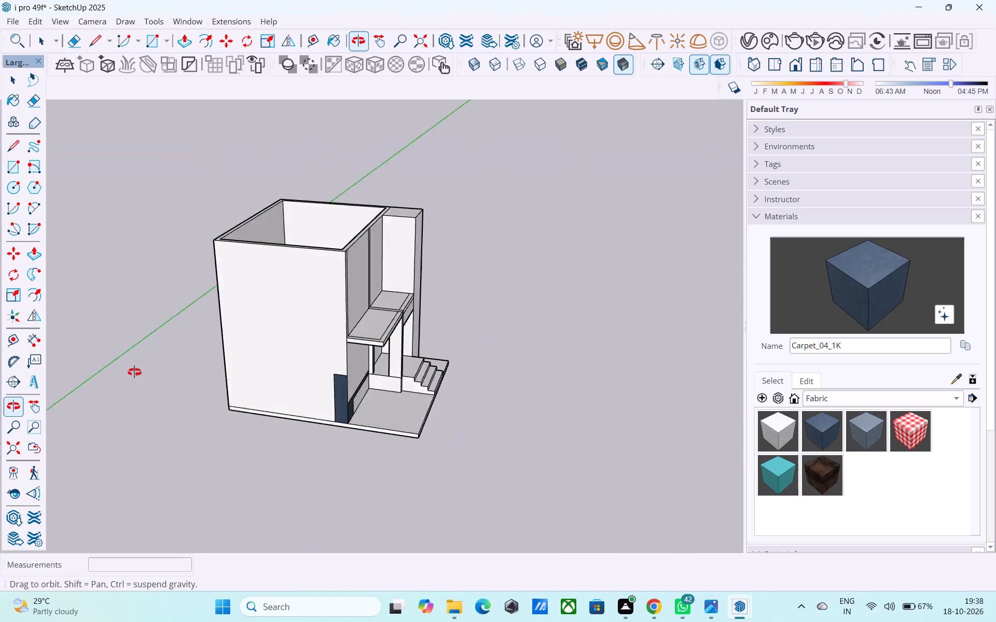
pyautogui.moveTo(134, 372); pyautogui.dragTo(122, 372, button='middle')
pyautogui.scroll(4, 254, 330)
pyautogui.scroll(-3, 225, 346)
pyautogui.moveTo(223, 349); pyautogui.dragTo(253, 328, button='middle')
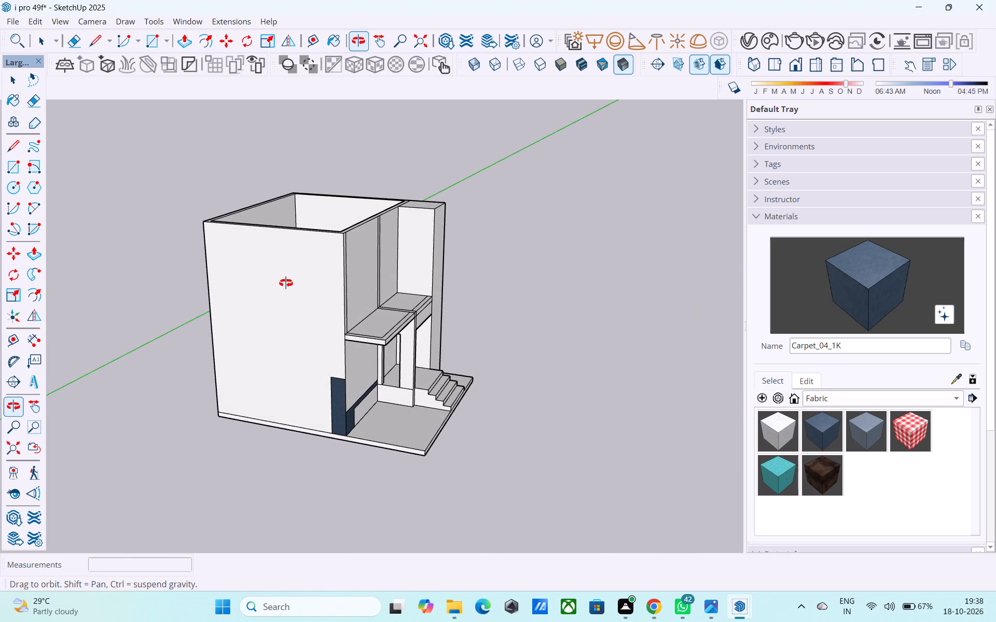
pyautogui.scroll(4, 300, 272)
pyautogui.moveTo(307, 265); pyautogui.dragTo(242, 300, button='middle')
pyautogui.moveTo(288, 290); pyautogui.dragTo(285, 331, button='middle')
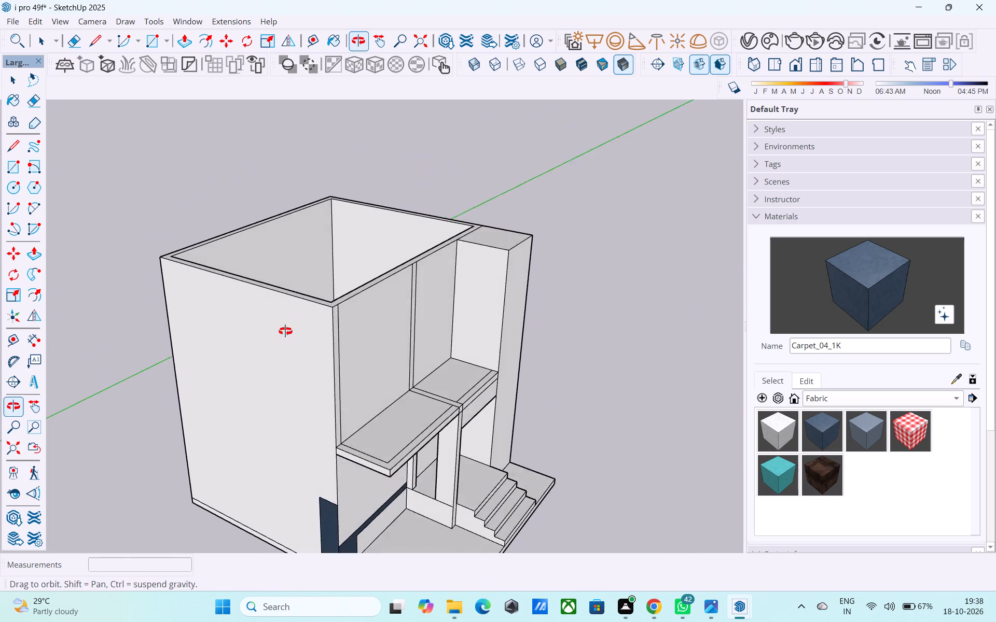
pyautogui.moveTo(285, 331); pyautogui.dragTo(268, 267, button='middle')
# Copy the upper floor's vertical front corner edge 2' back along the plain side wall.
pyautogui.scroll(9, 338, 257)
pyautogui.moveTo(329, 257); pyautogui.dragTo(321, 295, button='middle')
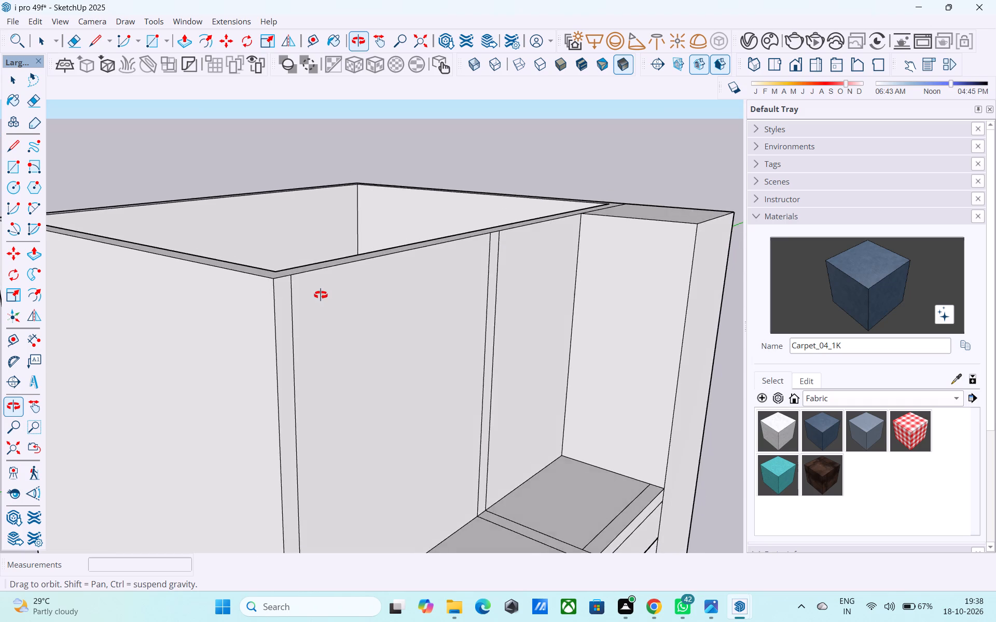
pyautogui.moveTo(321, 295); pyautogui.dragTo(357, 301, button='middle')
pyautogui.press('space')
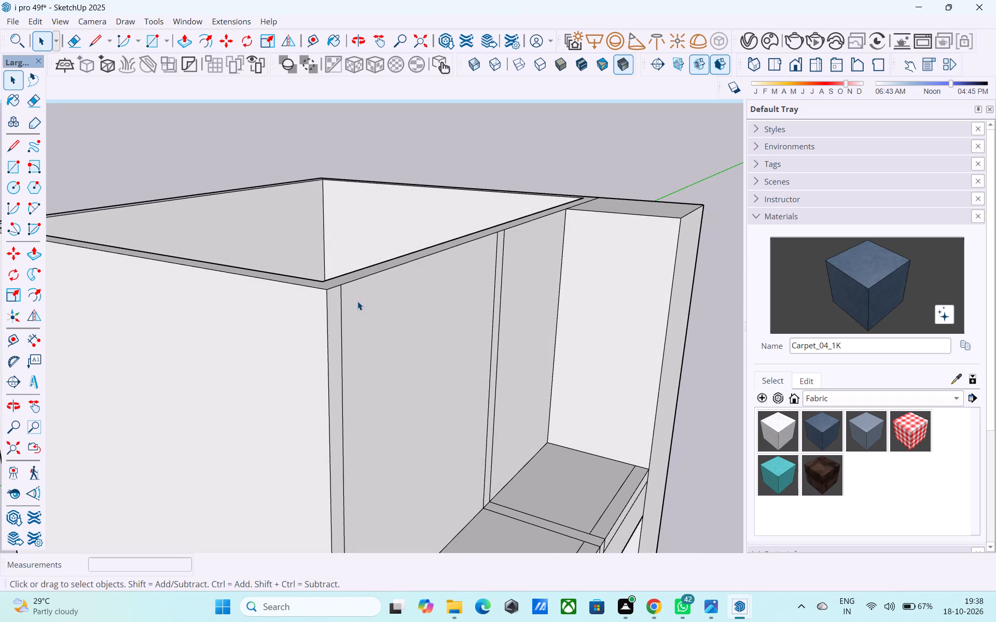
pyautogui.scroll(-2, 357, 301)
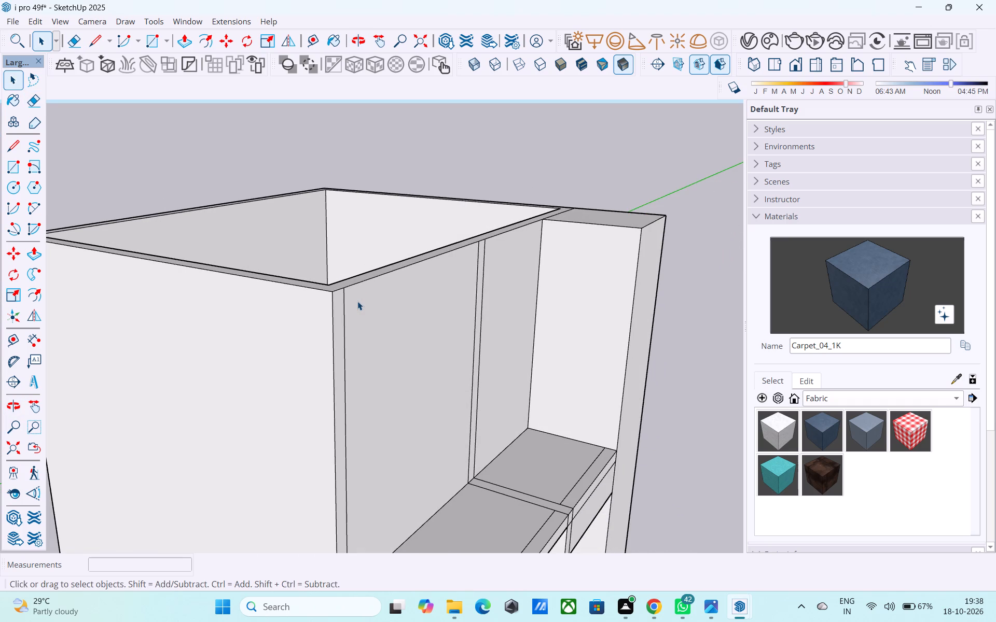
pyautogui.moveTo(357, 301); pyautogui.dragTo(305, 320, button='middle')
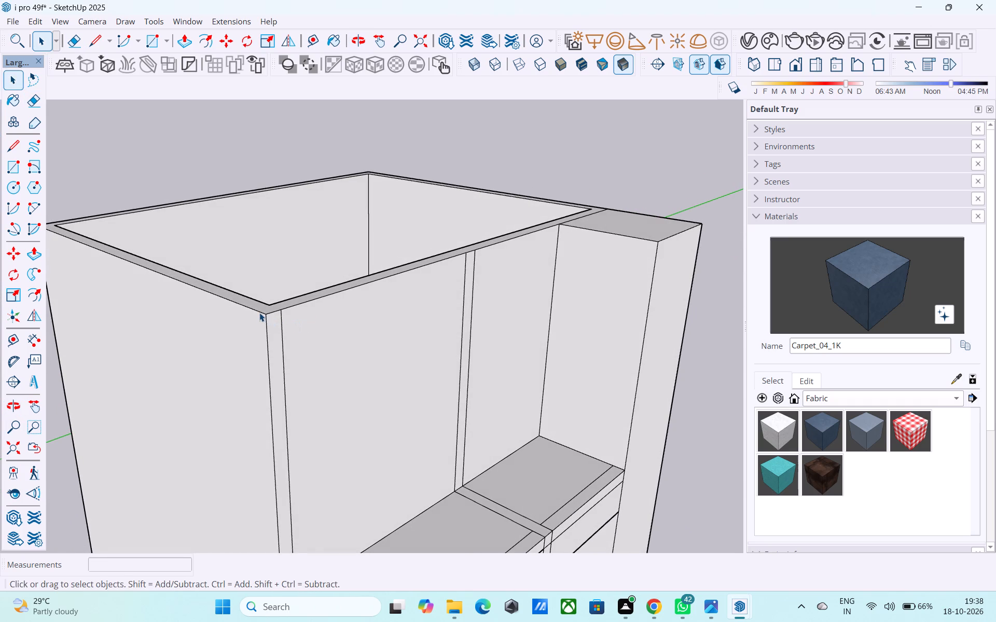
pyautogui.click(259, 312)
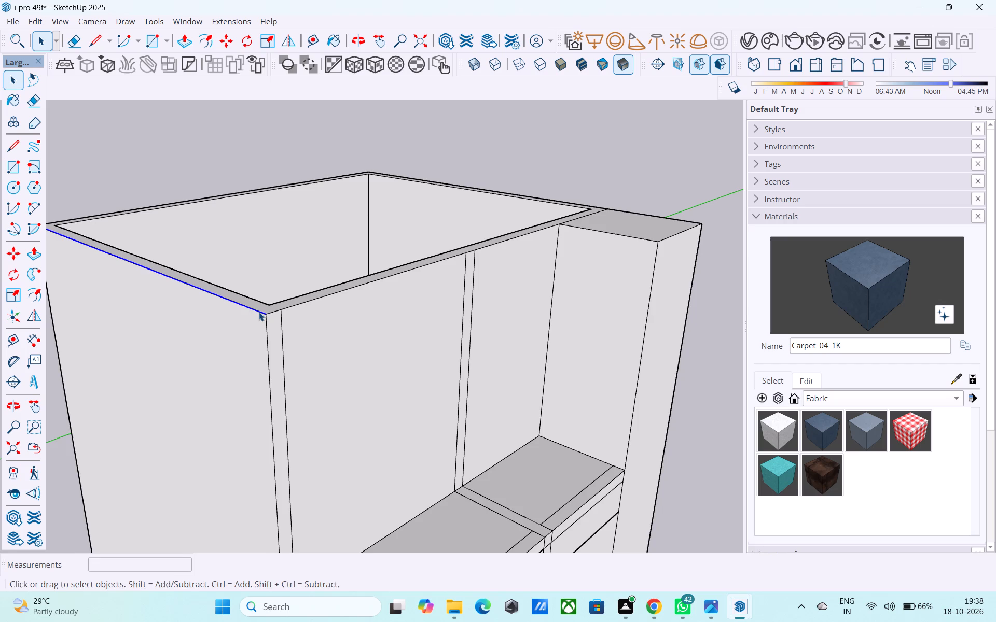
pyautogui.moveTo(259, 312); pyautogui.dragTo(273, 321, button='middle')
pyautogui.click(282, 342)
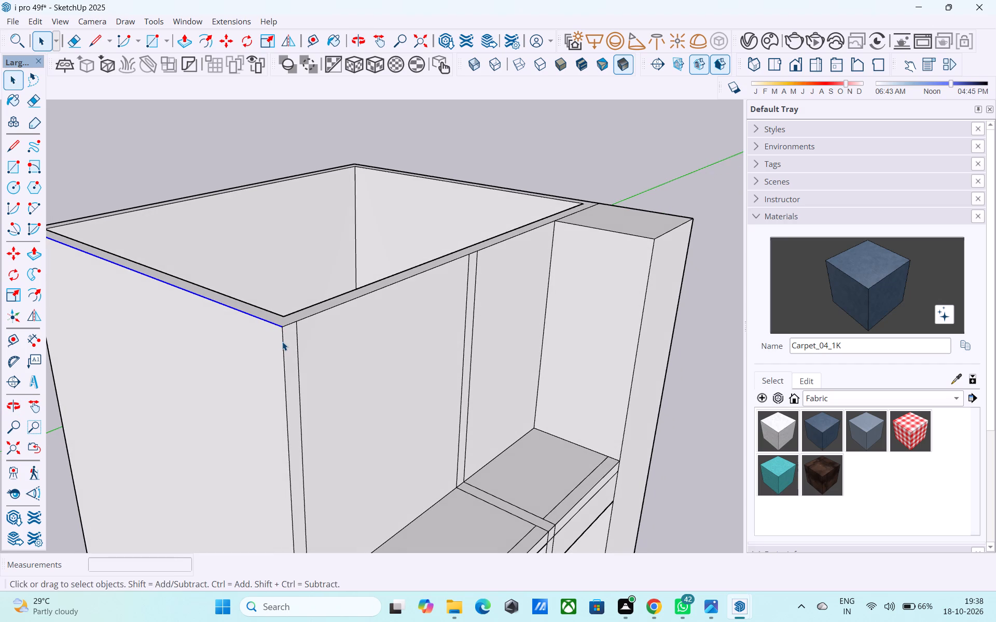
pyautogui.press('m')
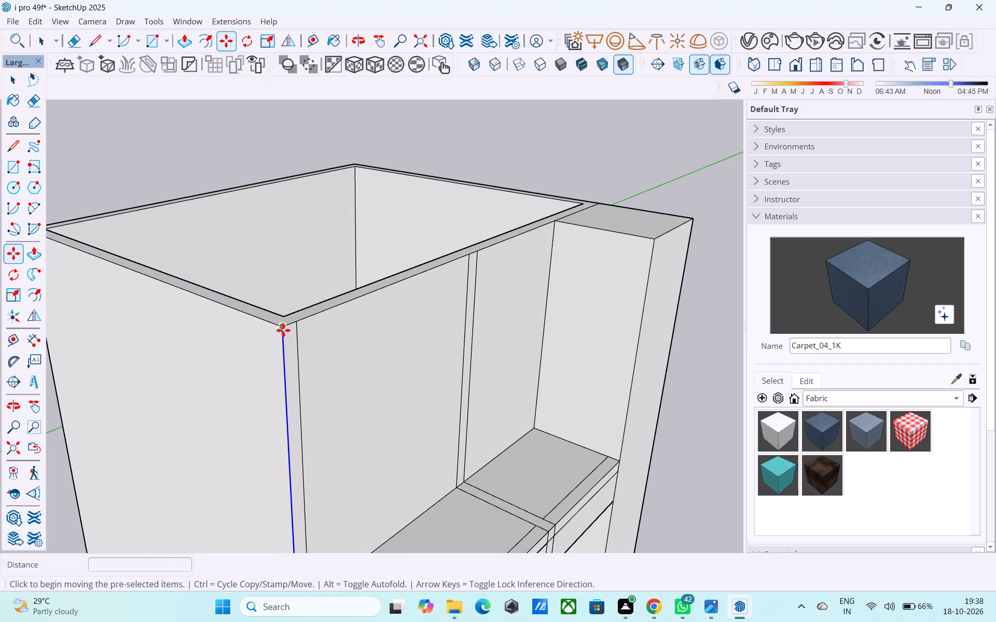
pyautogui.click(283, 327)
pyautogui.scroll(-6, 243, 314)
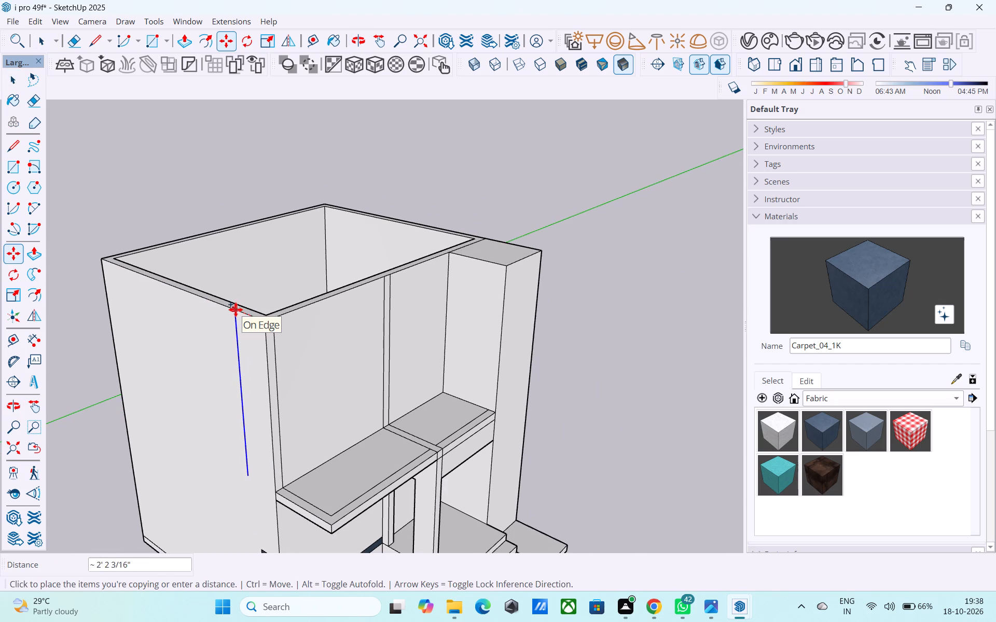
pyautogui.write("2'")
pyautogui.press('Return')
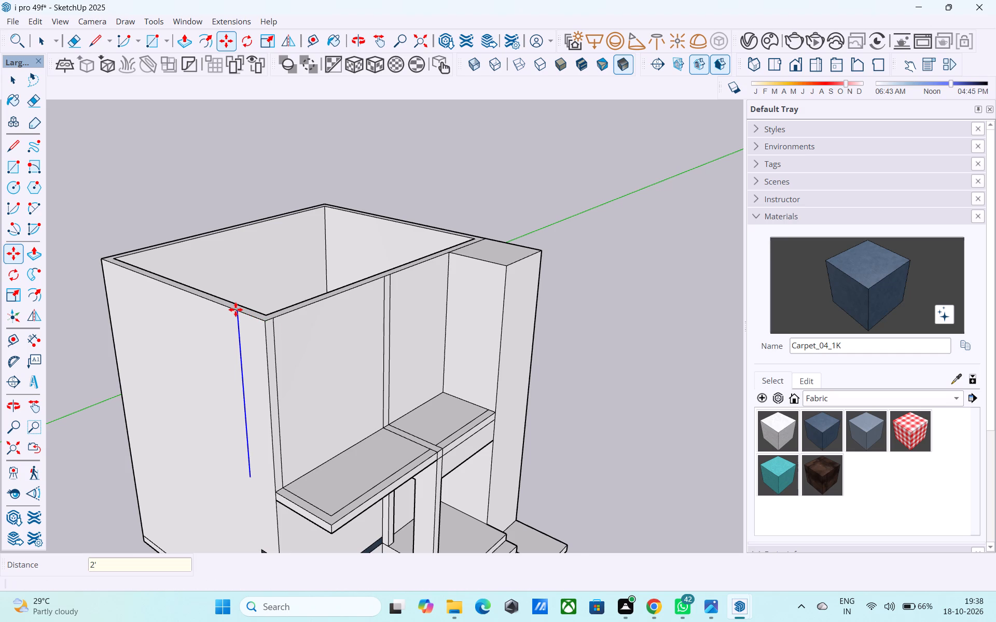
# Copy the copied vertical edge another 2' back along the side wall.
pyautogui.scroll(3, 236, 309)
pyautogui.click(237, 309)
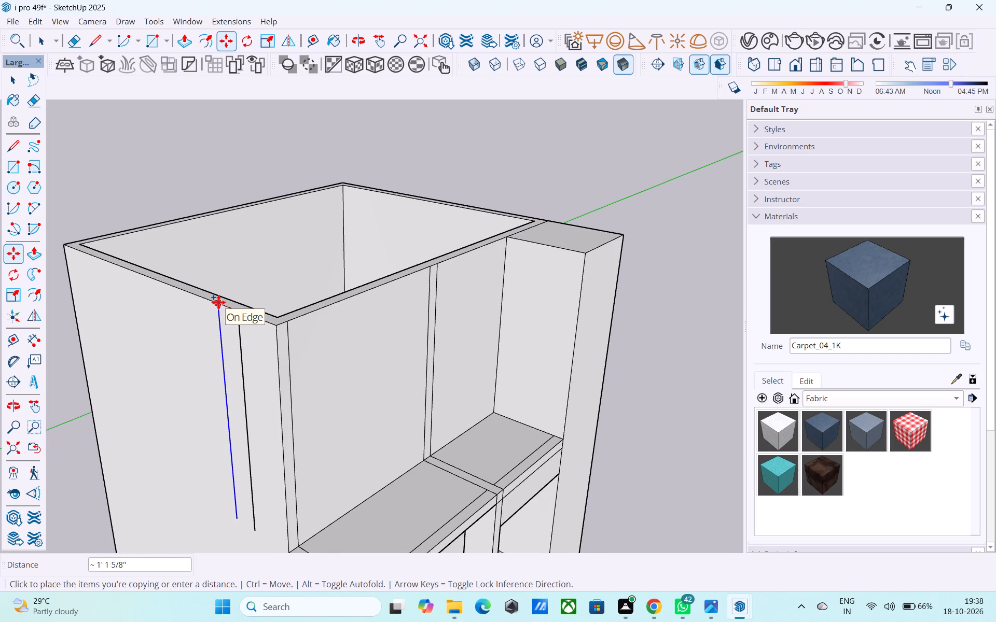
pyautogui.write("2'")
pyautogui.press('Return')
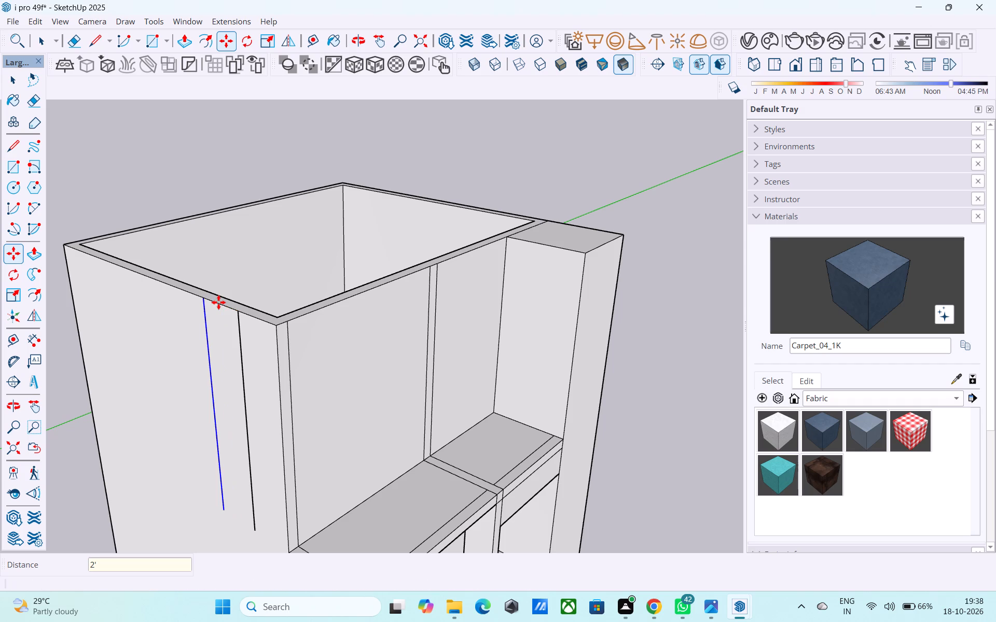
# Extend the rear vertical line of the side-wall strip 5' straight down from its lower end.
pyautogui.moveTo(218, 302); pyautogui.dragTo(309, 205, button='middle')
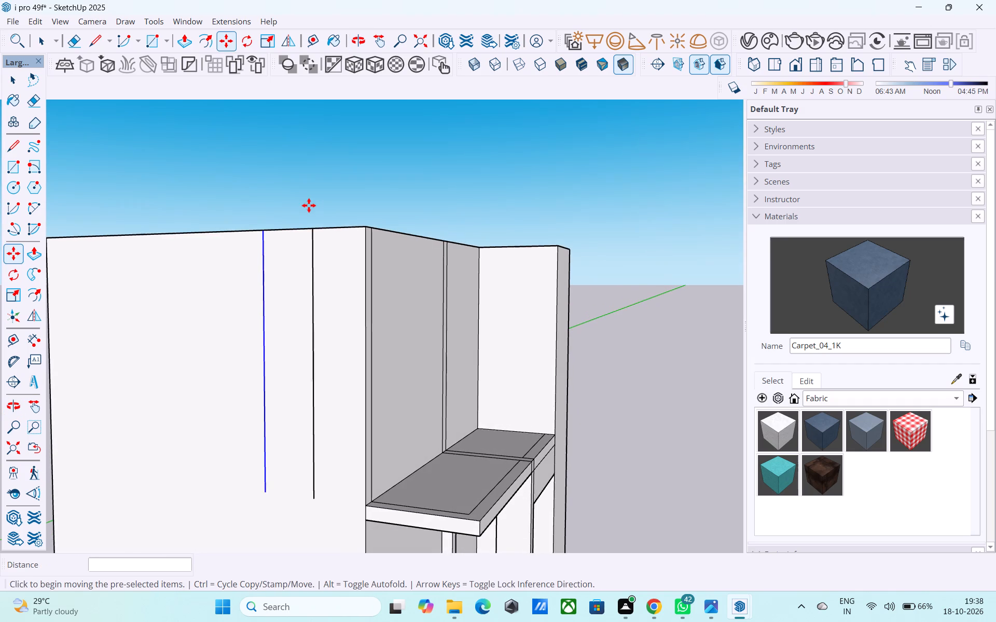
pyautogui.scroll(-5, 309, 205)
pyautogui.scroll(-1, 290, 281)
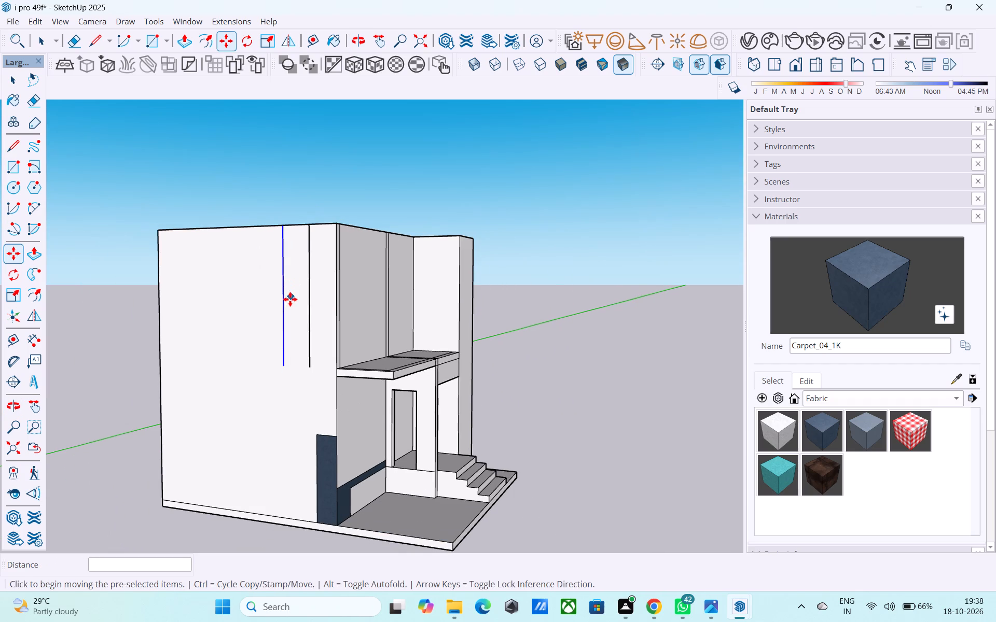
pyautogui.scroll(2, 290, 307)
pyautogui.press('space')
pyautogui.press('l')
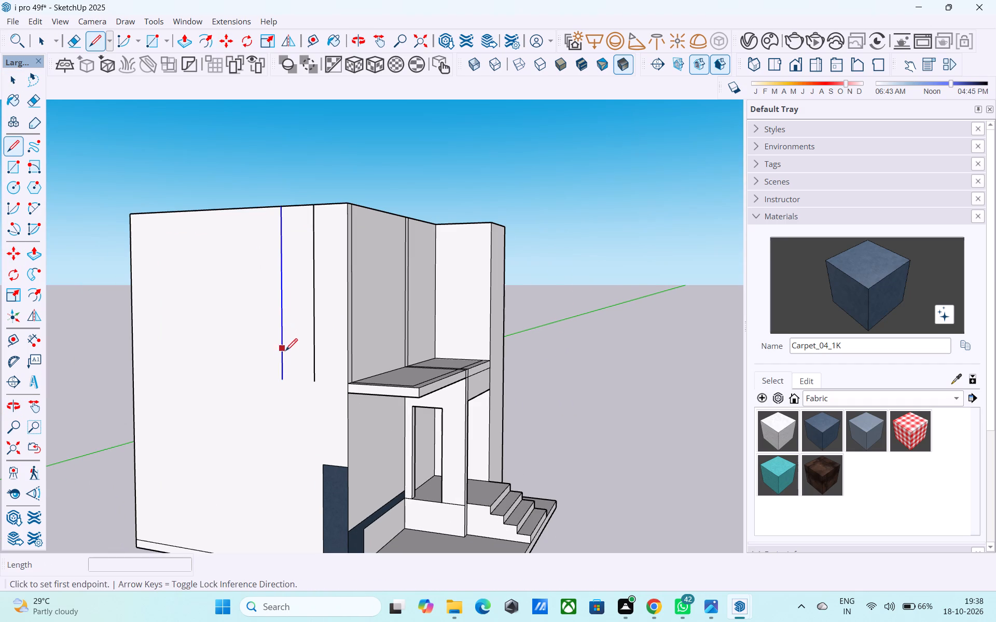
pyautogui.click(284, 377)
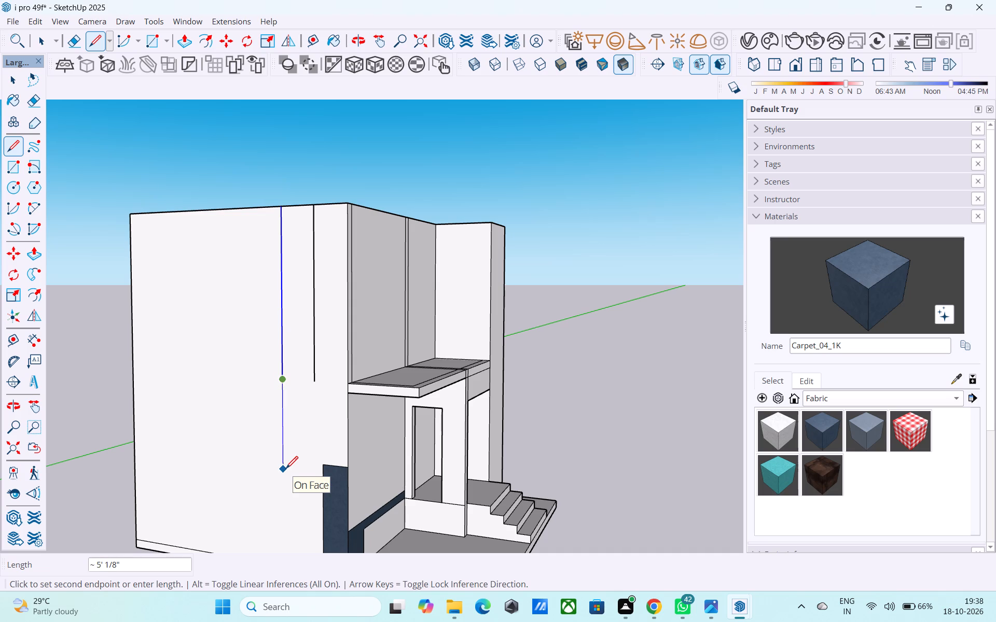
pyautogui.write("5'")
pyautogui.press('Return')
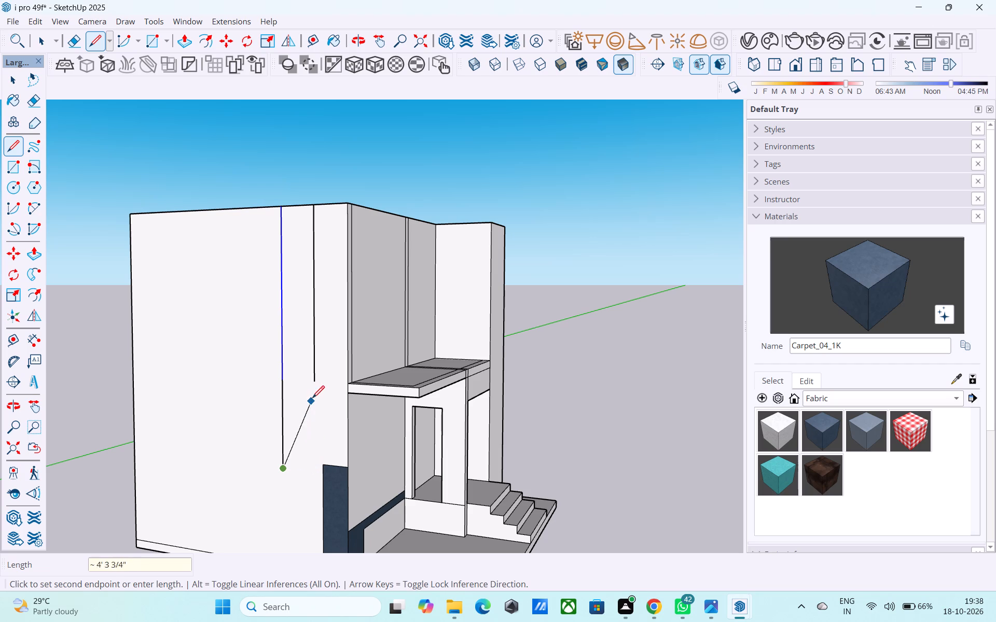
# Draw the strip's bottom line toward the front vertical line and extend that front line down to the same level.
pyautogui.click(312, 475)
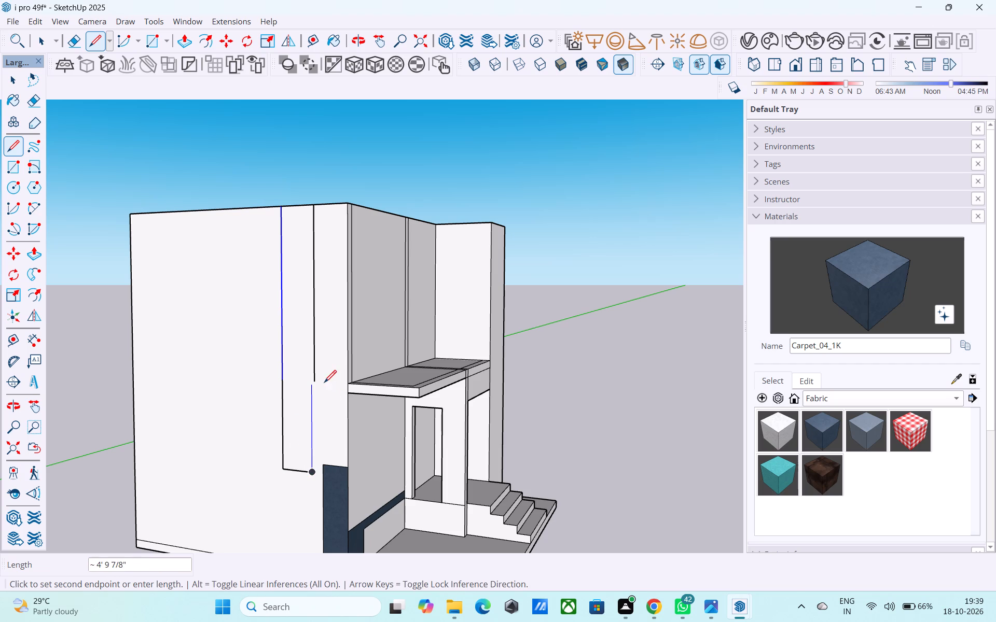
pyautogui.scroll(4, 316, 380)
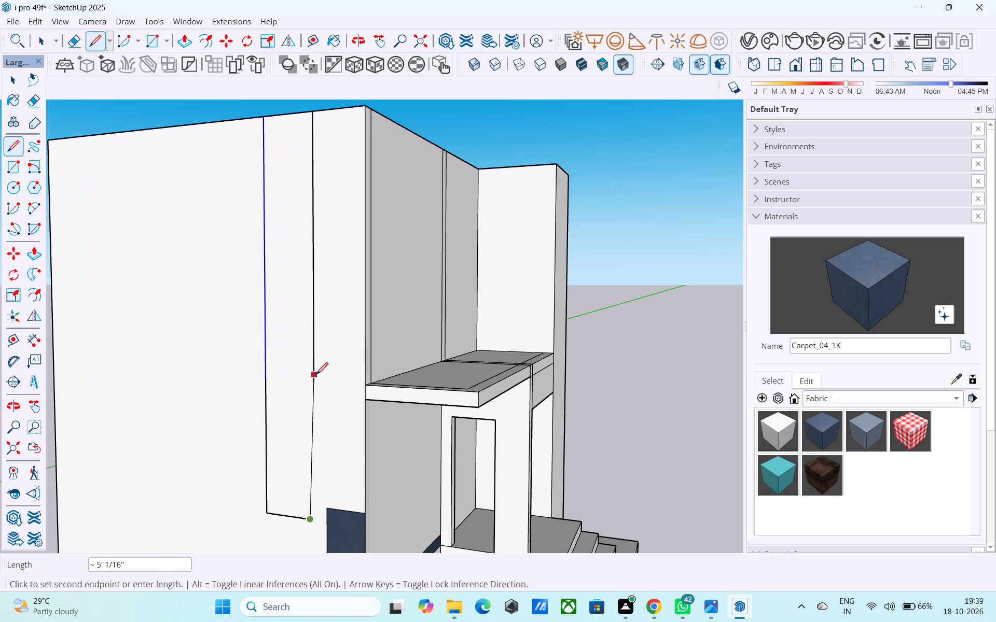
pyautogui.press('l')
pyautogui.click(316, 378)
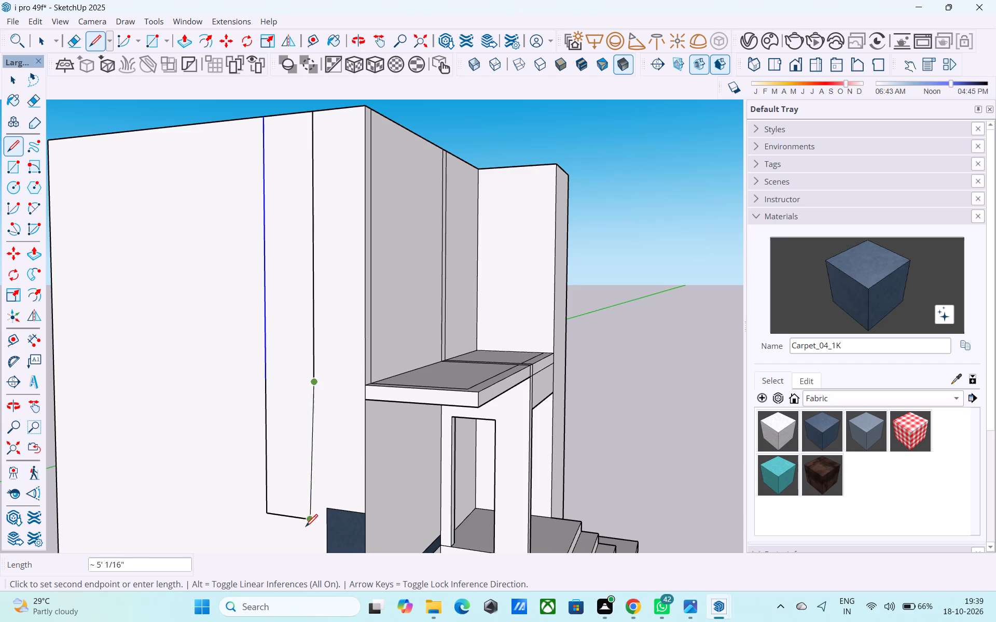
pyautogui.click(310, 535)
pyautogui.press('space')
pyautogui.press('space')
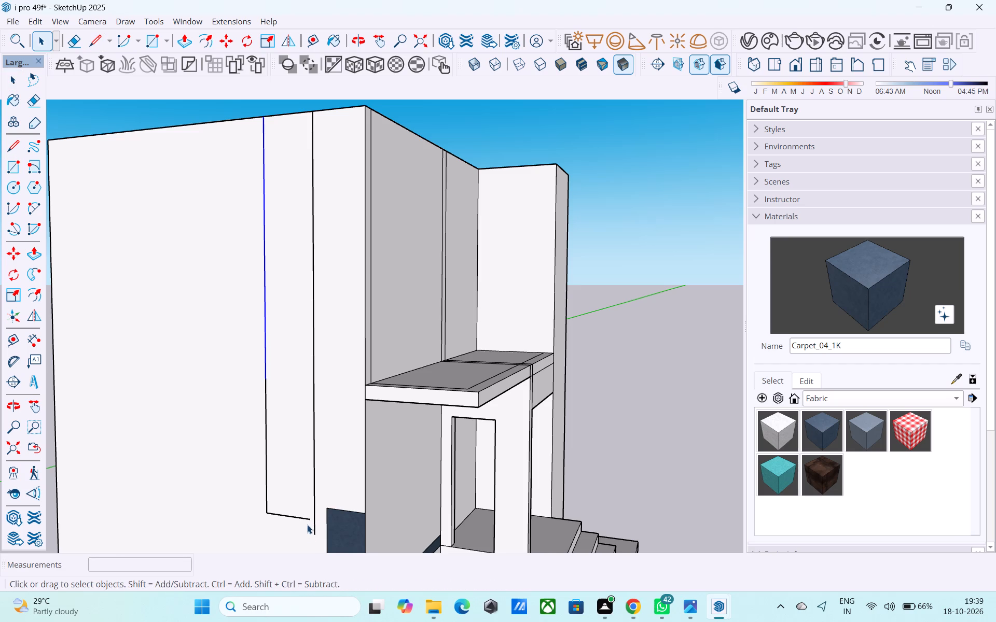
# Close the gap at the strip's lower front corner and erase the line stub hanging below it.
pyautogui.scroll(3, 308, 524)
pyautogui.press('l')
pyautogui.click(310, 521)
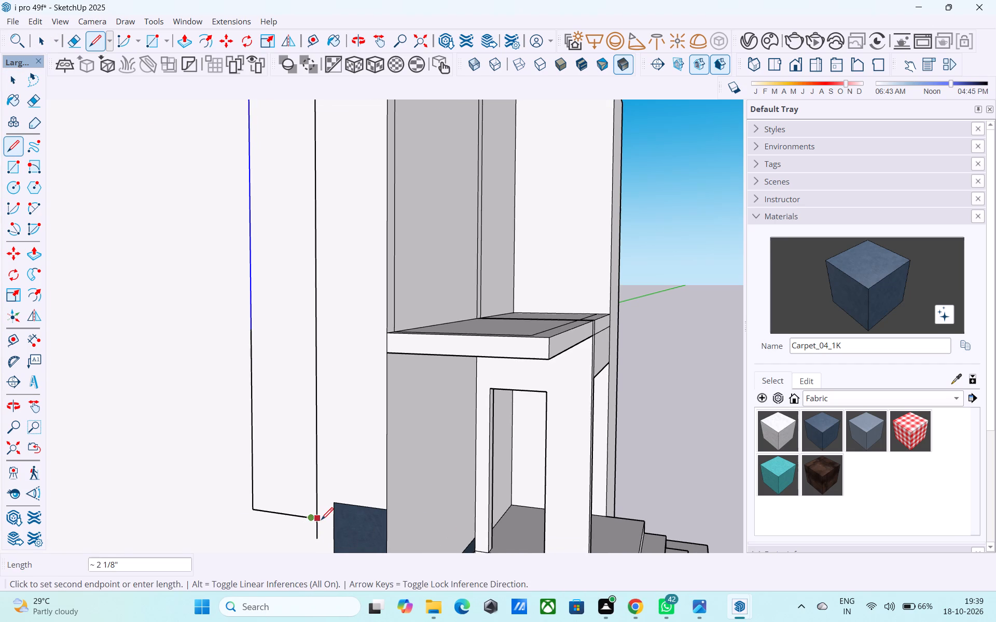
pyautogui.click(321, 521)
pyautogui.press('e')
pyautogui.moveTo(321, 528); pyautogui.dragTo(313, 531)
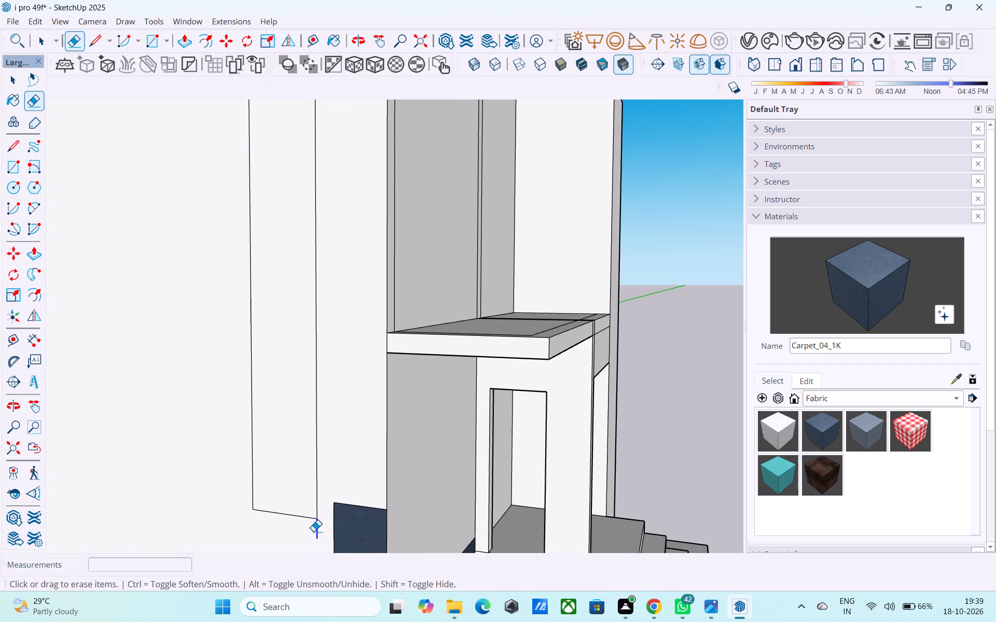
pyautogui.moveTo(313, 531); pyautogui.dragTo(314, 531)
# Examine the outlined side-wall strip and the open top of the upper floor from below, the side and above.
pyautogui.scroll(-6, 275, 532)
pyautogui.moveTo(269, 532); pyautogui.dragTo(342, 250, button='middle')
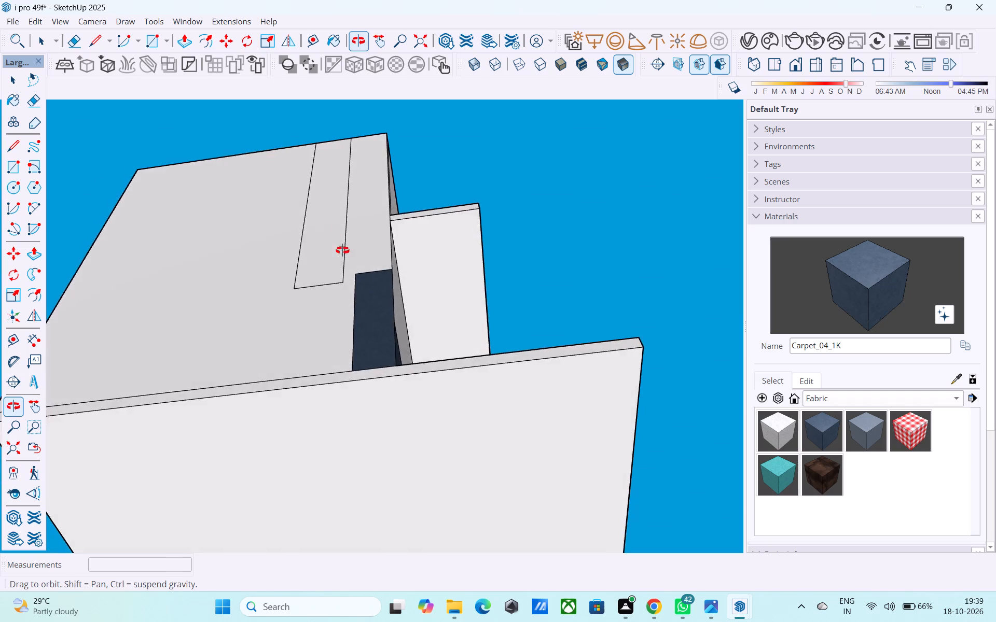
pyautogui.moveTo(342, 250); pyautogui.dragTo(266, 527, button='middle')
pyautogui.scroll(-4, 242, 457)
pyautogui.moveTo(237, 448); pyautogui.dragTo(237, 459, button='middle')
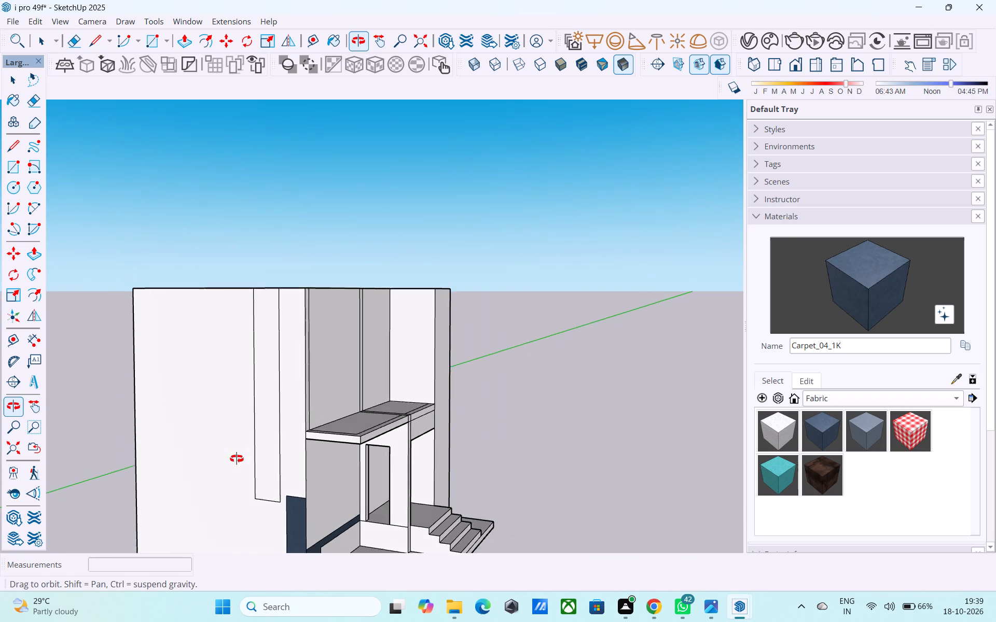
pyautogui.moveTo(237, 459); pyautogui.dragTo(310, 501, button='middle')
pyautogui.scroll(3, 313, 323)
pyautogui.scroll(-2, 312, 315)
pyautogui.moveTo(311, 315); pyautogui.dragTo(247, 423, button='middle')
pyautogui.press('space')
pyautogui.moveTo(249, 415); pyautogui.dragTo(249, 478, button='middle')
pyautogui.scroll(-1, 248, 472)
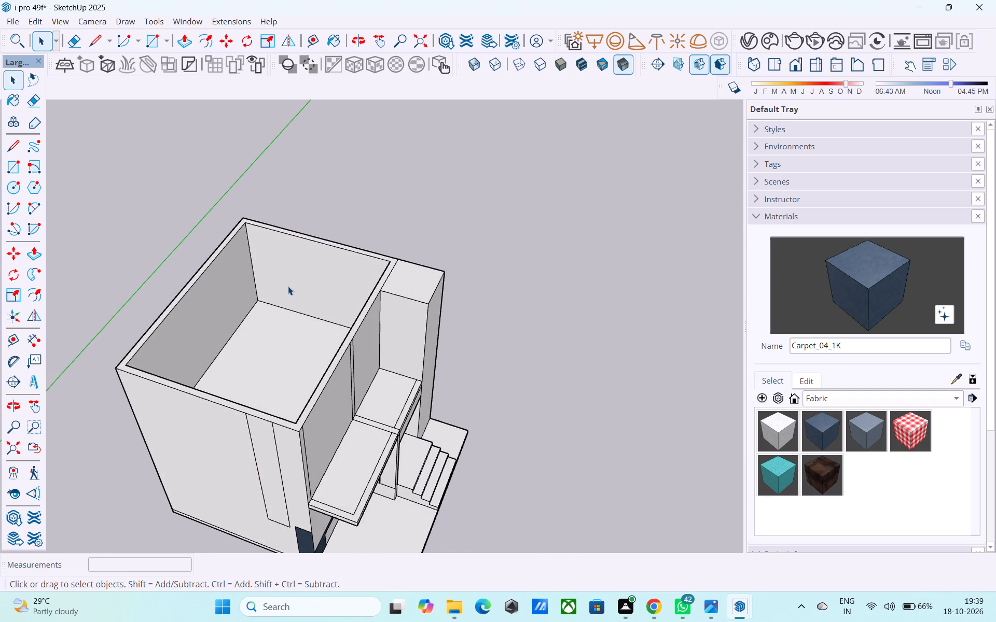
# Cover the upper floor's open top with a 14' 6" by 18' 6" rectangle, plus a second rectangle along the inner wall edges.
pyautogui.press('r')
pyautogui.scroll(1, 284, 275)
pyautogui.click(242, 213)
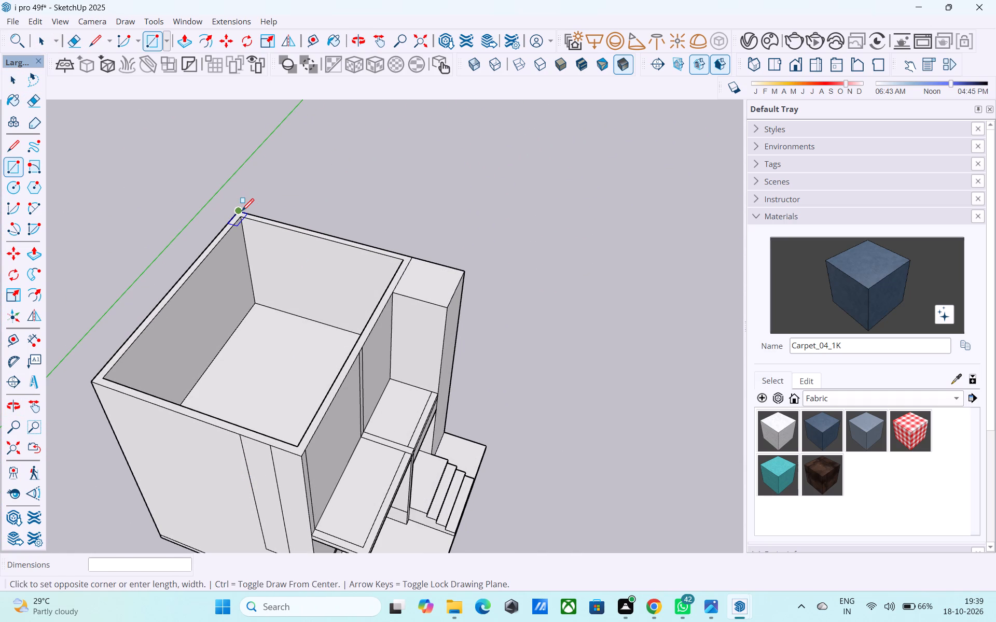
pyautogui.click(305, 457)
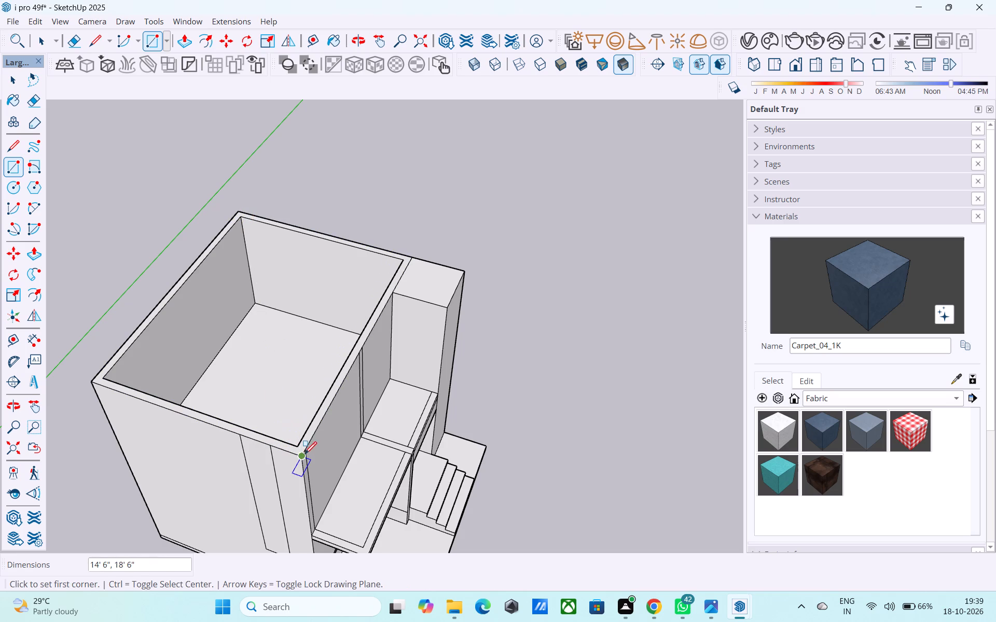
pyautogui.click(243, 220)
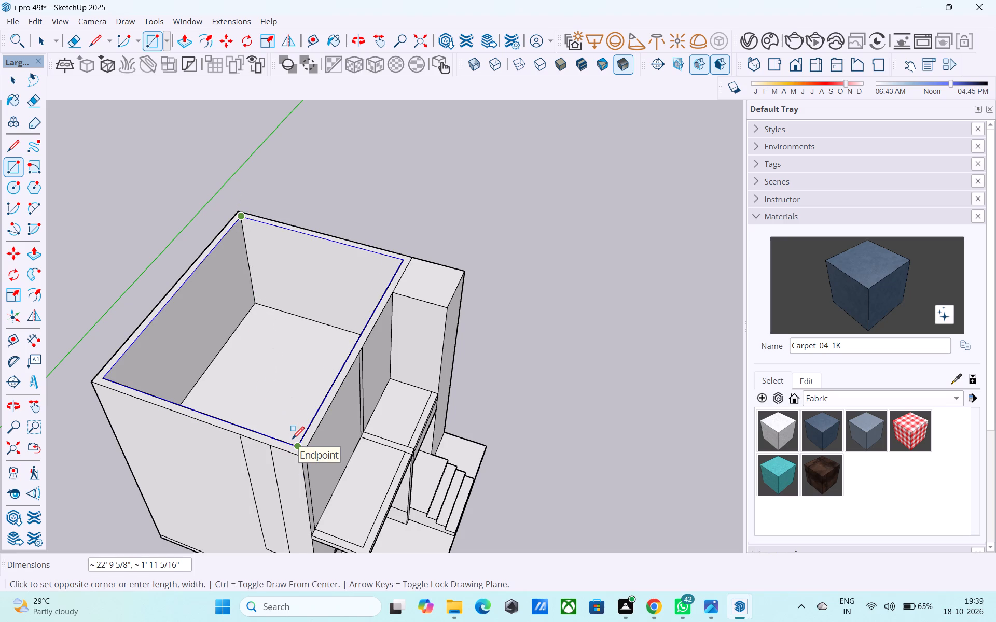
pyautogui.click(292, 440)
# Reverse the roof face inside the wall rim.
pyautogui.press('space')
pyautogui.click(288, 421)
pyautogui.rightClick(288, 421)
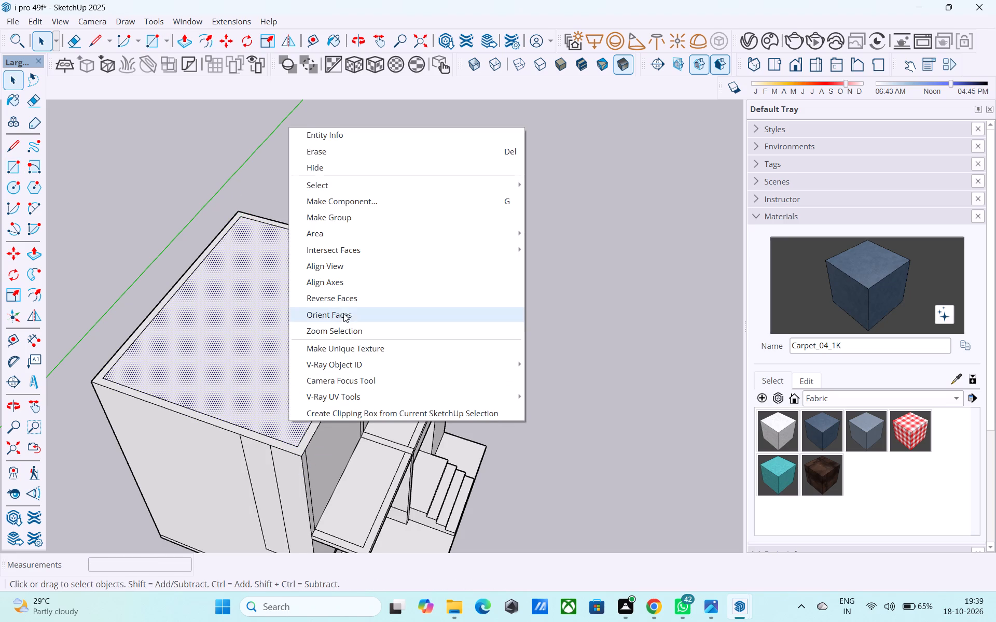
pyautogui.click(363, 299)
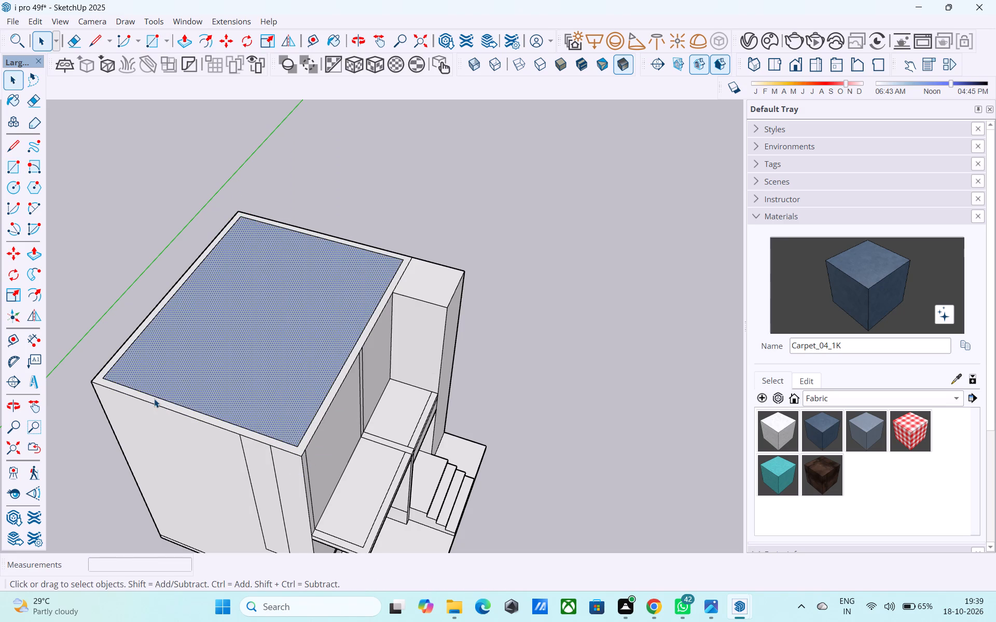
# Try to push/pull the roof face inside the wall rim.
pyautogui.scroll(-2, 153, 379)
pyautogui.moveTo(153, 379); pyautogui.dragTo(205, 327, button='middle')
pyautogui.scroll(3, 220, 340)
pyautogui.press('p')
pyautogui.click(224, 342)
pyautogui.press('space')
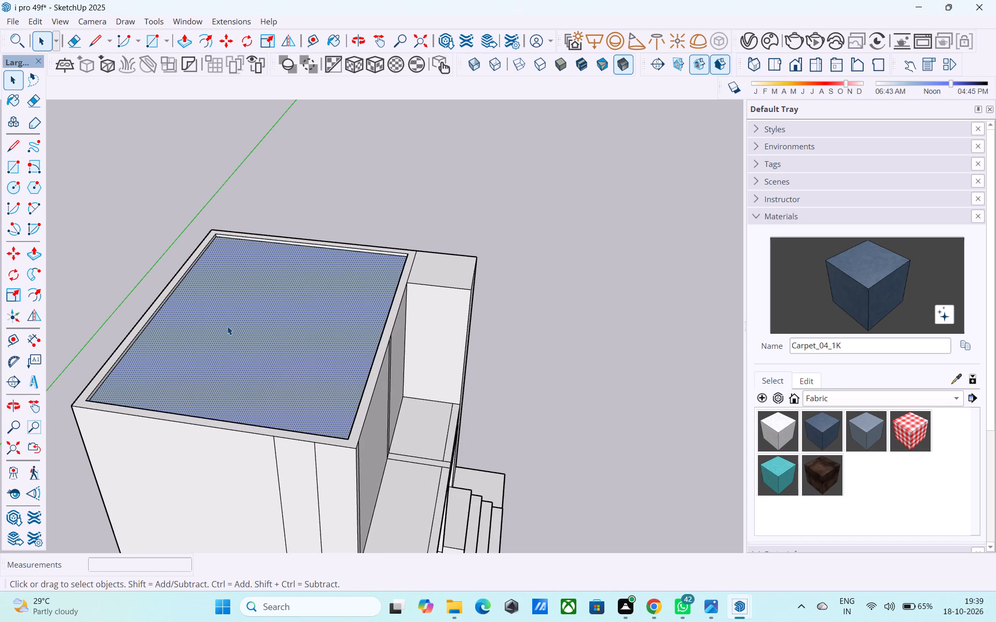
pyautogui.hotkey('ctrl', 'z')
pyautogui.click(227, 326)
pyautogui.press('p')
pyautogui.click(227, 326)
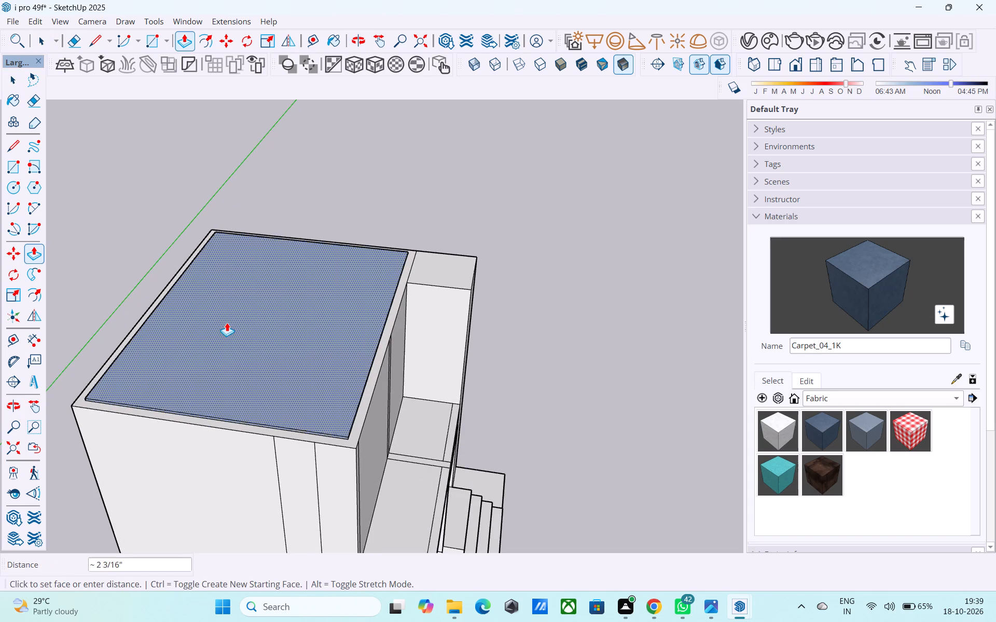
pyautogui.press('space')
# Draw a 6" vertical line up from the outer rear roof corner diagonally opposite the front strip-side corner.
pyautogui.moveTo(227, 321); pyautogui.dragTo(272, 332, button='middle')
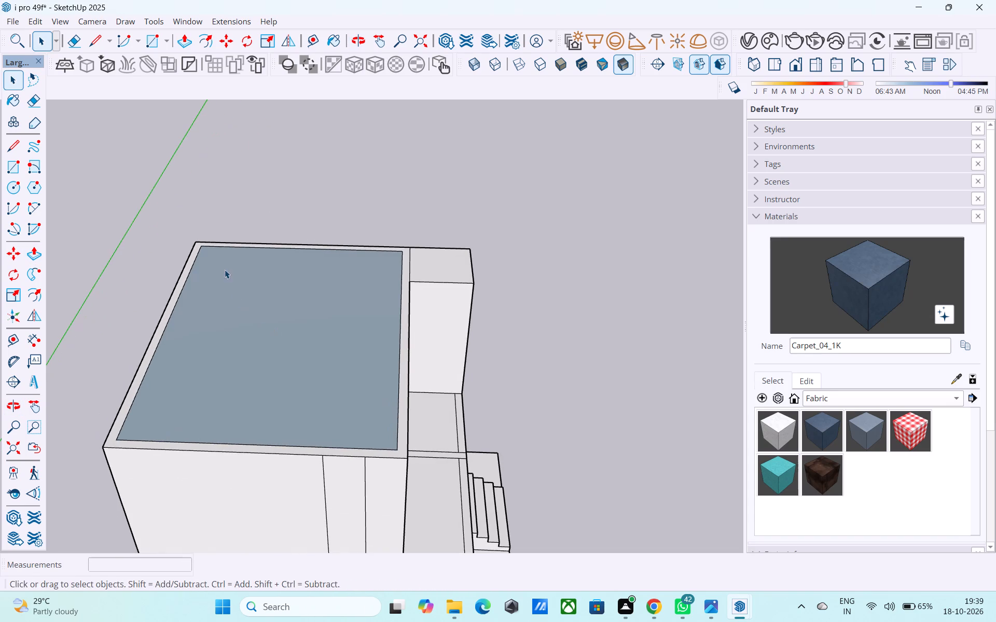
pyautogui.press('l')
pyautogui.click(196, 241)
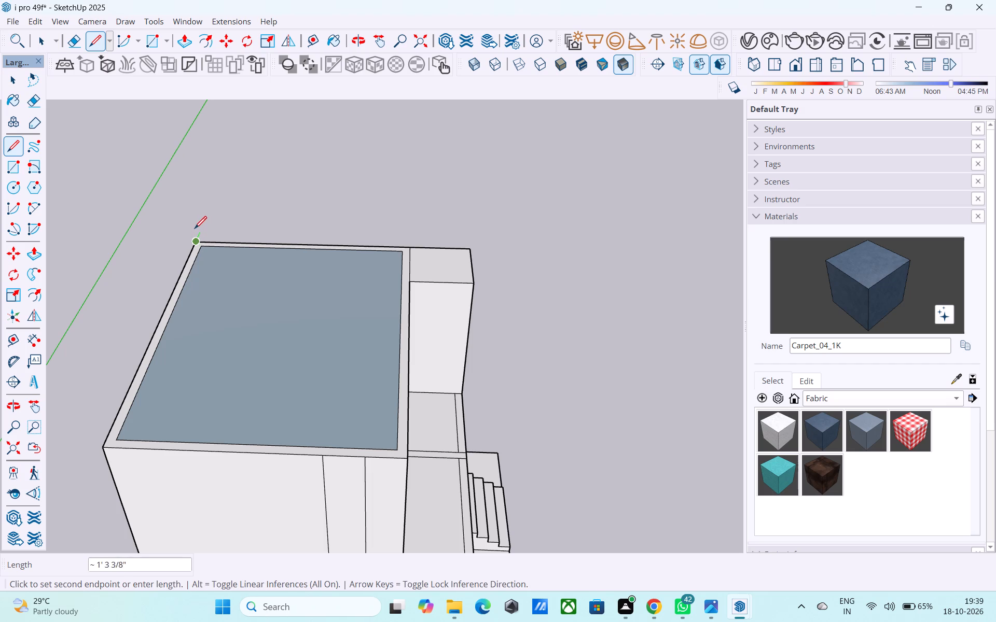
pyautogui.write('6"')
pyautogui.press('Return')
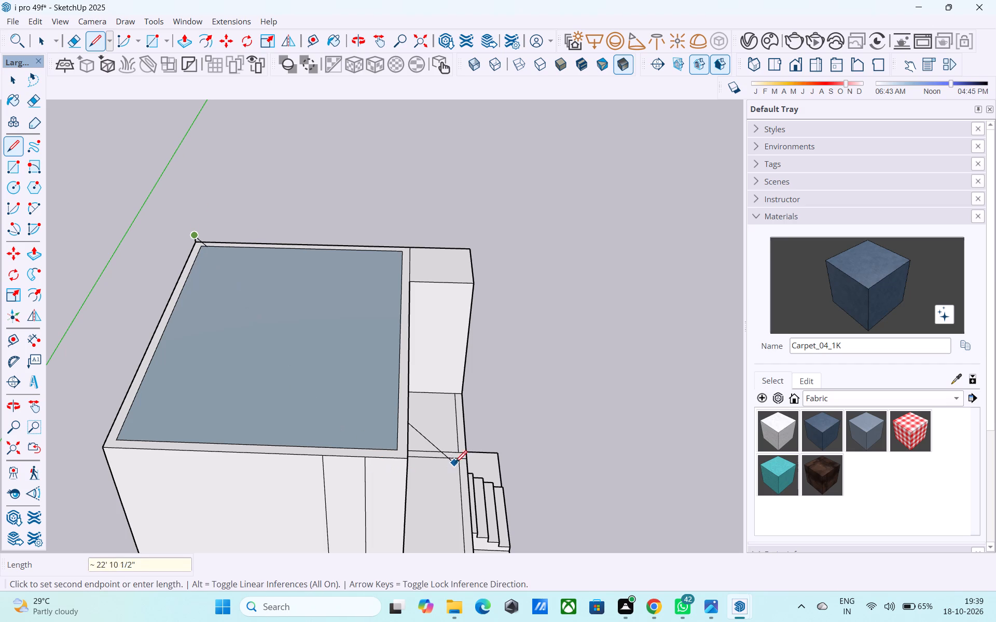
# Draw a 6" vertical line up from the front roof corner beside the side-wall strip.
pyautogui.press('l')
pyautogui.click(409, 457)
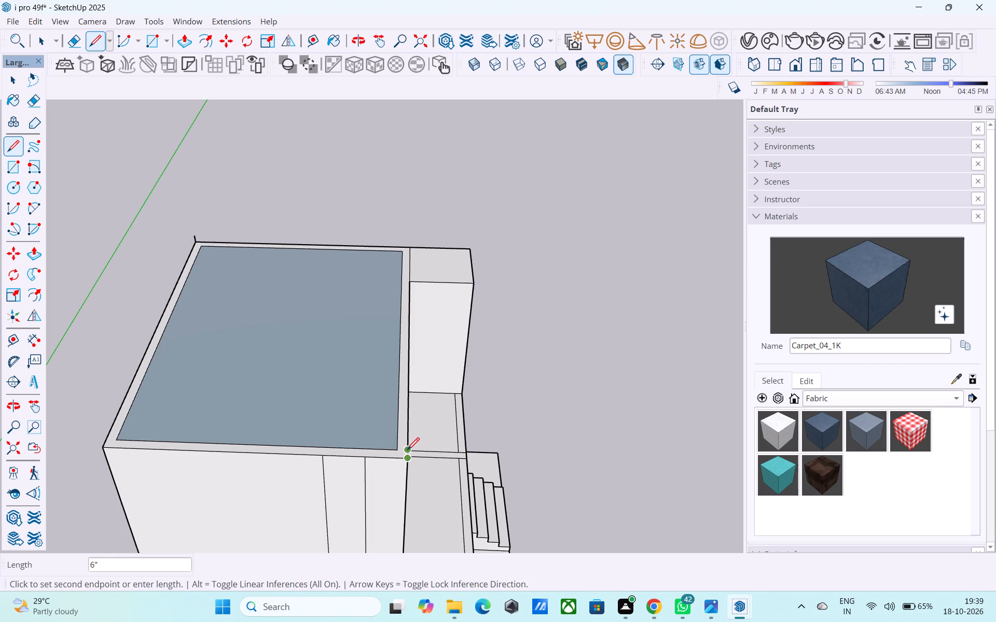
pyautogui.moveTo(407, 446); pyautogui.dragTo(290, 268, button='middle')
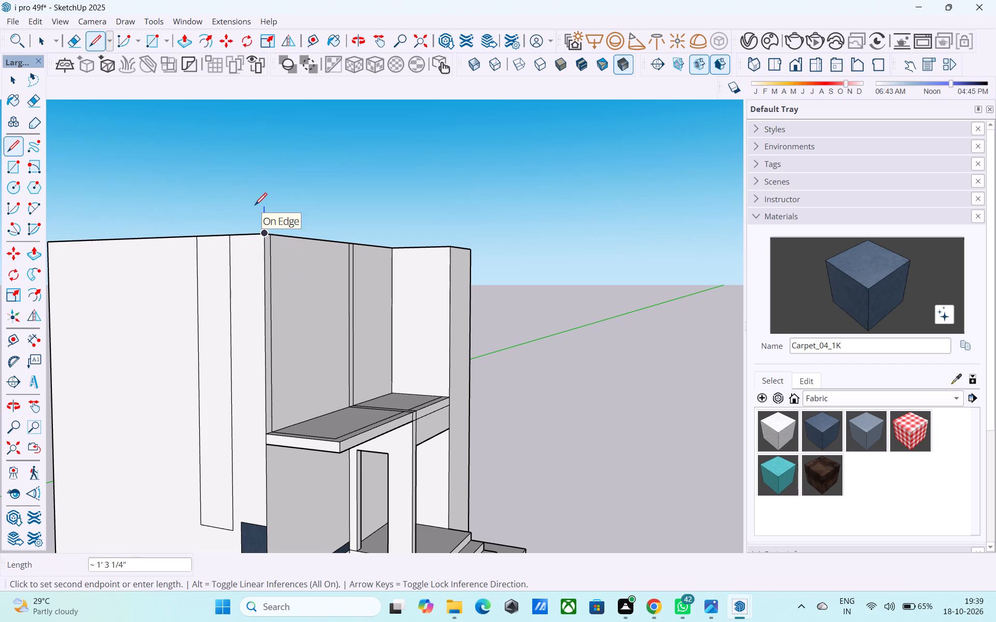
pyautogui.write('6"')
pyautogui.press('Return')
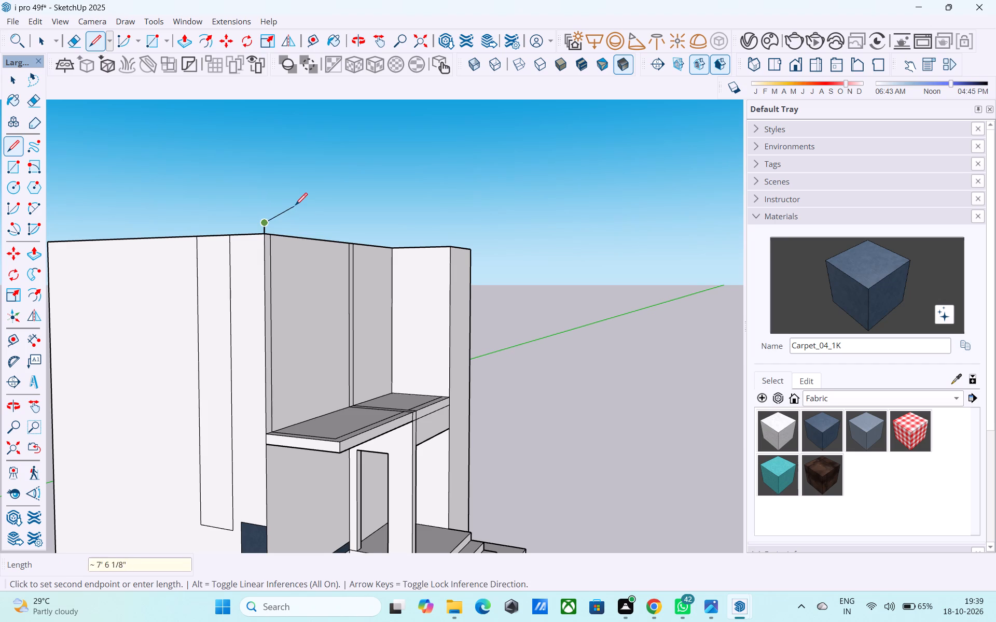
# Draw the raised roof rectangle between the top ends of the two 6" corner lines.
pyautogui.scroll(-4, 295, 206)
pyautogui.moveTo(295, 206); pyautogui.dragTo(269, 312, button='middle')
pyautogui.press('r')
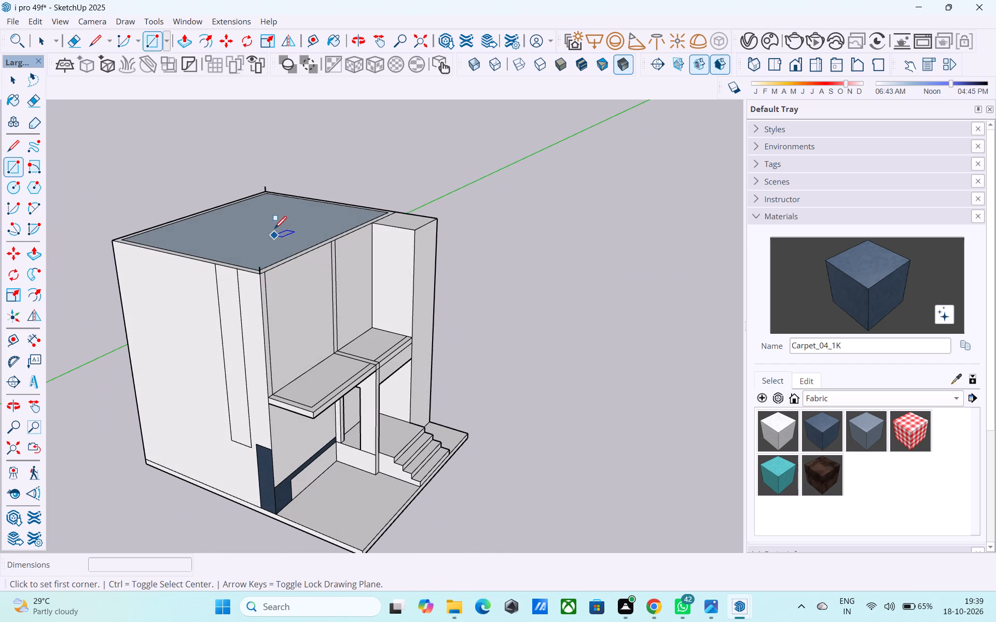
pyautogui.scroll(3, 281, 206)
pyautogui.click(258, 181)
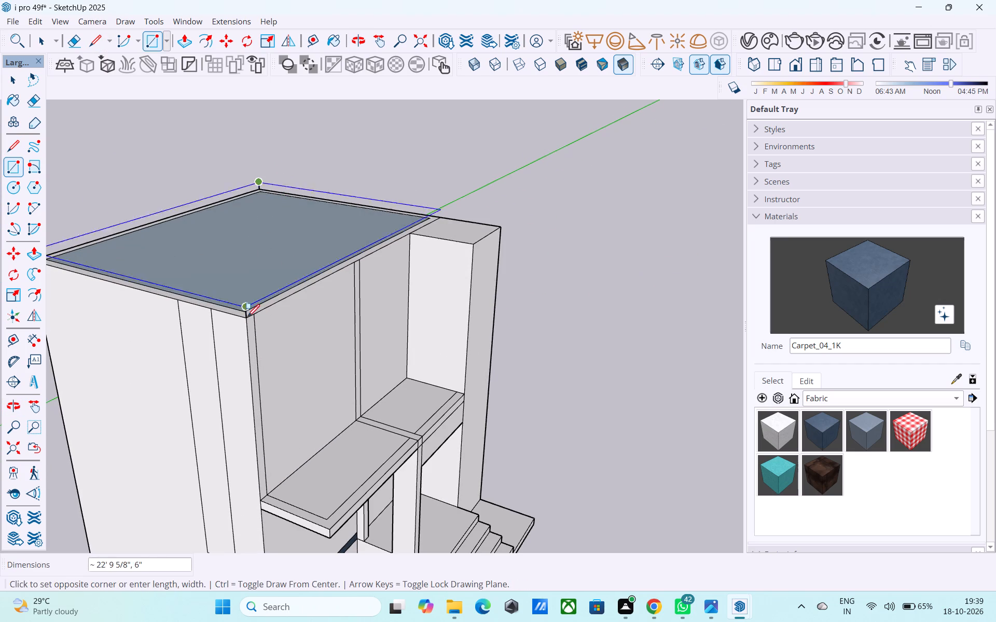
pyautogui.click(245, 309)
# Connect the raised roof rectangle to the walls with vertical lines at the two remaining corners, closing the slab's sides.
pyautogui.scroll(-3, 245, 309)
pyautogui.moveTo(245, 309); pyautogui.dragTo(591, 289, button='middle')
pyautogui.press('l')
pyautogui.scroll(1, 244, 363)
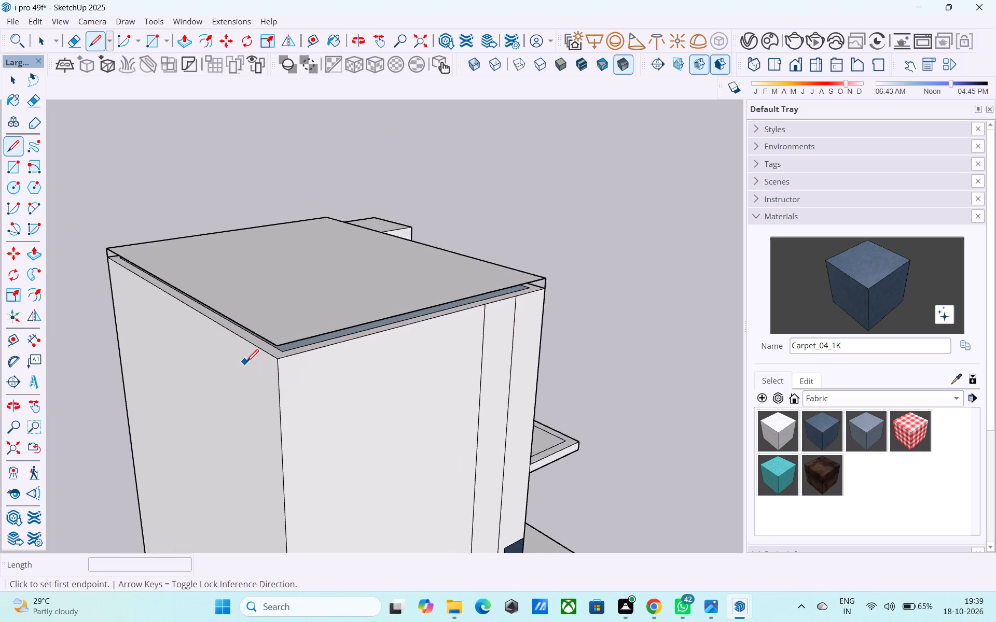
pyautogui.scroll(2, 246, 363)
pyautogui.moveTo(287, 359); pyautogui.dragTo(227, 369, button='middle')
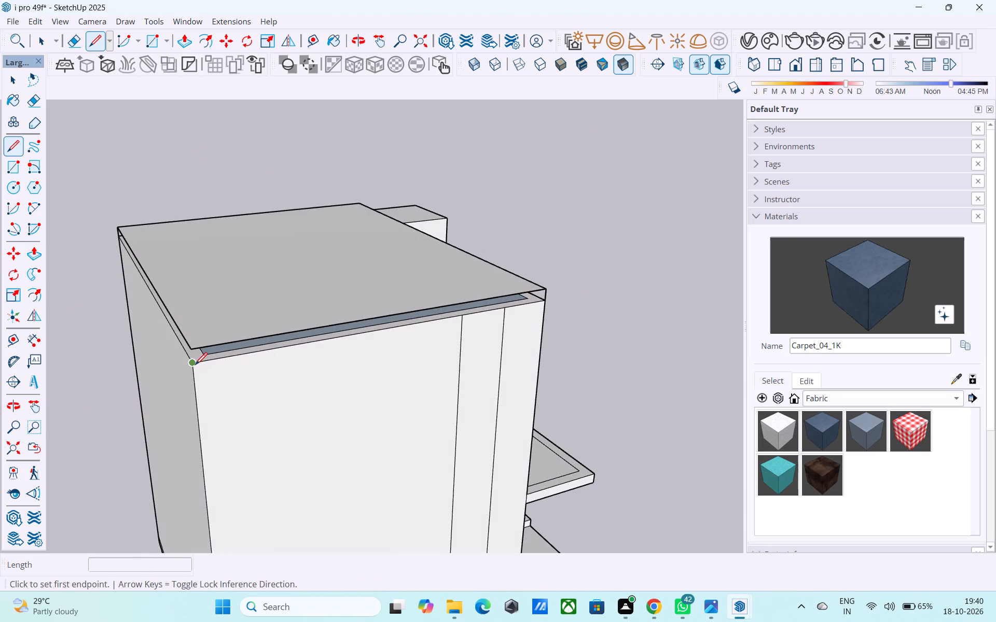
pyautogui.click(195, 366)
pyautogui.click(191, 348)
pyautogui.moveTo(195, 349); pyautogui.dragTo(718, 328, button='middle')
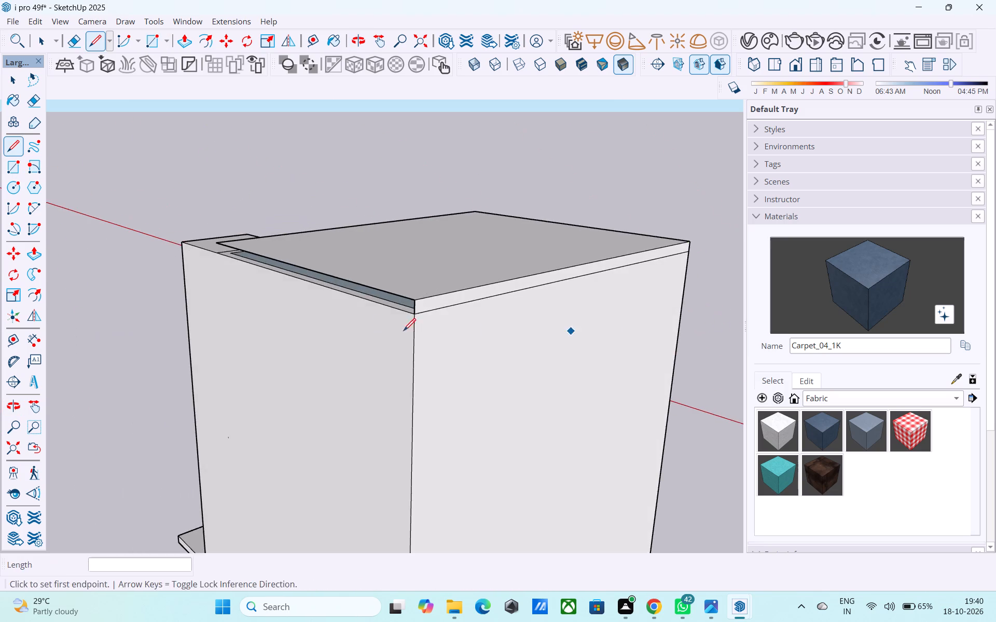
pyautogui.moveTo(362, 328); pyautogui.dragTo(698, 356, button='middle')
pyautogui.scroll(8, 454, 288)
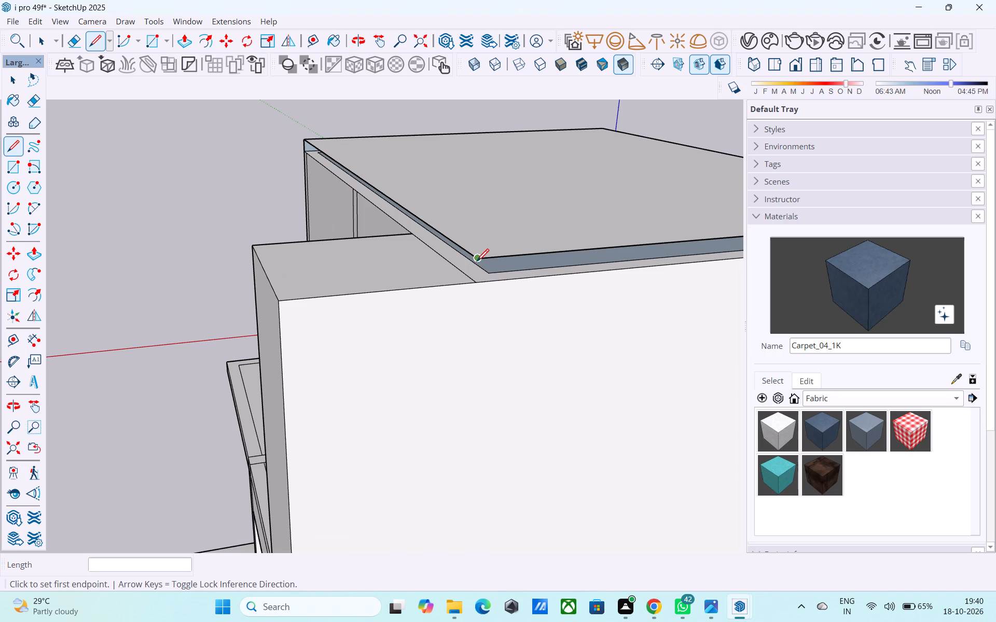
pyautogui.click(477, 262)
pyautogui.click(478, 282)
# Examine the roof slab and the front facade from around the house.
pyautogui.scroll(-8, 302, 333)
pyautogui.press('space')
pyautogui.moveTo(193, 358); pyautogui.dragTo(481, 305, button='middle')
pyautogui.moveTo(355, 332); pyautogui.dragTo(515, 321, button='middle')
pyautogui.scroll(4, 376, 324)
pyautogui.scroll(-4, 294, 338)
pyautogui.moveTo(291, 341); pyautogui.dragTo(494, 323, button='middle')
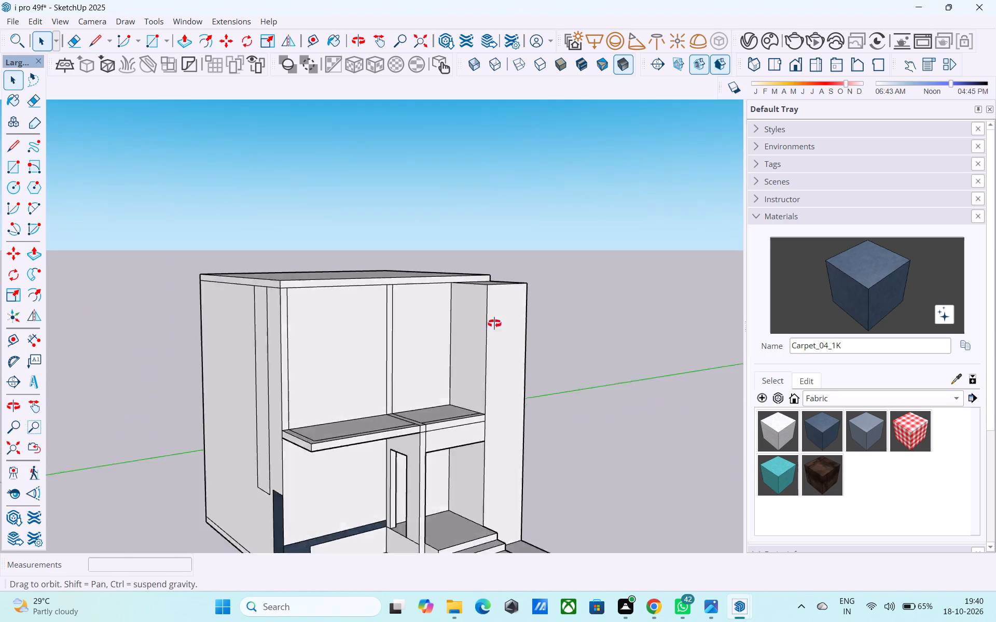
pyautogui.moveTo(494, 323); pyautogui.dragTo(335, 332, button='middle')
pyautogui.scroll(4, 339, 306)
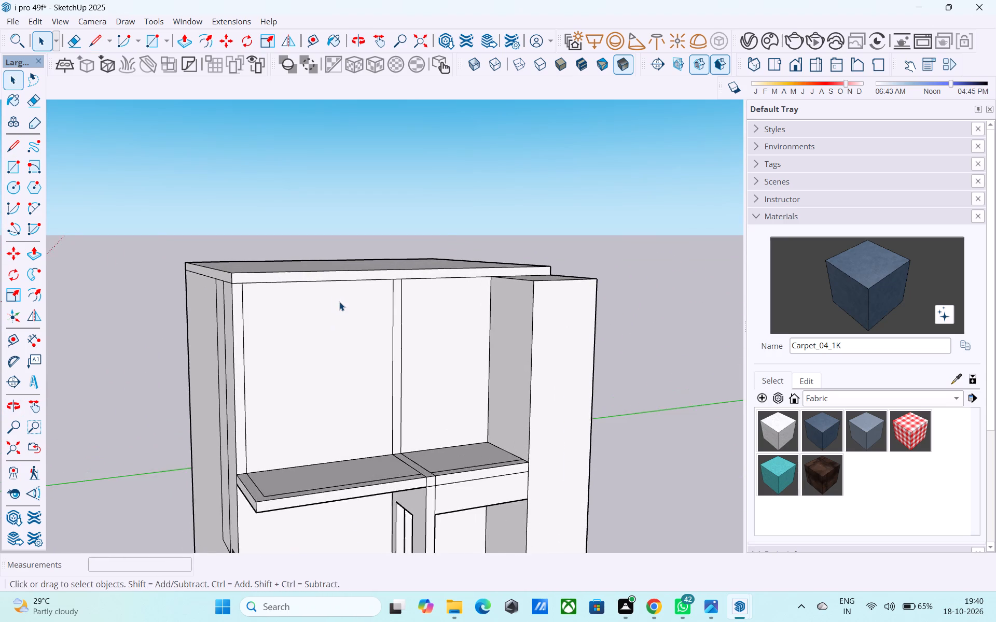
# Offset the outline of the roof slab's top face inward by 6".
pyautogui.moveTo(339, 302); pyautogui.dragTo(379, 315, button='middle')
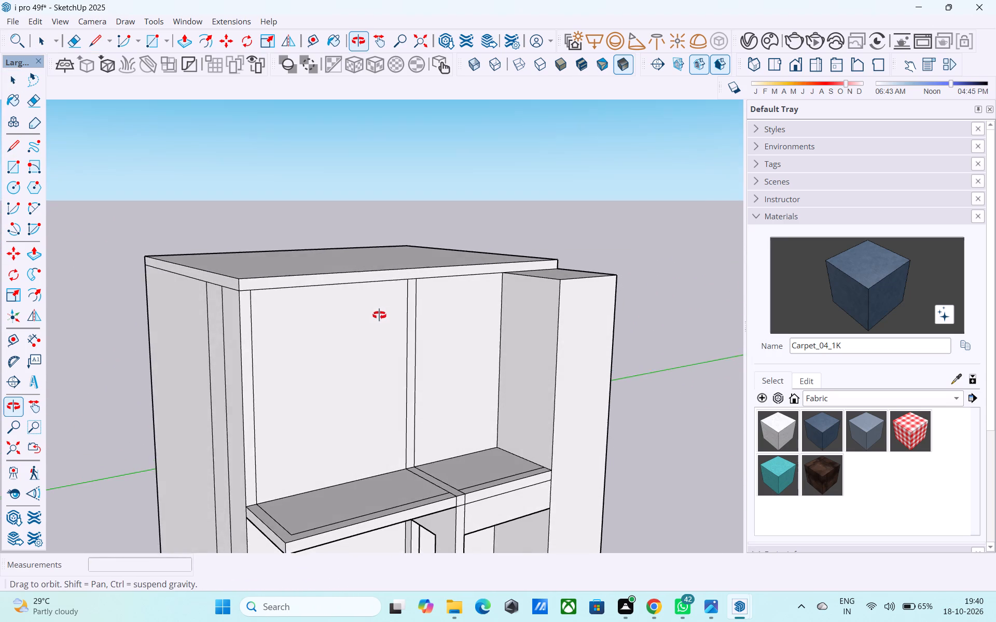
pyautogui.moveTo(379, 315); pyautogui.dragTo(357, 313, button='middle')
pyautogui.scroll(2, 343, 293)
pyautogui.moveTo(334, 285); pyautogui.dragTo(338, 300, button='middle')
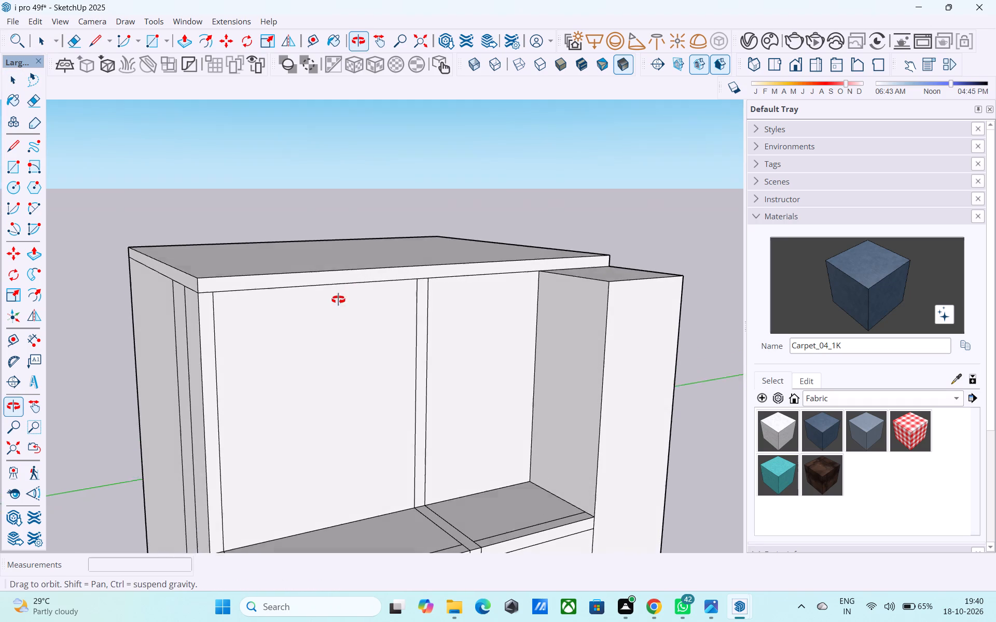
pyautogui.moveTo(338, 300); pyautogui.dragTo(303, 498, button='middle')
pyautogui.scroll(-4, 288, 473)
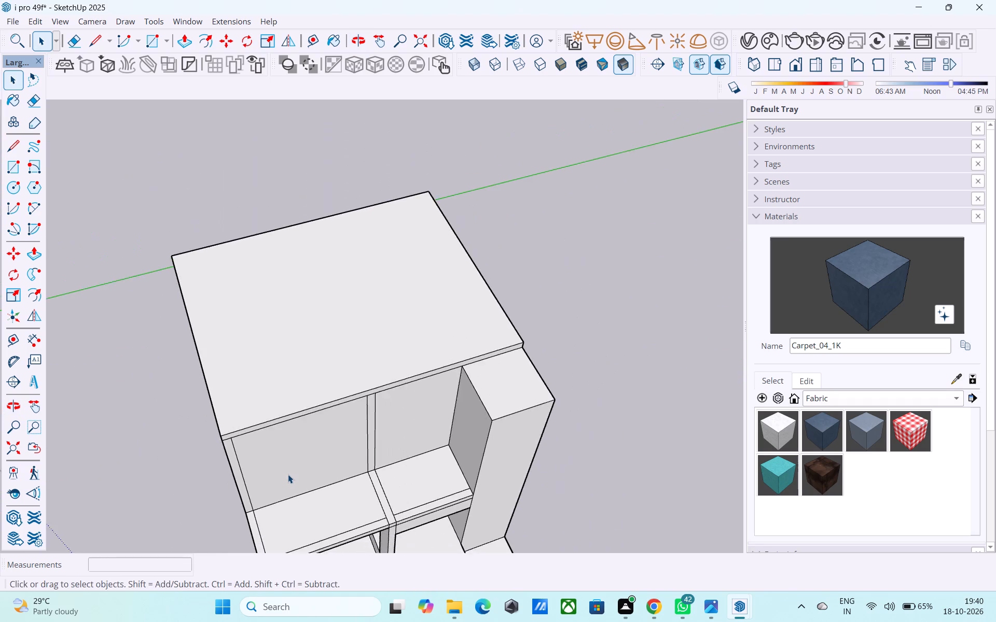
pyautogui.scroll(-4, 288, 475)
pyautogui.scroll(4, 274, 392)
pyautogui.click(273, 389)
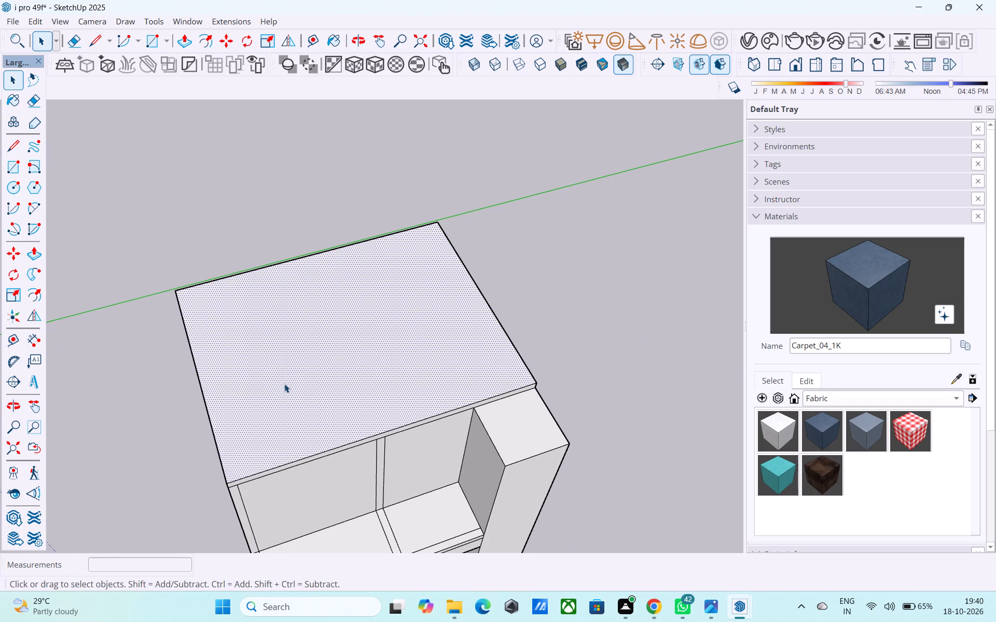
pyautogui.press('f')
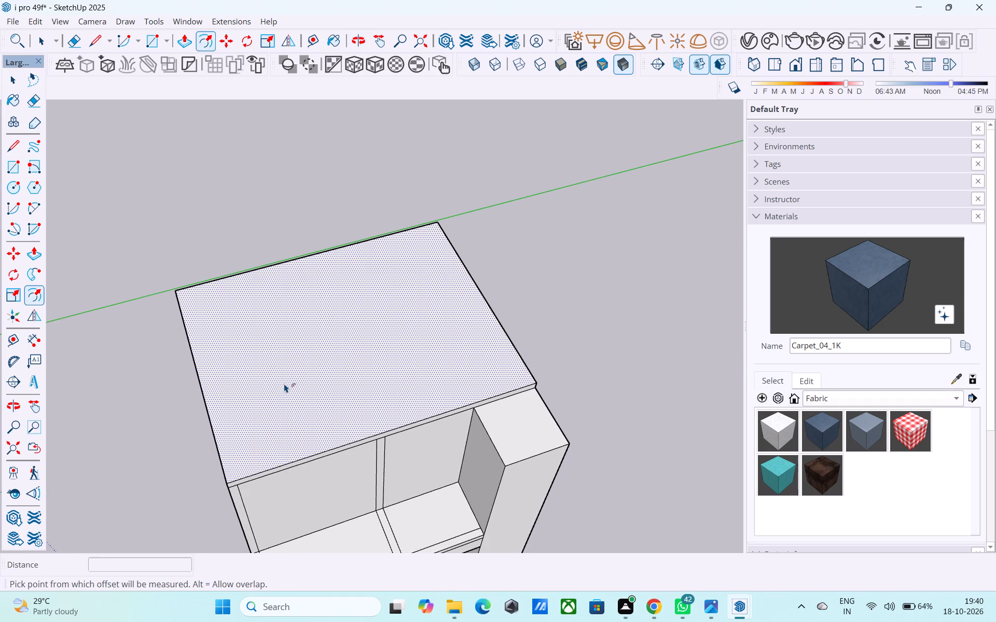
pyautogui.click(284, 384)
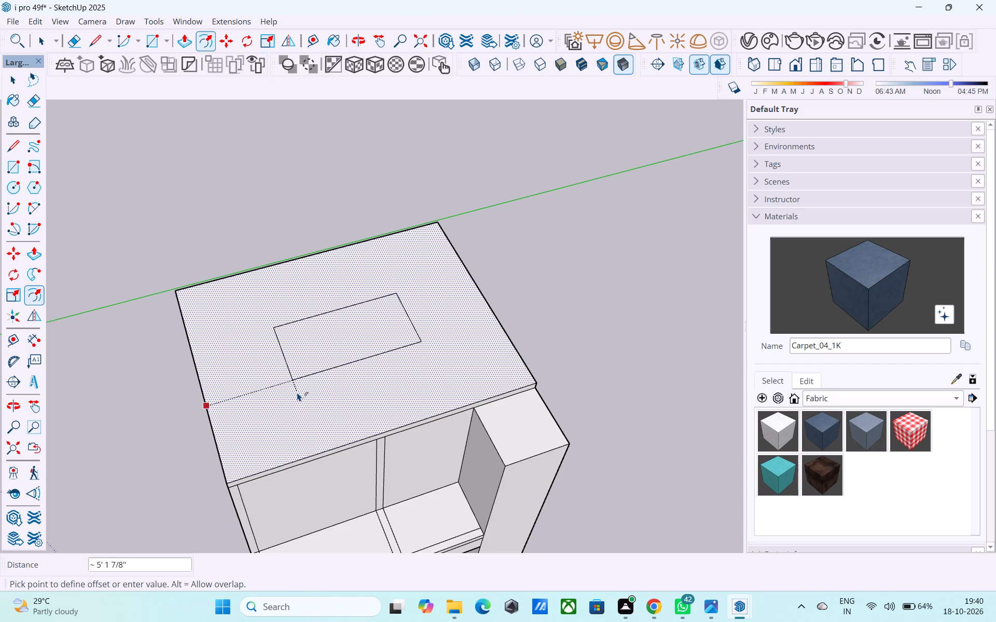
pyautogui.write('6"')
pyautogui.press('Return')
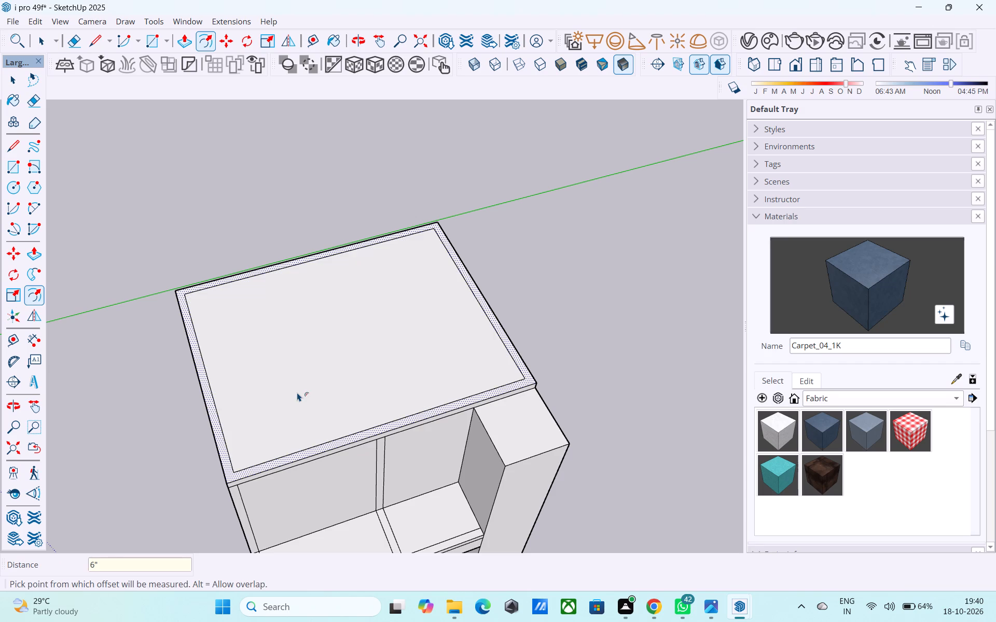
pyautogui.press('space')
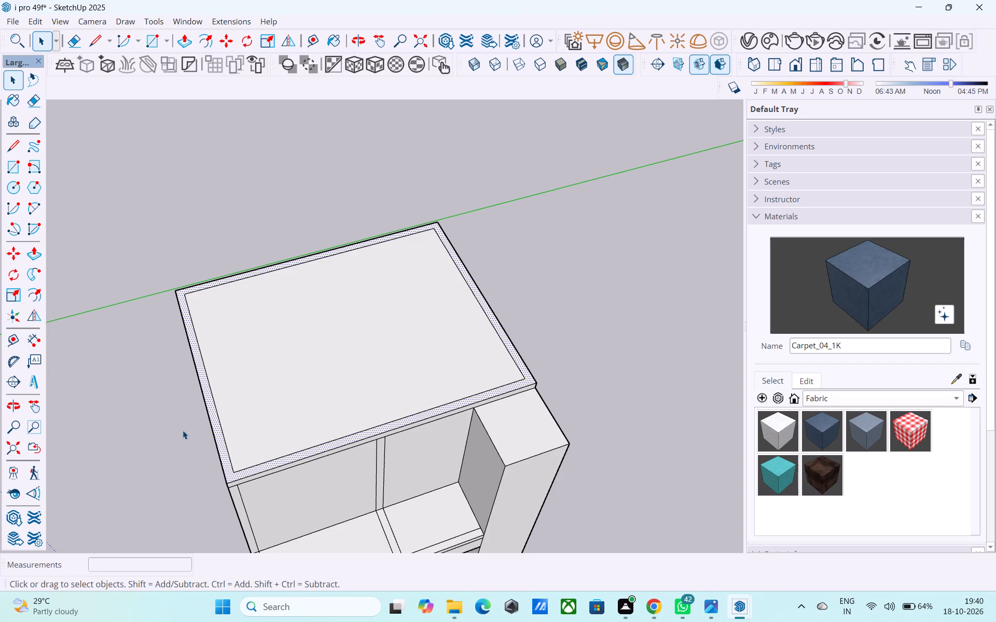
# Push/Pull the 6" border ring on the roof up 3' to form the parapet walls.
pyautogui.press('p')
pyautogui.click(209, 423)
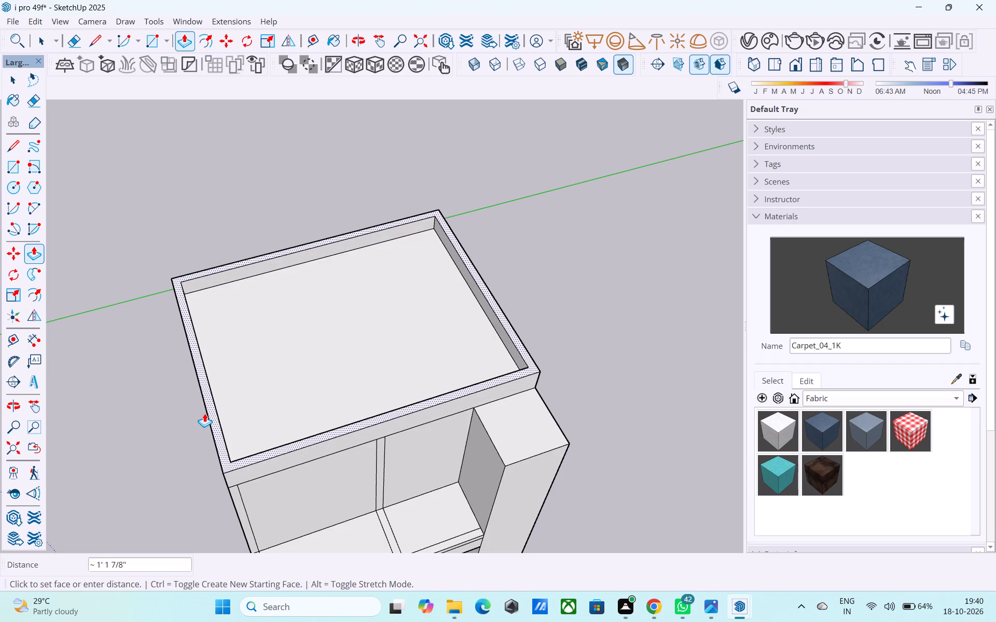
pyautogui.write("3'")
pyautogui.press('Return')
# Examine the parapet, side walls and front facade from around the house.
pyautogui.scroll(-6, 202, 411)
pyautogui.moveTo(201, 415); pyautogui.dragTo(347, 277, button='middle')
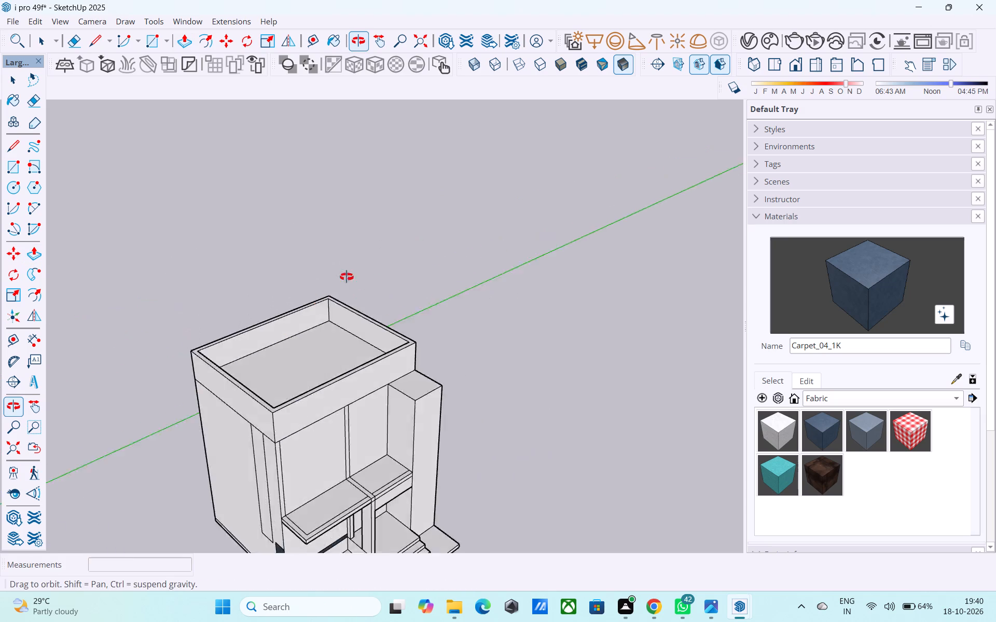
pyautogui.moveTo(347, 277); pyautogui.dragTo(386, 249, button='middle')
pyautogui.scroll(-5, 376, 252)
pyautogui.moveTo(338, 415); pyautogui.dragTo(310, 341, button='middle')
pyautogui.scroll(6, 312, 337)
pyautogui.scroll(-5, 313, 338)
pyautogui.moveTo(330, 342); pyautogui.dragTo(123, 368, button='middle')
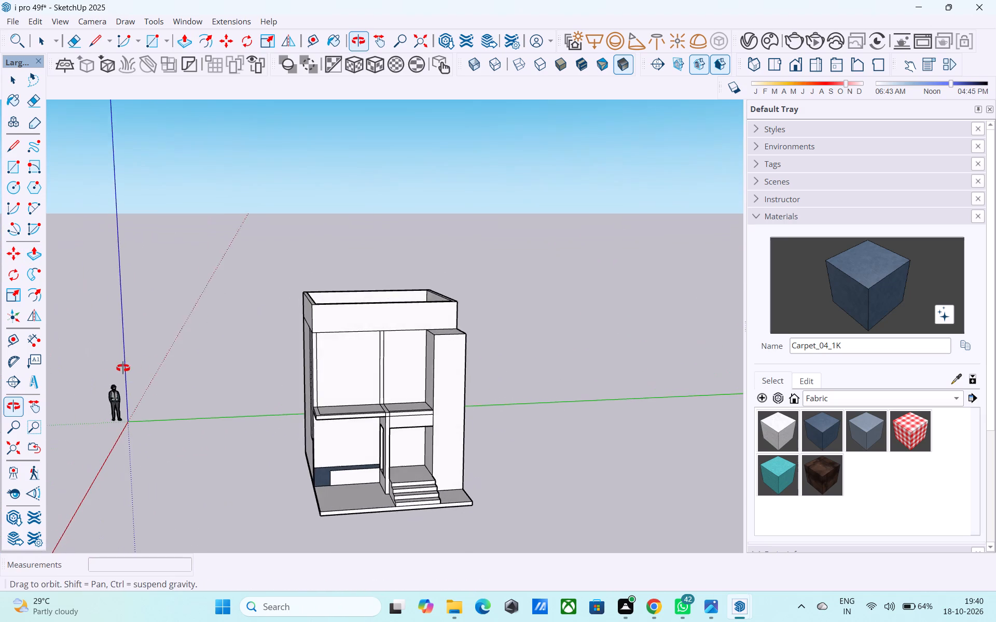
pyautogui.moveTo(123, 368); pyautogui.dragTo(123, 369, button='middle')
pyautogui.moveTo(430, 302); pyautogui.dragTo(571, 275, button='middle')
pyautogui.scroll(4, 389, 313)
pyautogui.press('space')
pyautogui.moveTo(363, 329); pyautogui.dragTo(336, 303, button='middle')
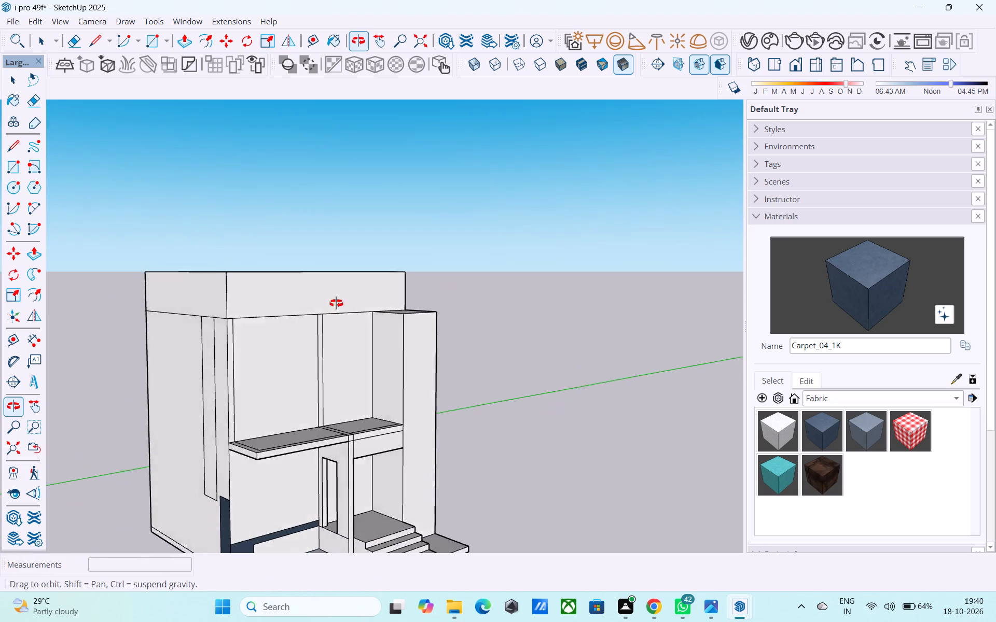
pyautogui.moveTo(336, 303); pyautogui.dragTo(164, 304, button='middle')
pyautogui.scroll(5, 164, 304)
pyautogui.moveTo(168, 302); pyautogui.dragTo(738, 319, button='middle')
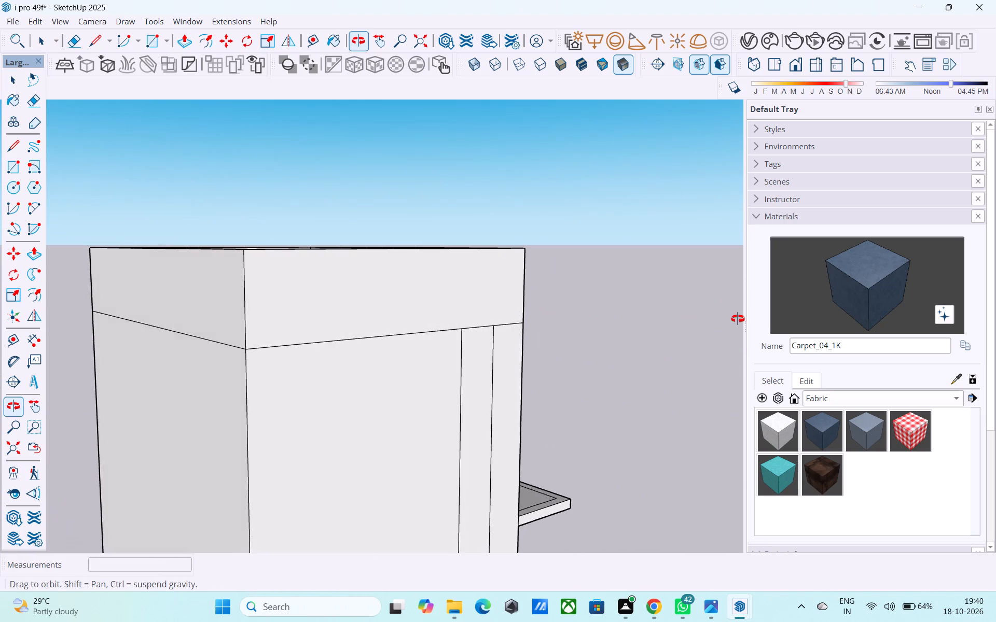
pyautogui.moveTo(738, 319); pyautogui.dragTo(294, 318, button='middle')
pyautogui.moveTo(555, 315); pyautogui.dragTo(143, 315, button='middle')
pyautogui.moveTo(474, 317); pyautogui.dragTo(311, 317, button='middle')
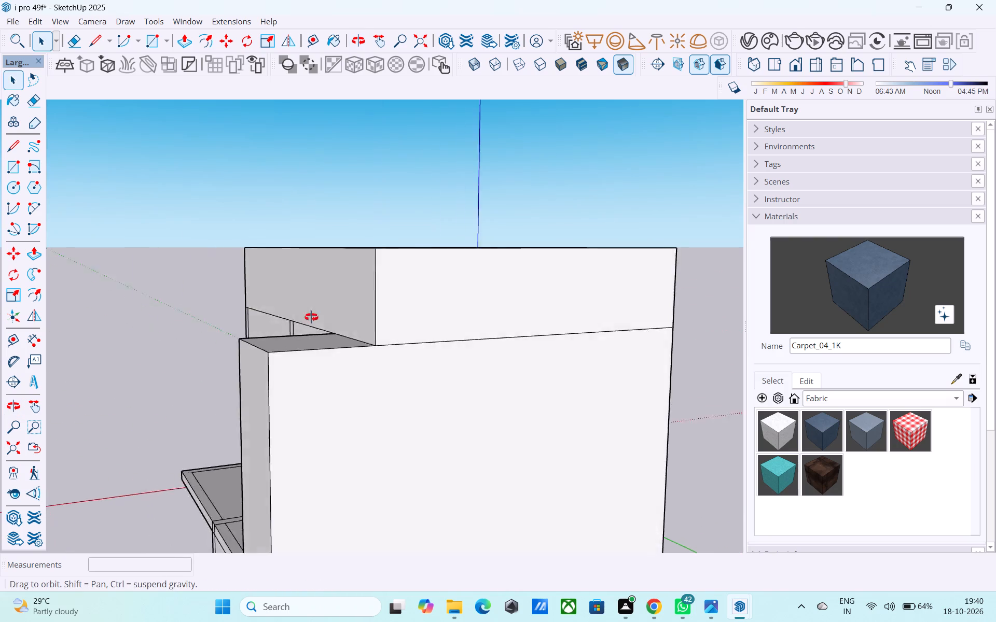
pyautogui.moveTo(311, 317); pyautogui.dragTo(629, 323, button='middle')
pyautogui.scroll(-3, 380, 303)
pyautogui.moveTo(288, 326); pyautogui.dragTo(610, 328, button='middle')
pyautogui.scroll(-2, 367, 299)
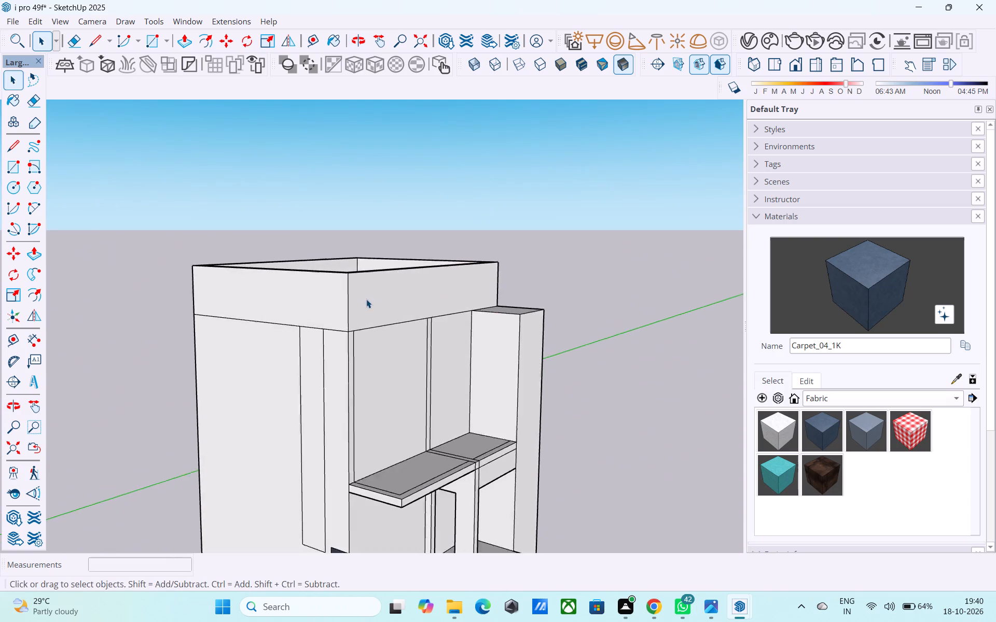
pyautogui.scroll(-2, 366, 299)
pyautogui.moveTo(479, 335); pyautogui.dragTo(253, 396, button='middle')
pyautogui.scroll(-3, 287, 399)
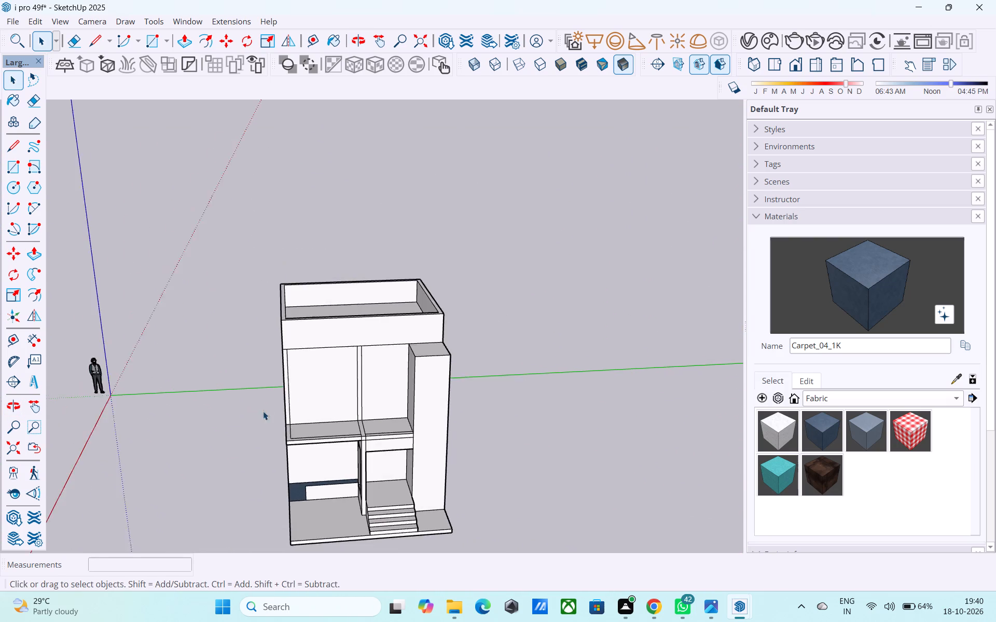
pyautogui.moveTo(262, 411); pyautogui.dragTo(338, 249, button='middle')
pyautogui.keyDown('shift'); pyautogui.moveTo(343, 377); pyautogui.dragTo(383, 303, button='middle'); pyautogui.keyUp('shift')
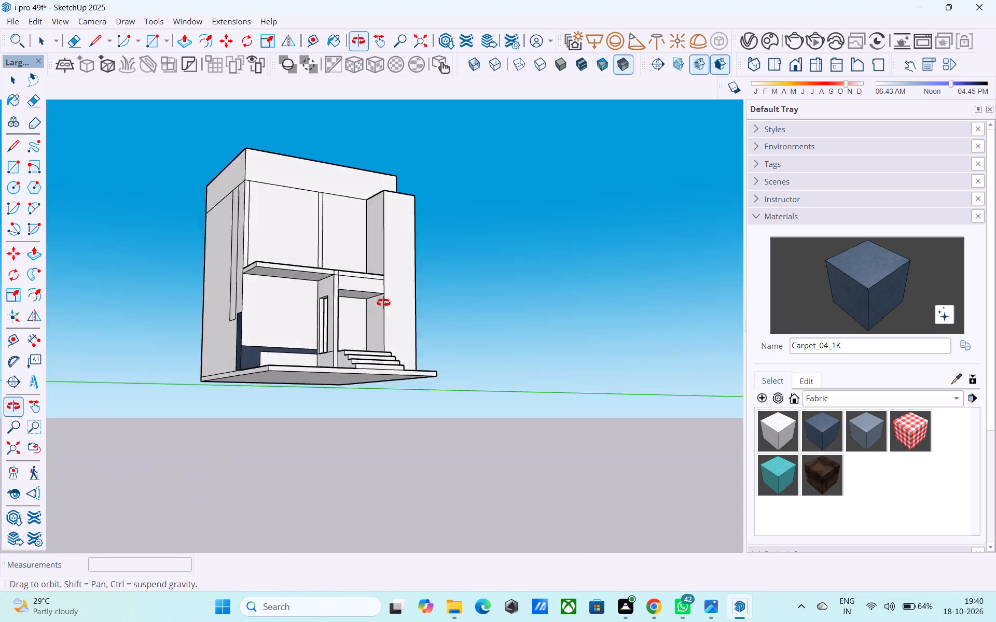
pyautogui.keyDown('shift'); pyautogui.moveTo(383, 303); pyautogui.dragTo(502, 336, button='middle'); pyautogui.keyUp('shift')
pyautogui.moveTo(270, 302); pyautogui.dragTo(349, 476, button='middle')
pyautogui.keyDown('shift'); pyautogui.moveTo(352, 348); pyautogui.dragTo(233, 394, button='middle'); pyautogui.keyUp('shift')
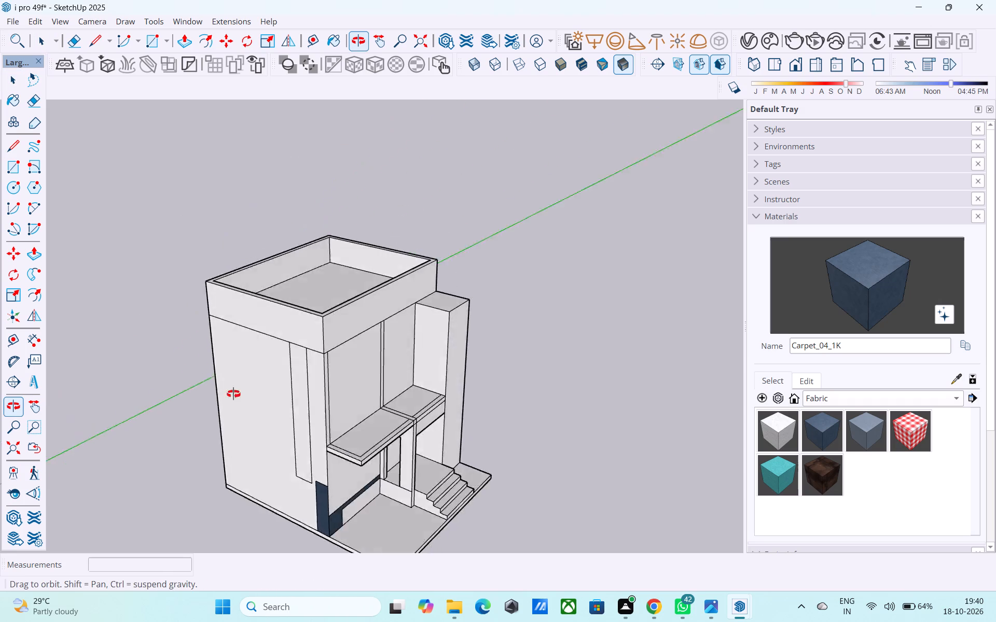
pyautogui.keyDown('shift'); pyautogui.moveTo(233, 394); pyautogui.dragTo(182, 381, button='middle'); pyautogui.keyUp('shift')
pyautogui.scroll(4, 322, 392)
pyautogui.moveTo(318, 383); pyautogui.dragTo(352, 332, button='middle')
pyautogui.scroll(-2, 249, 337)
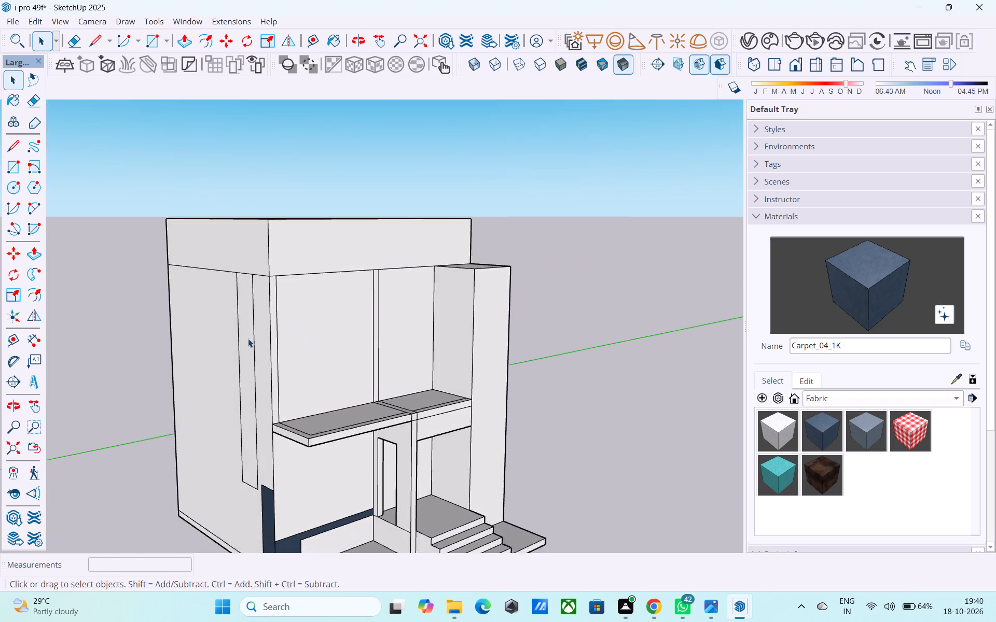
pyautogui.moveTo(248, 338); pyautogui.dragTo(380, 357, button='middle')
pyautogui.scroll(-4, 223, 347)
pyautogui.moveTo(438, 348); pyautogui.dragTo(304, 348, button='middle')
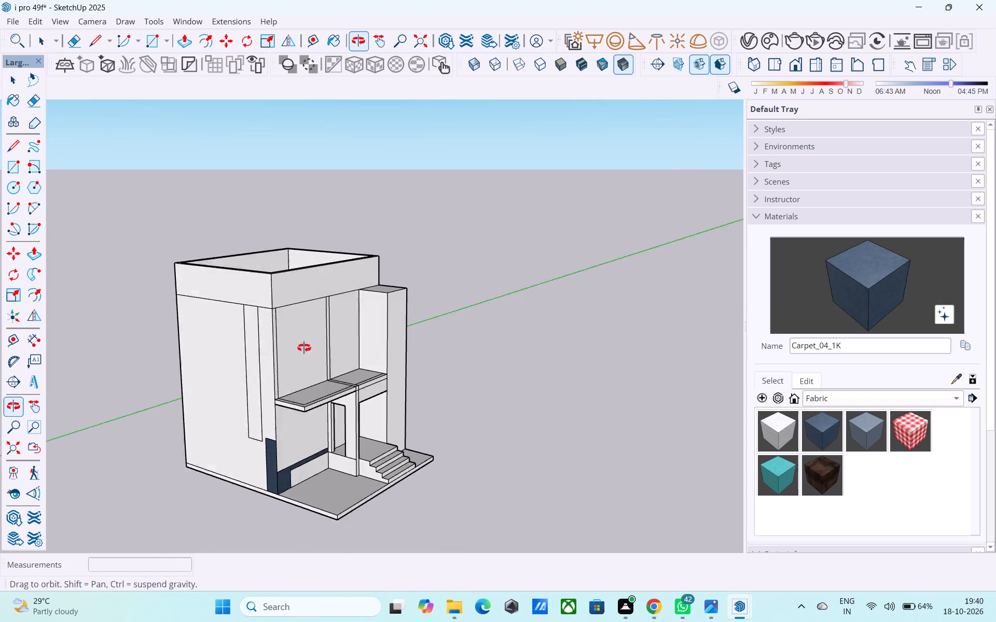
pyautogui.moveTo(304, 348); pyautogui.dragTo(198, 348, button='middle')
pyautogui.scroll(4, 198, 348)
pyautogui.moveTo(213, 343); pyautogui.dragTo(372, 327, button='middle')
pyautogui.scroll(-6, 637, 267)
pyautogui.scroll(10, 643, 269)
pyautogui.scroll(-3, 507, 281)
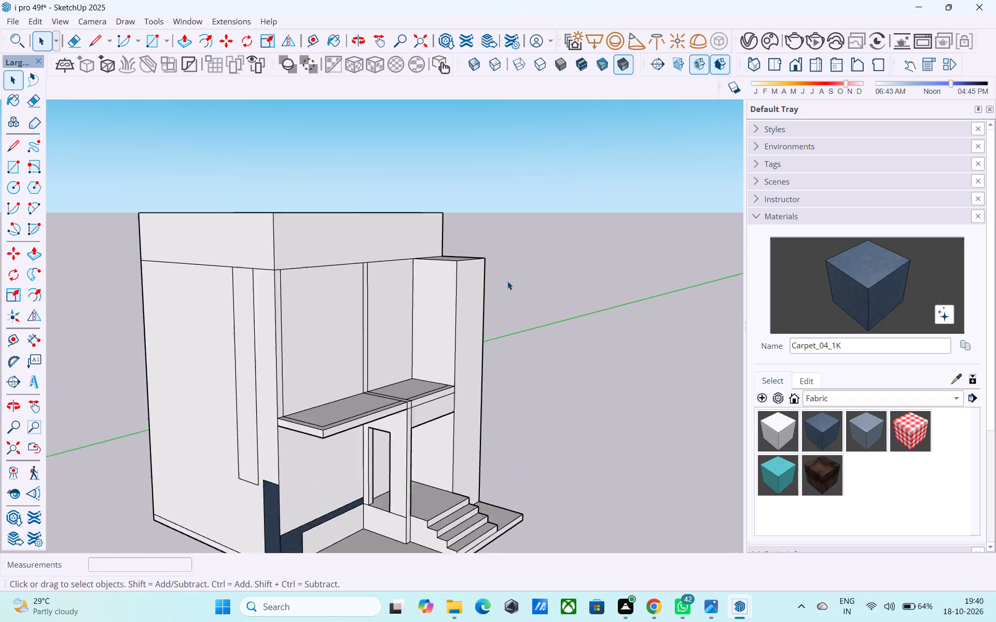
pyautogui.scroll(-2, 507, 281)
pyautogui.moveTo(482, 289); pyautogui.dragTo(252, 315, button='middle')
pyautogui.scroll(-3, 234, 313)
pyautogui.middleClick(296, 338)
pyautogui.moveTo(335, 382); pyautogui.dragTo(341, 284, button='middle')
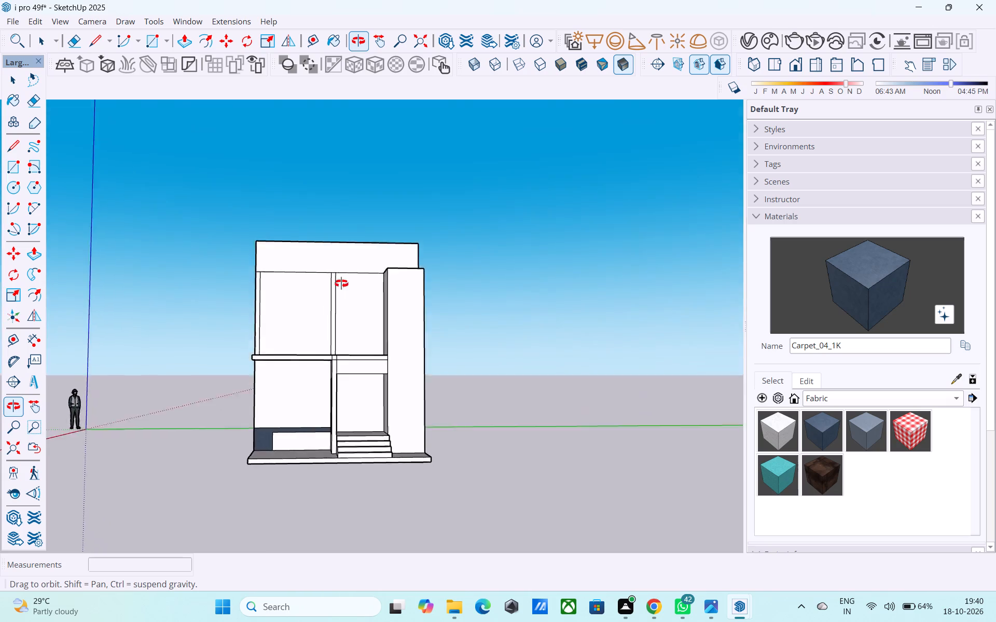
pyautogui.moveTo(341, 284); pyautogui.dragTo(520, 341, button='middle')
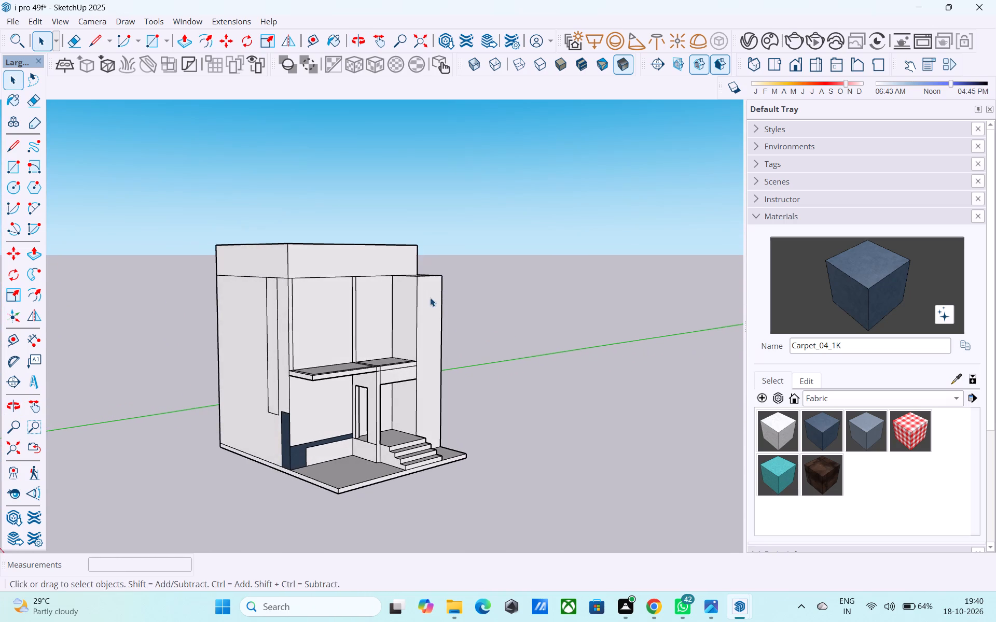
# Extend both vertical edges of the side-wall strip up across the parapet to its top edge with lines.
pyautogui.scroll(3, 419, 295)
pyautogui.moveTo(276, 311); pyautogui.dragTo(434, 324, button='middle')
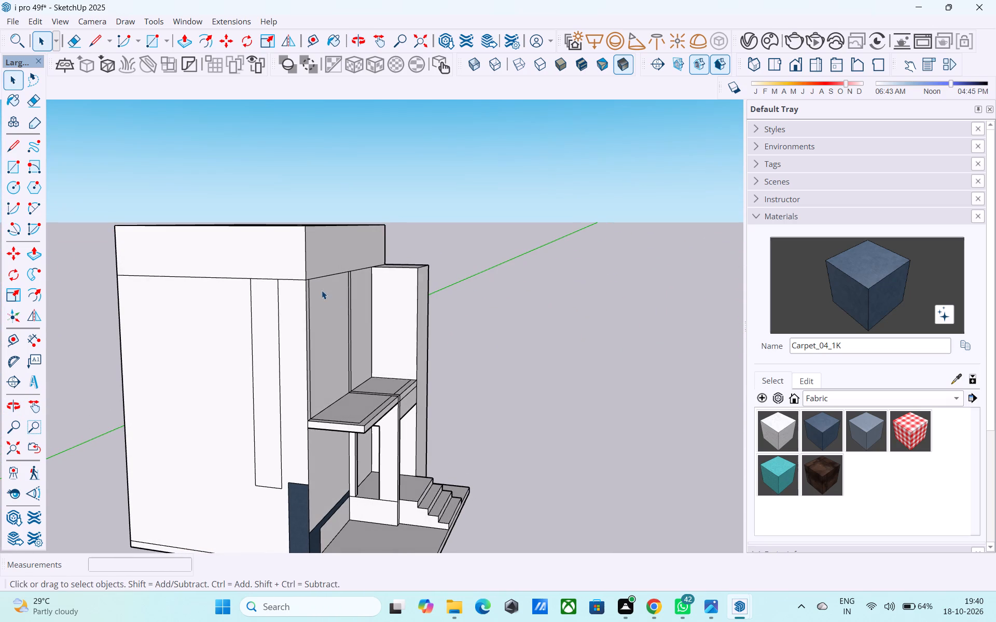
pyautogui.press('l')
pyautogui.click(279, 284)
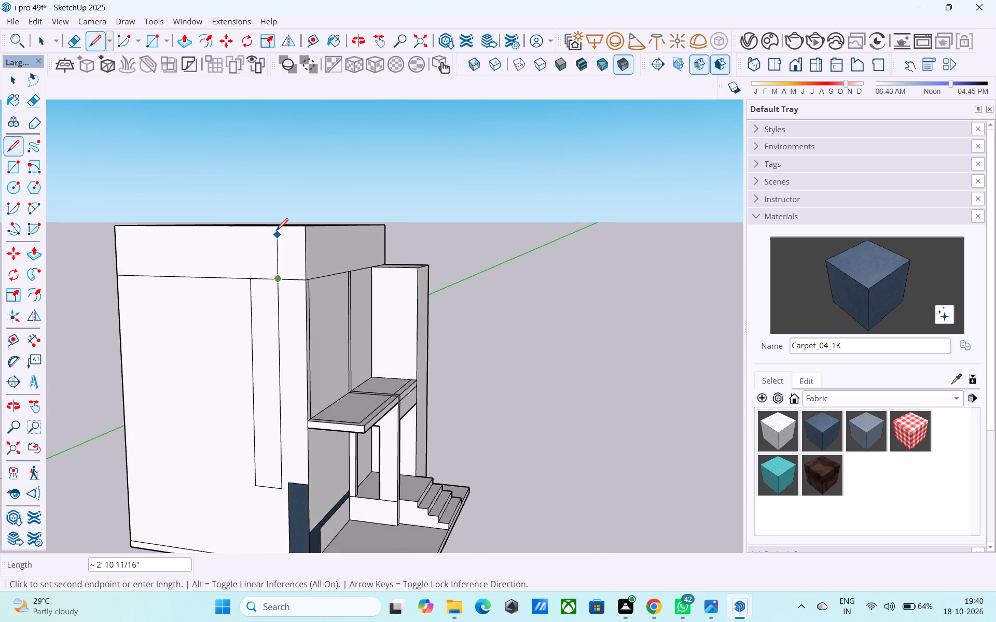
pyautogui.click(276, 225)
pyautogui.moveTo(276, 225); pyautogui.dragTo(284, 297, button='middle')
pyautogui.scroll(3, 267, 327)
pyautogui.click(249, 306)
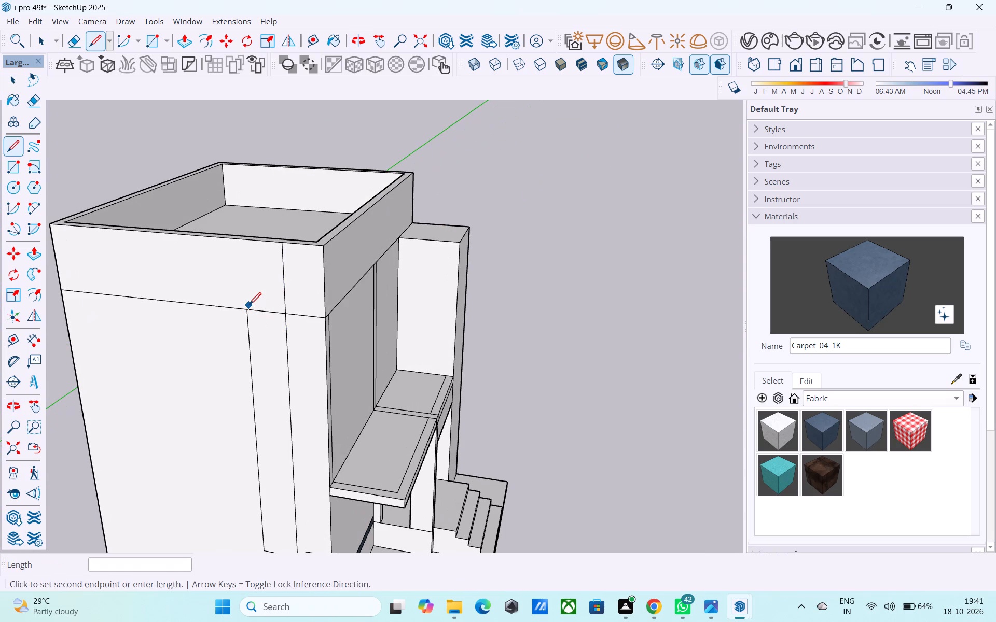
pyautogui.press('l')
pyautogui.scroll(4, 249, 304)
pyautogui.click(242, 315)
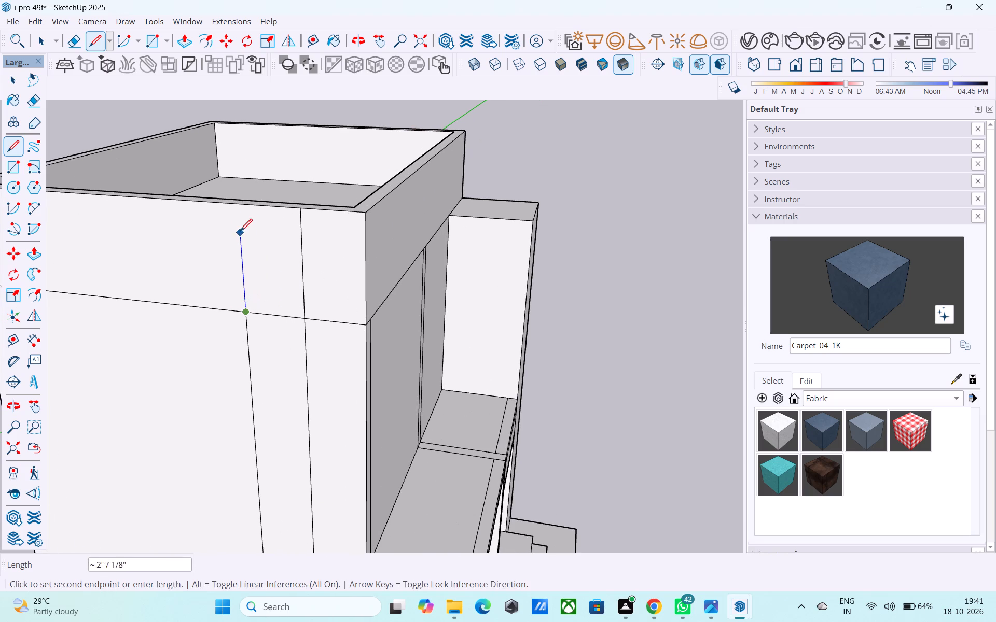
pyautogui.click(240, 206)
pyautogui.scroll(-3, 240, 206)
pyautogui.press('space')
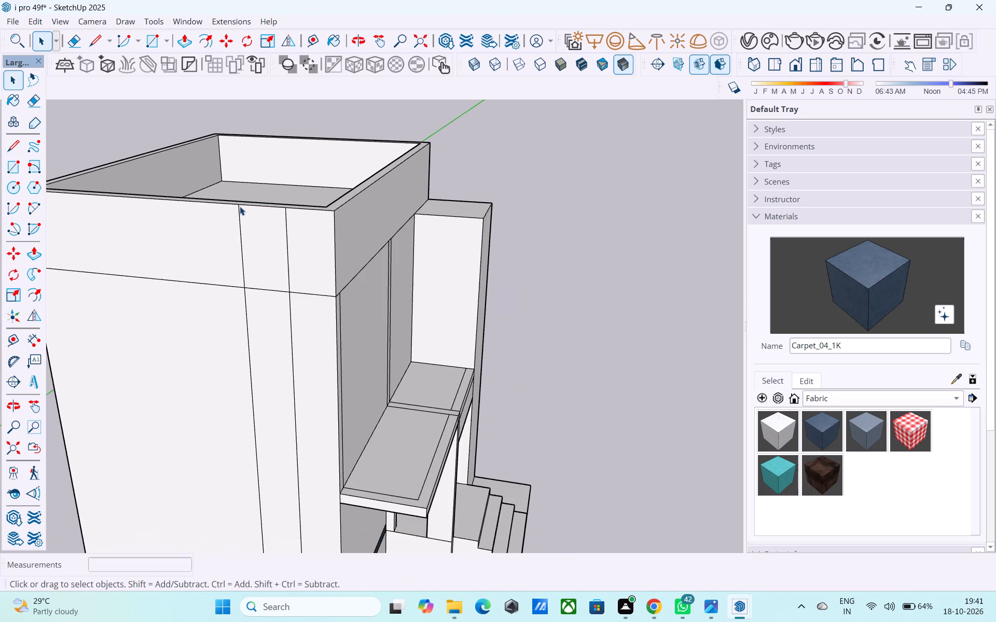
# Copy the parapet's vertical front corner edge beside the side-wall strip 1' along the front parapet face.
pyautogui.scroll(-5, 239, 210)
pyautogui.moveTo(251, 274); pyautogui.dragTo(229, 263, button='middle')
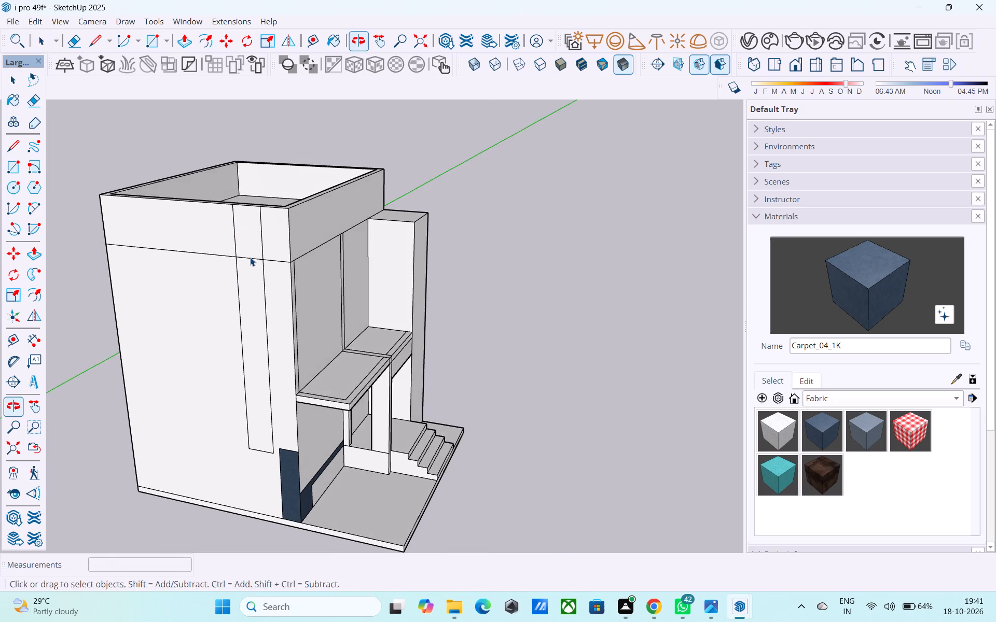
pyautogui.moveTo(251, 257); pyautogui.dragTo(77, 265, button='middle')
pyautogui.moveTo(265, 226); pyautogui.dragTo(240, 222, button='middle')
pyautogui.scroll(1, 240, 221)
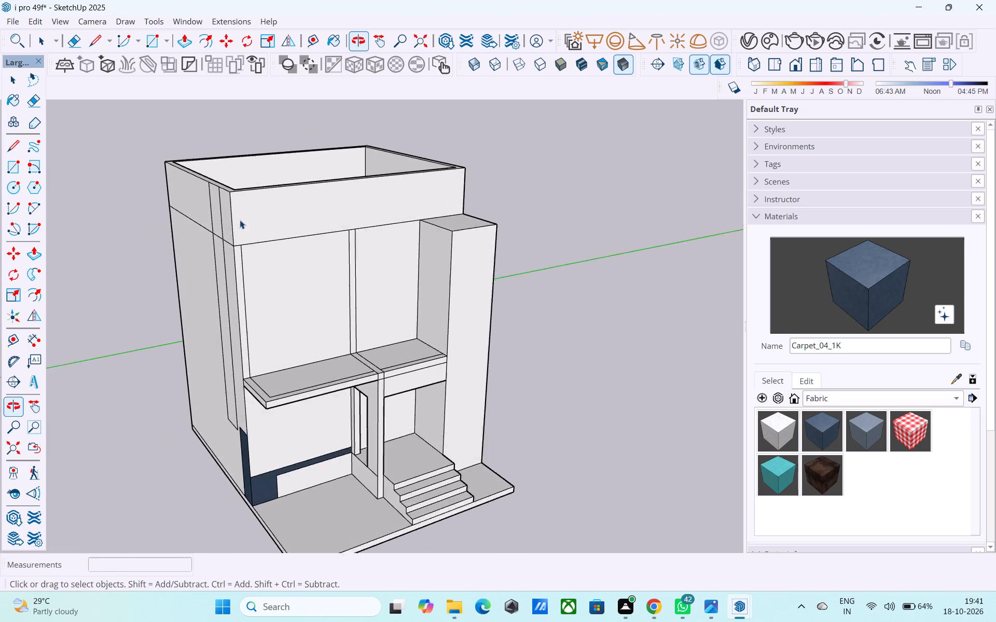
pyautogui.scroll(2, 240, 220)
pyautogui.click(231, 215)
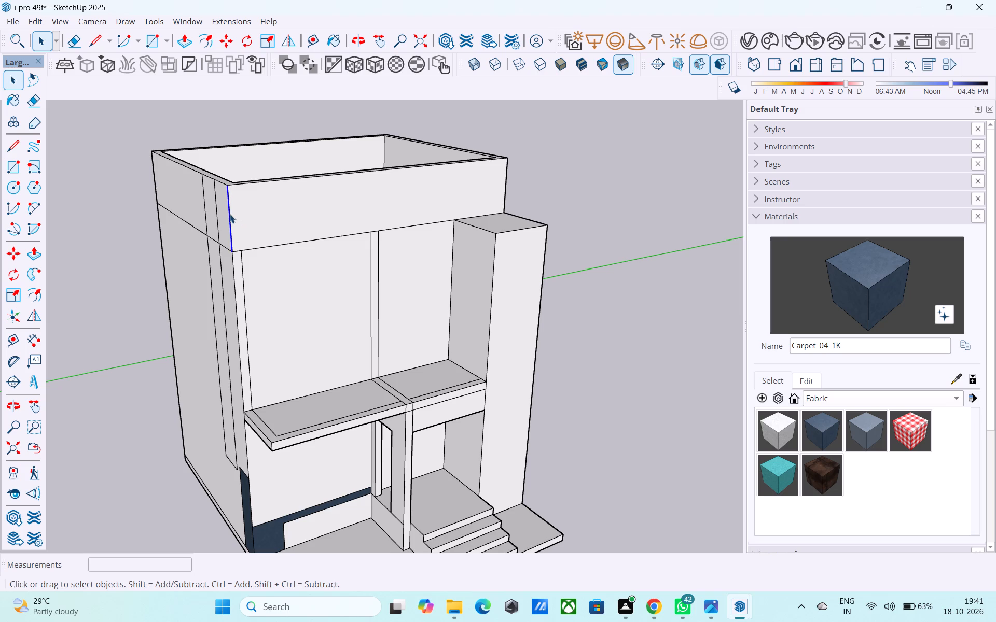
pyautogui.press('m')
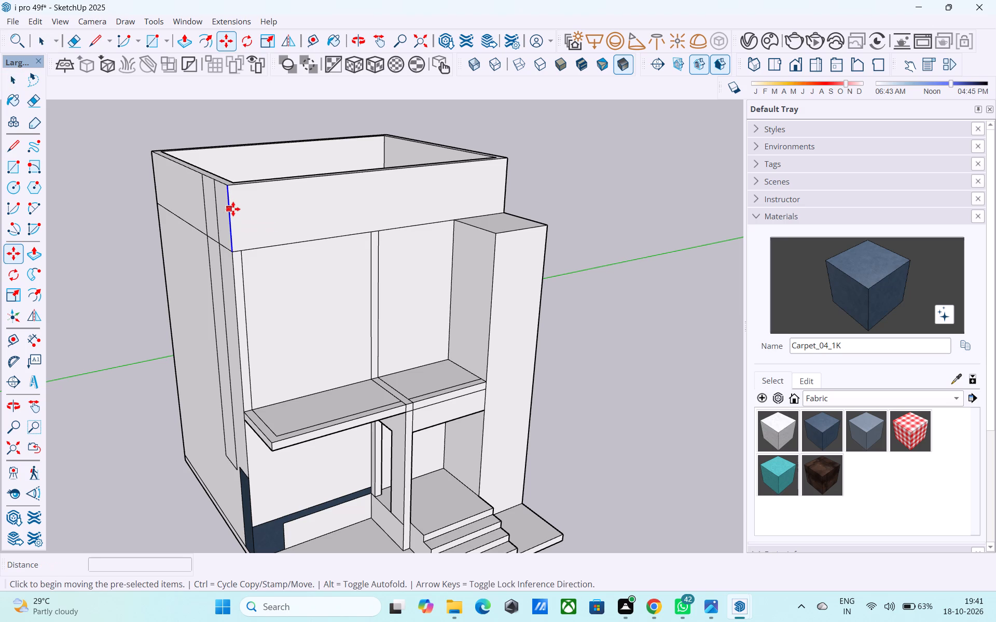
pyautogui.moveTo(233, 209); pyautogui.dragTo(209, 215, button='middle')
pyautogui.scroll(4, 214, 203)
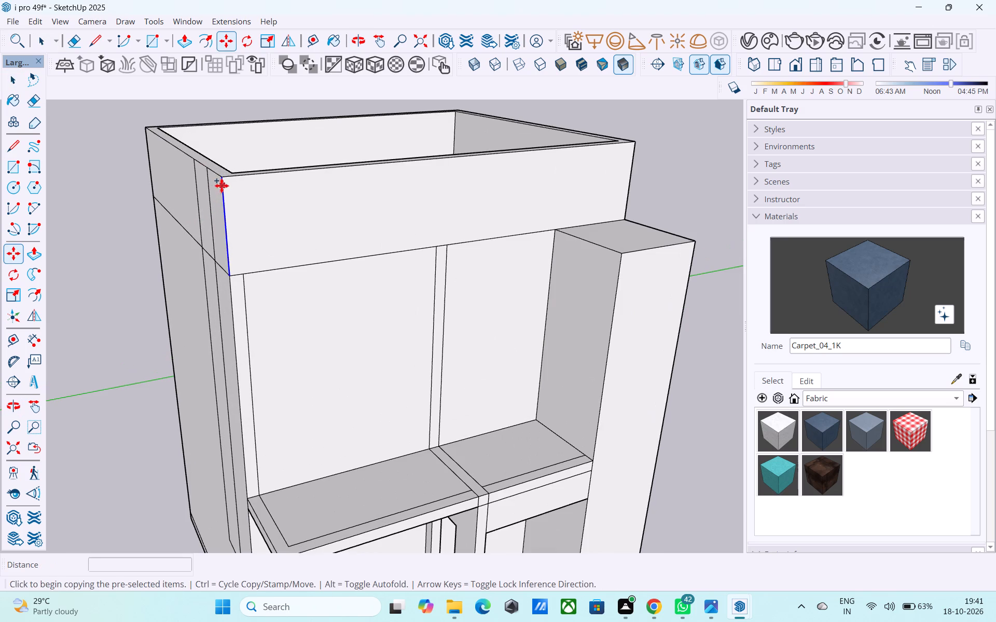
pyautogui.click(223, 181)
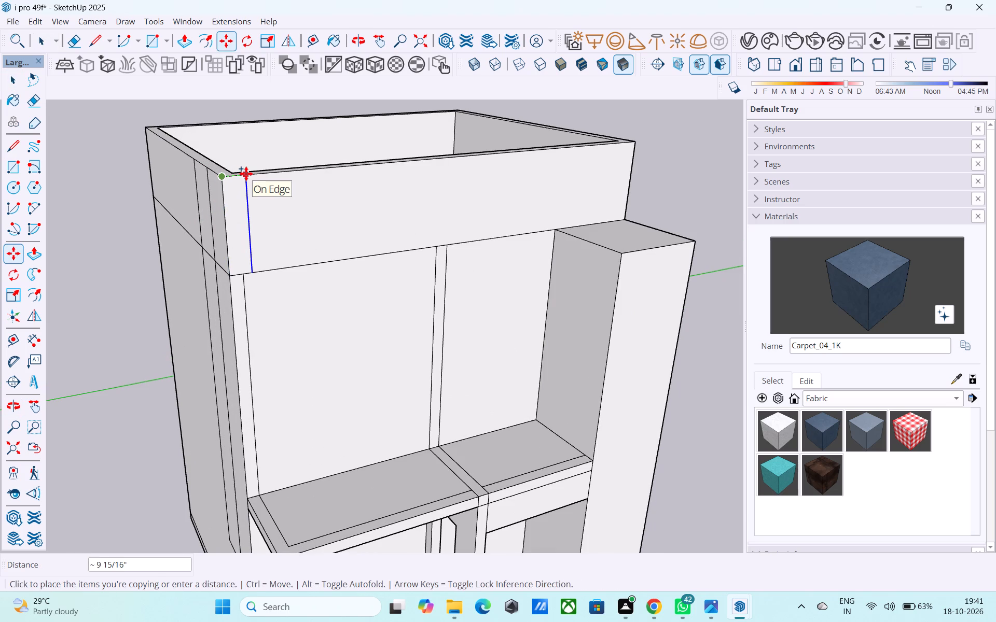
pyautogui.write("1'")
pyautogui.press('Return')
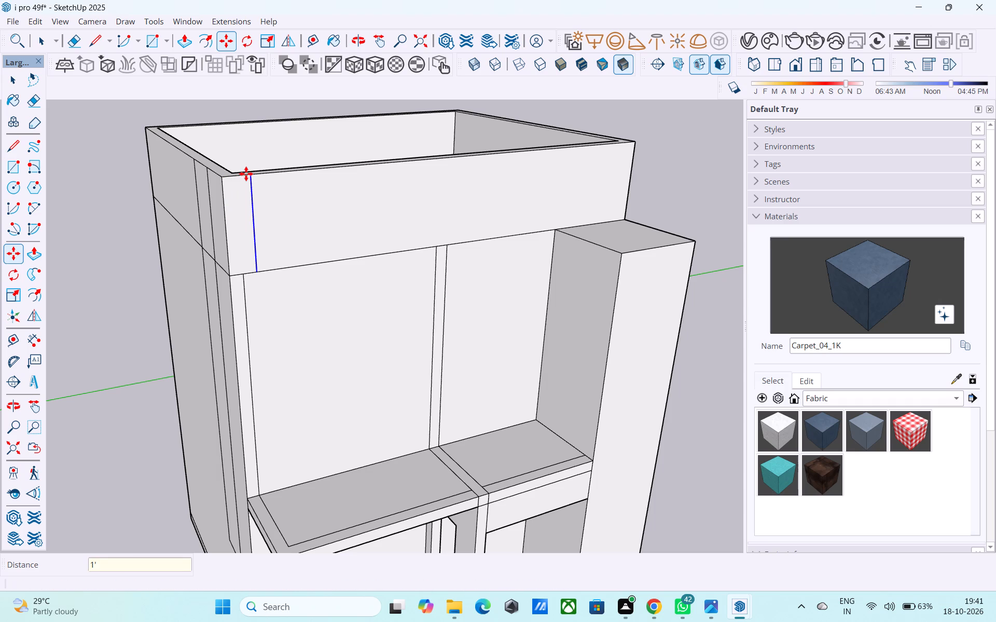
# Copy the short edge where the facade's corner strip meets the overhang 3' up the strip.
pyautogui.scroll(-7, 164, 167)
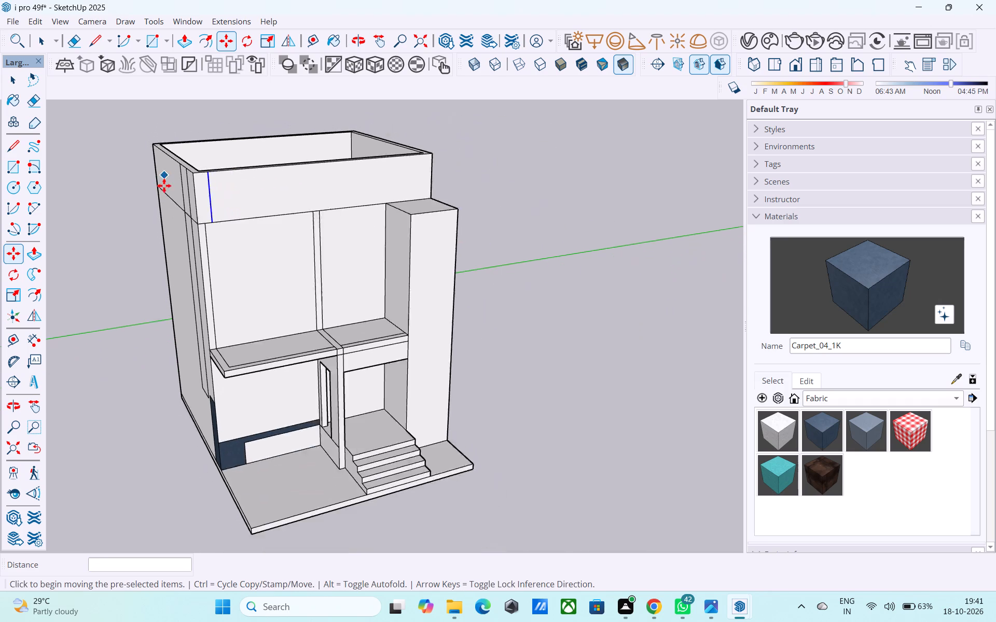
pyautogui.scroll(6, 240, 376)
pyautogui.scroll(-3, 238, 373)
pyautogui.moveTo(237, 373); pyautogui.dragTo(324, 373, button='middle')
pyautogui.moveTo(224, 323); pyautogui.dragTo(225, 344, button='middle')
pyautogui.press('space')
pyautogui.scroll(6, 225, 344)
pyautogui.click(212, 339)
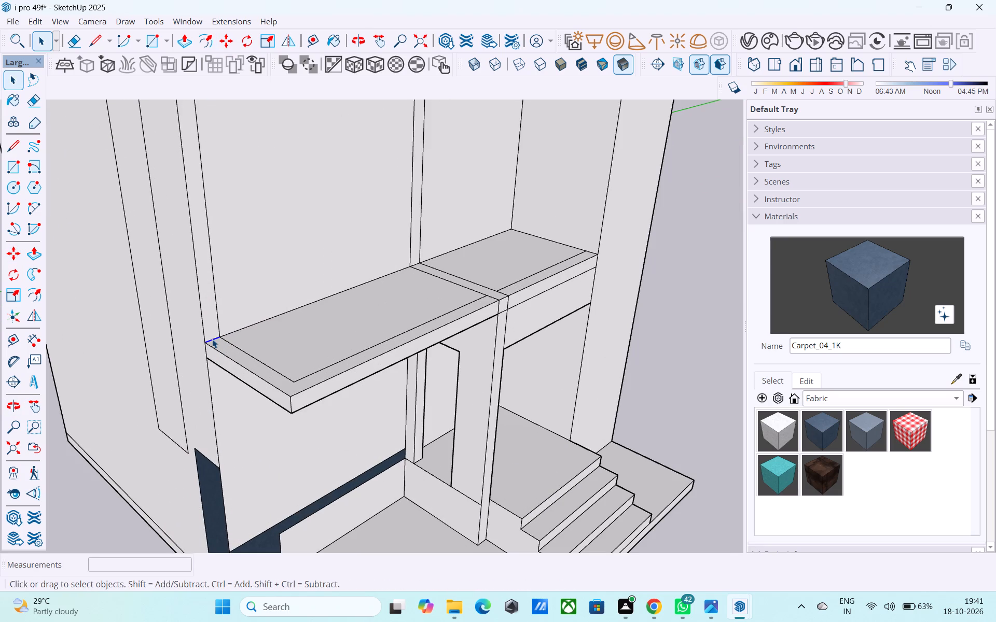
pyautogui.press('m')
pyautogui.click(208, 343)
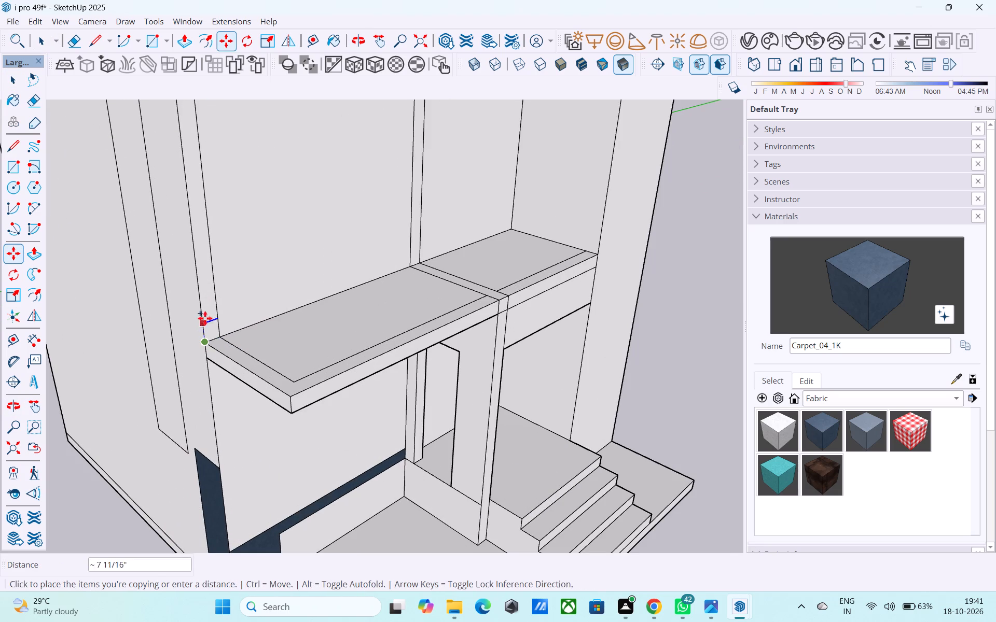
pyautogui.write("3'")
pyautogui.press('Return')
# Push/Pull the 3' high corner strip face out 4' to the overhang's front edge to form the balcony's side wall.
pyautogui.scroll(-1, 202, 314)
pyautogui.moveTo(202, 314); pyautogui.dragTo(189, 307, button='middle')
pyautogui.press('space')
pyautogui.click(203, 291)
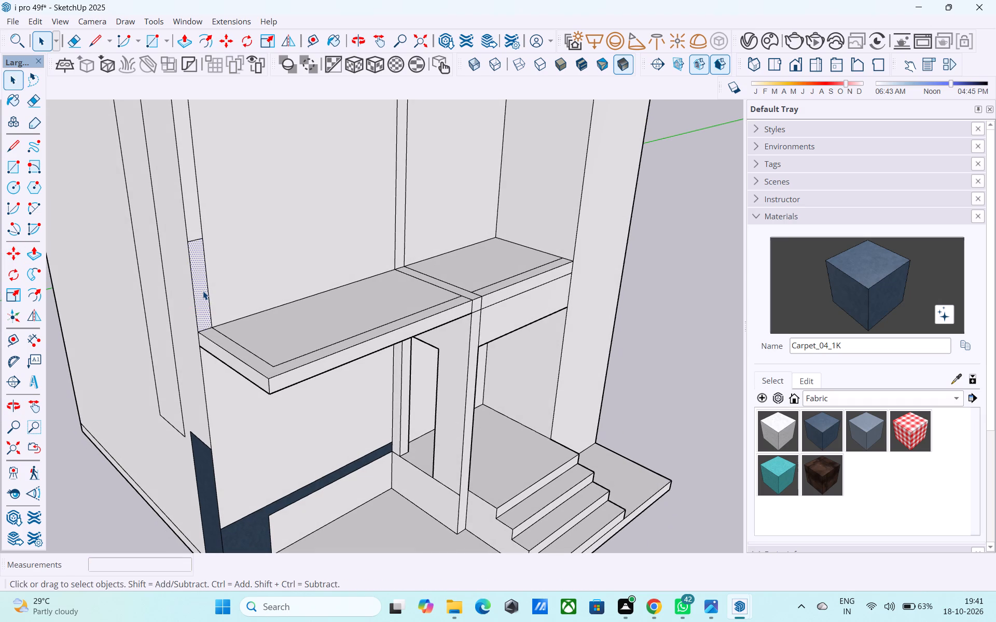
pyautogui.press('p')
pyautogui.click(203, 291)
pyautogui.click(274, 359)
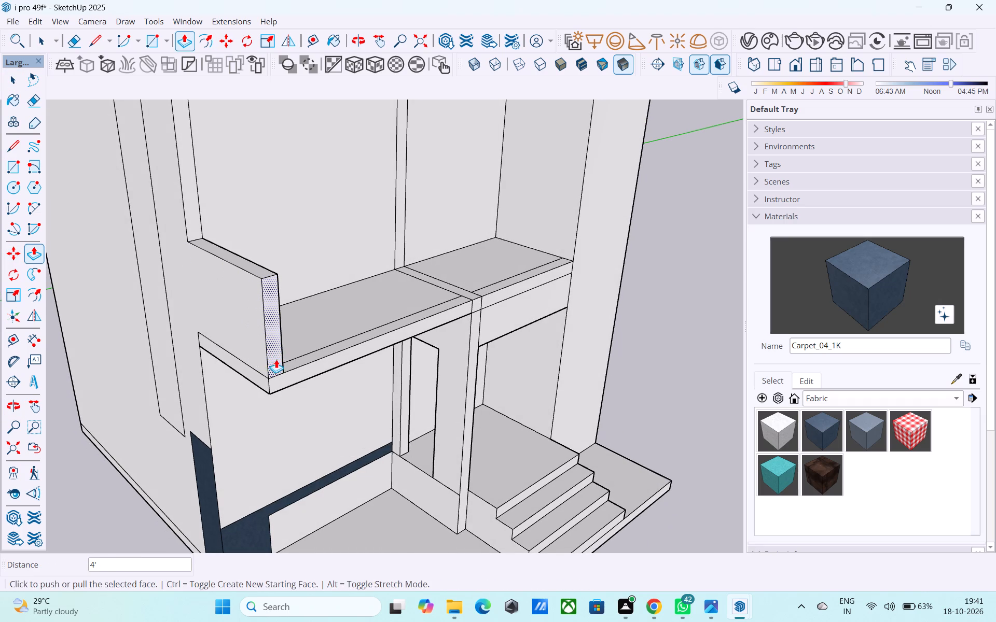
# Examine the balcony's side wall and the overhang from the side and the front.
pyautogui.moveTo(276, 359); pyautogui.dragTo(326, 338, button='middle')
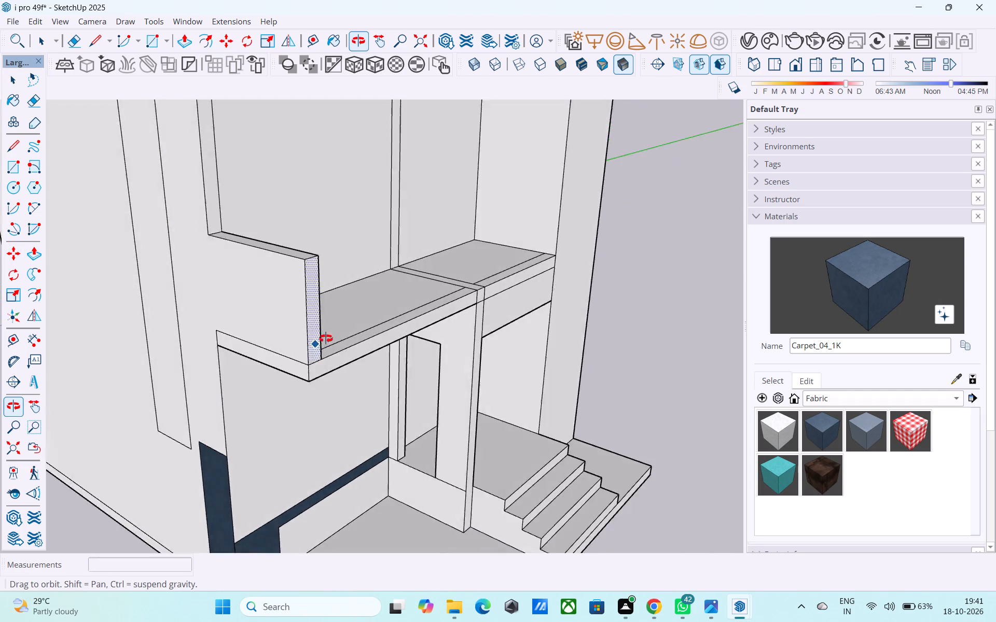
pyautogui.moveTo(326, 338); pyautogui.dragTo(446, 382, button='middle')
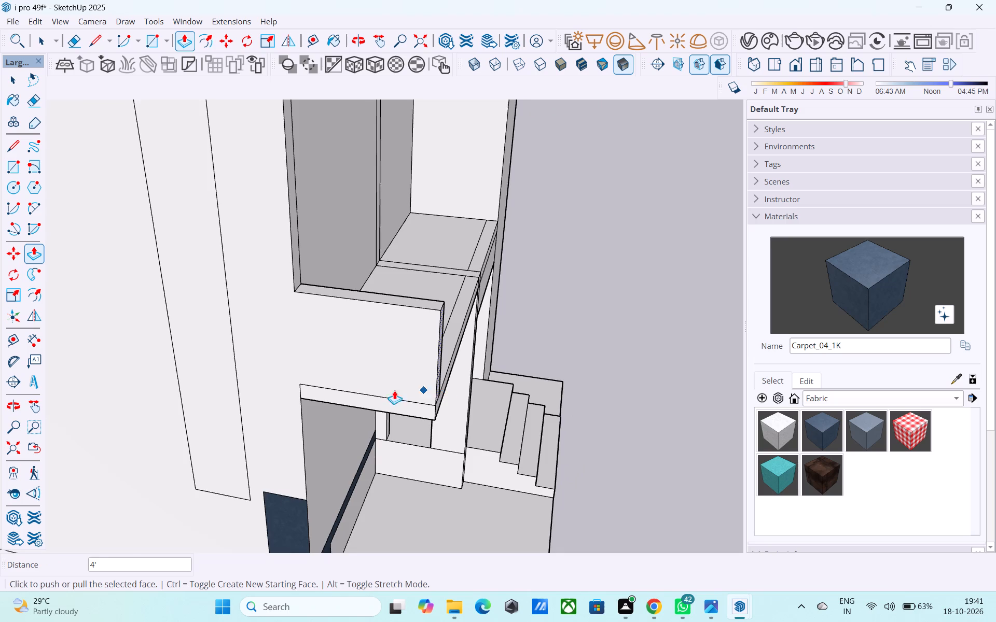
pyautogui.scroll(-5, 333, 394)
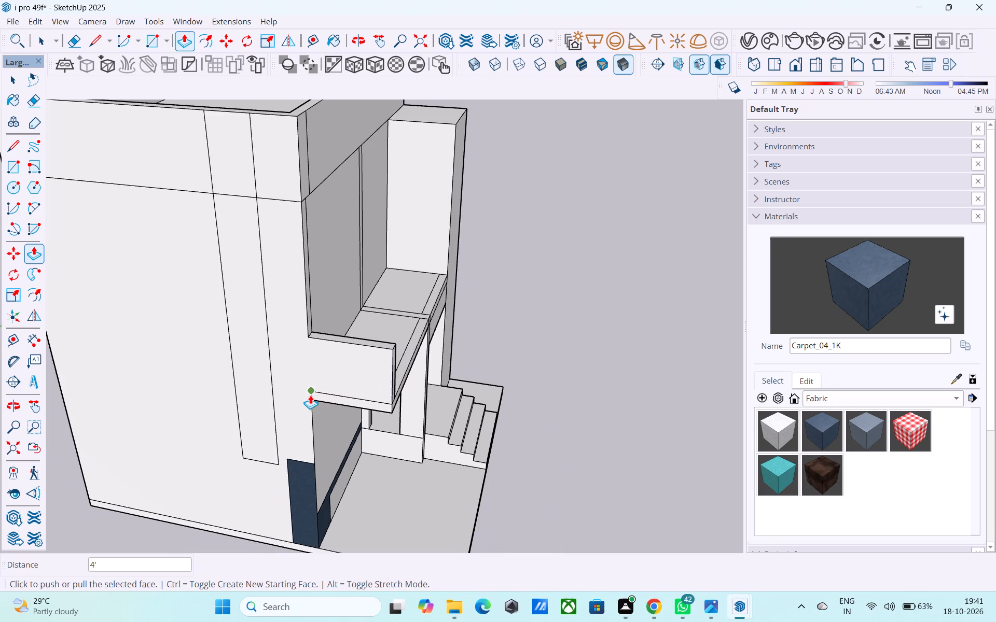
pyautogui.scroll(-2, 440, 367)
pyautogui.moveTo(440, 367); pyautogui.dragTo(126, 346, button='middle')
pyautogui.scroll(4, 183, 308)
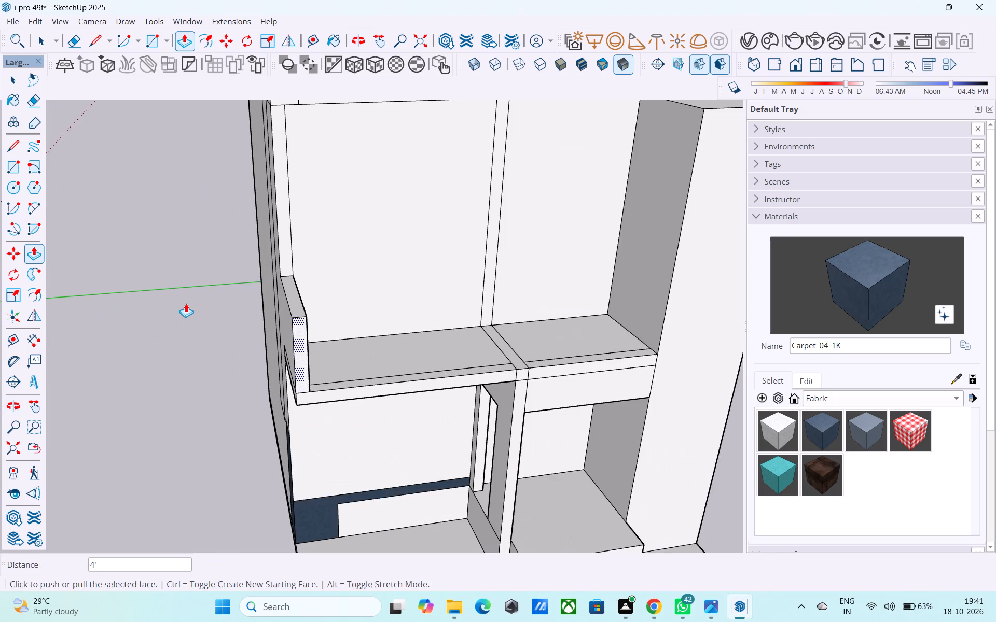
pyautogui.moveTo(198, 303); pyautogui.dragTo(87, 265, button='middle')
pyautogui.moveTo(128, 300); pyautogui.dragTo(50, 246, button='middle')
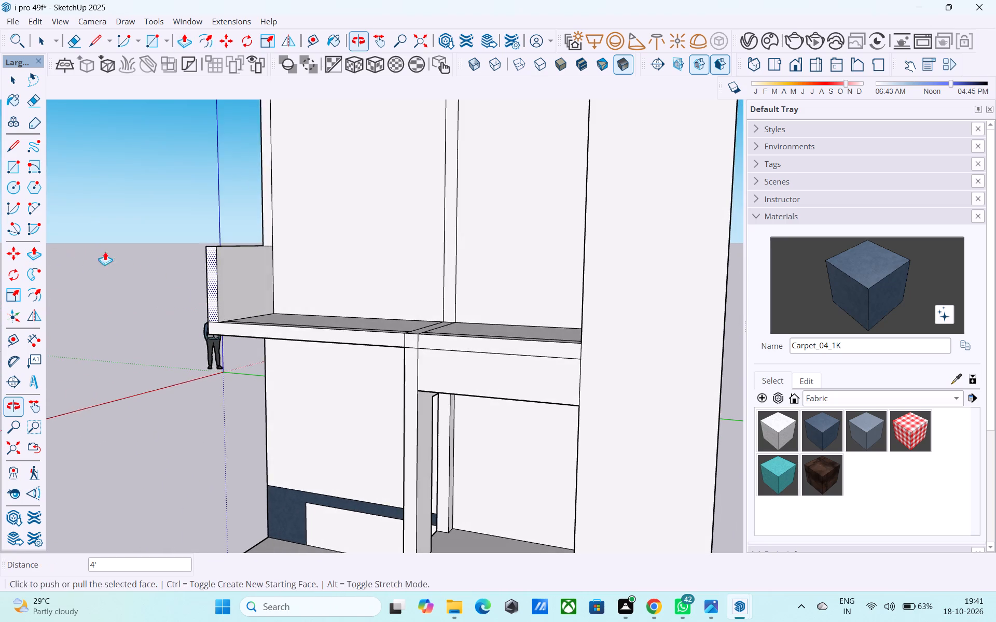
pyautogui.moveTo(151, 251); pyautogui.dragTo(107, 310, button='middle')
pyautogui.scroll(2, 186, 268)
pyautogui.scroll(-1, 185, 269)
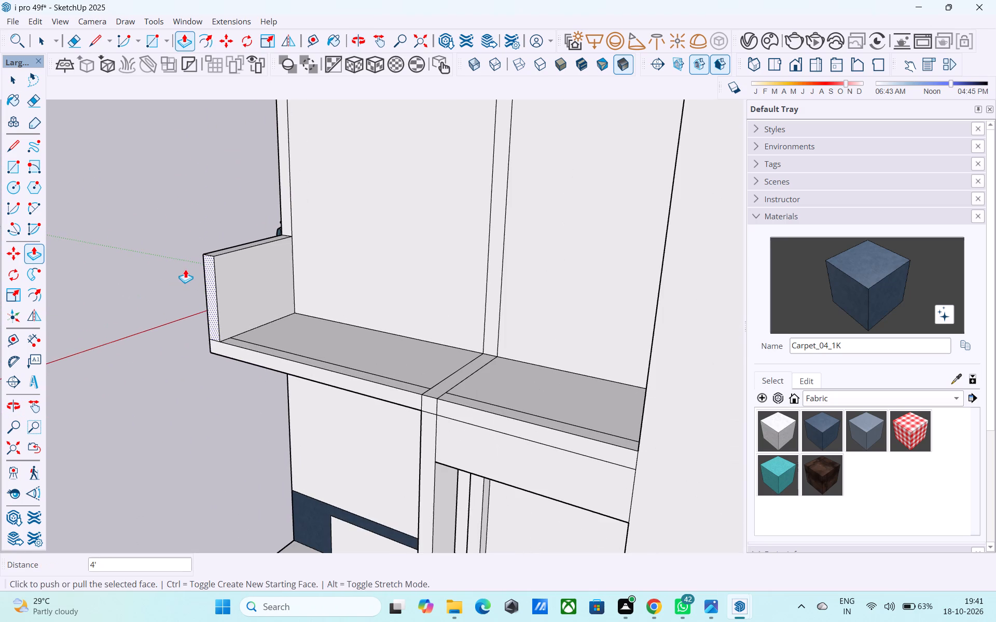
# Push/Pull the front border strip of the overhang's wider bay, beside the balcony's side wall, up 1'.
pyautogui.press('space')
pyautogui.moveTo(202, 293); pyautogui.dragTo(191, 303, button='middle')
pyautogui.moveTo(212, 321); pyautogui.dragTo(207, 344, button='middle')
pyautogui.scroll(3, 213, 352)
pyautogui.click(247, 347)
pyautogui.click(250, 344)
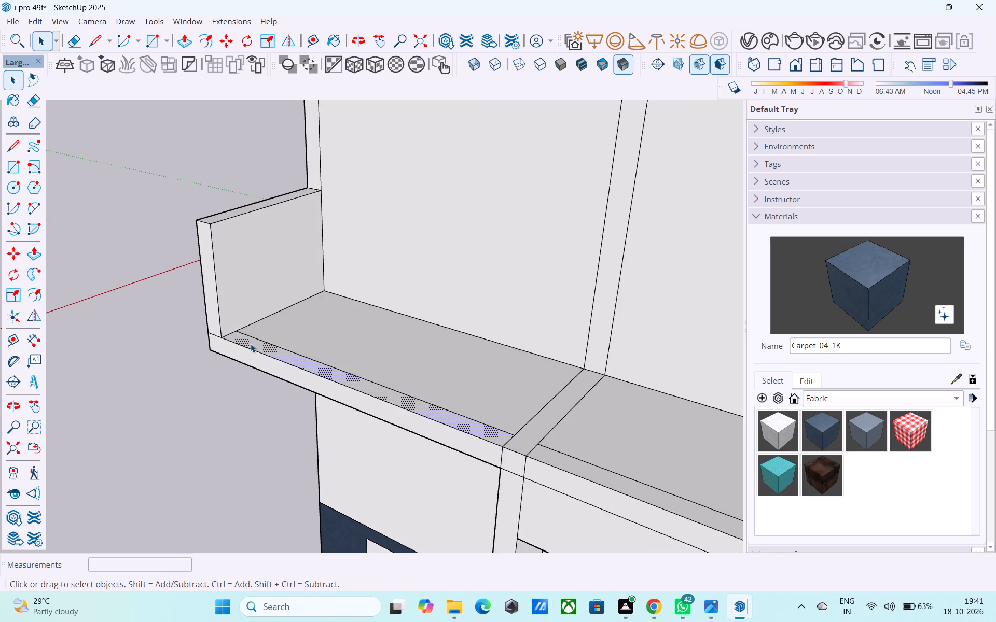
pyautogui.press('p')
pyautogui.click(251, 344)
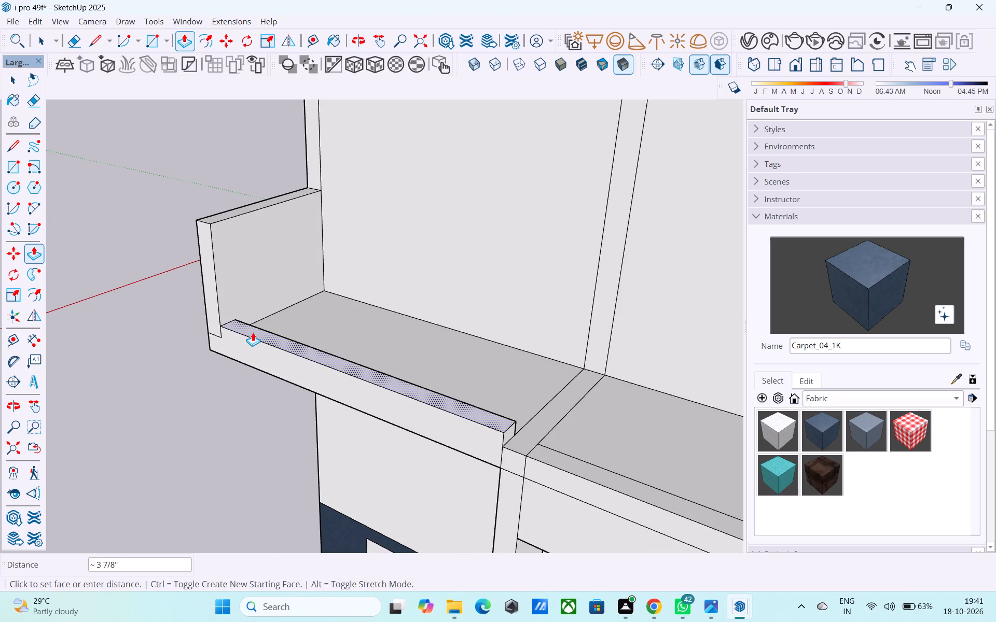
pyautogui.write("2'")
pyautogui.press('Return')
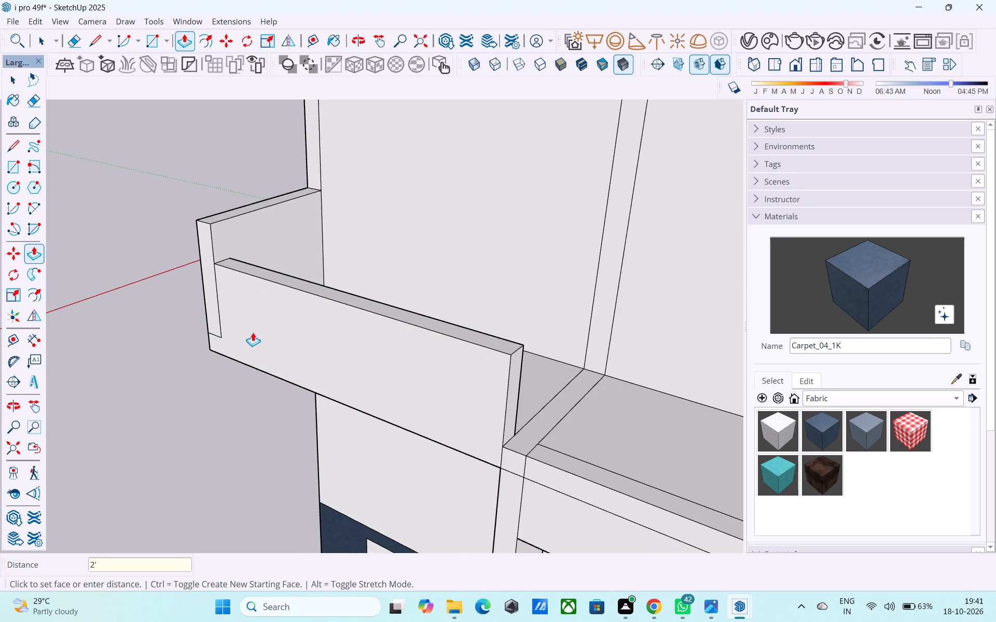
pyautogui.write("1'")
pyautogui.press('Return')
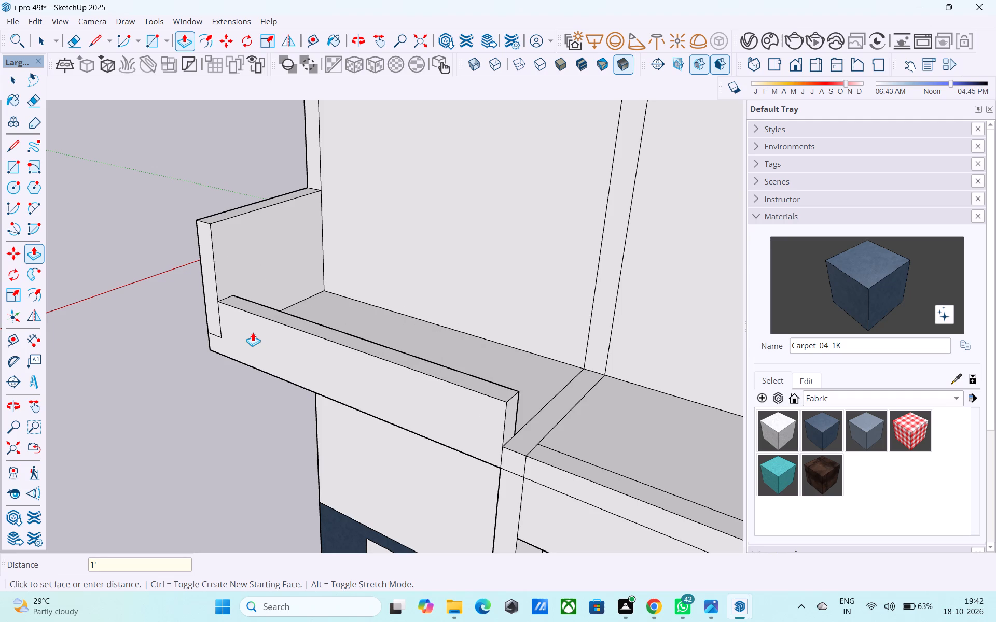
# Push/Pull the front border strip of the overhang's bay above the entrance steps up 1'.
pyautogui.scroll(-8, 253, 332)
pyautogui.moveTo(355, 395); pyautogui.dragTo(434, 409, button='middle')
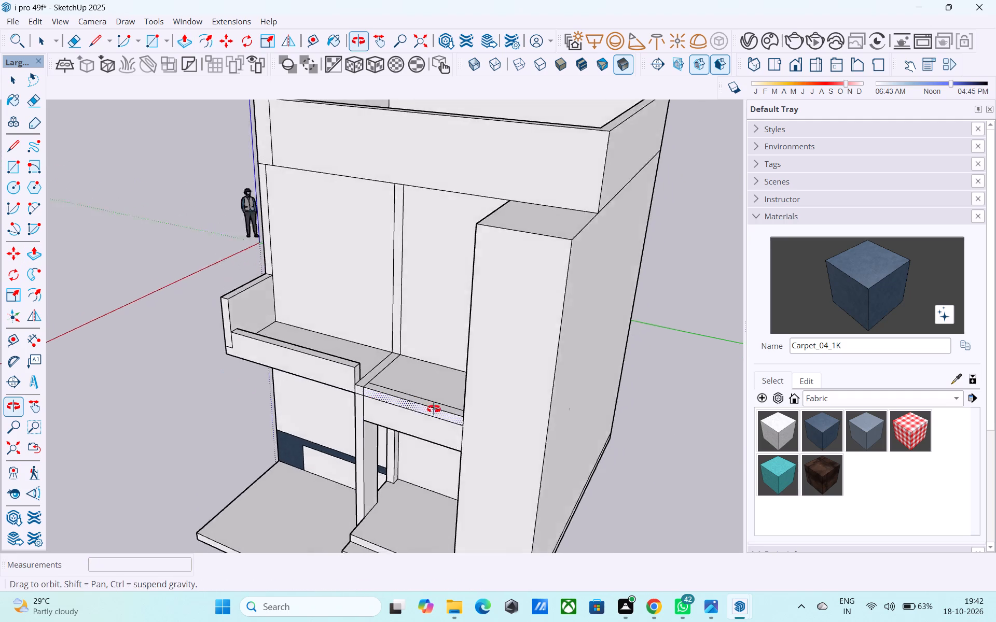
pyautogui.moveTo(434, 409); pyautogui.dragTo(478, 416, button='middle')
pyautogui.scroll(4, 436, 409)
pyautogui.moveTo(421, 400); pyautogui.dragTo(477, 392, button='middle')
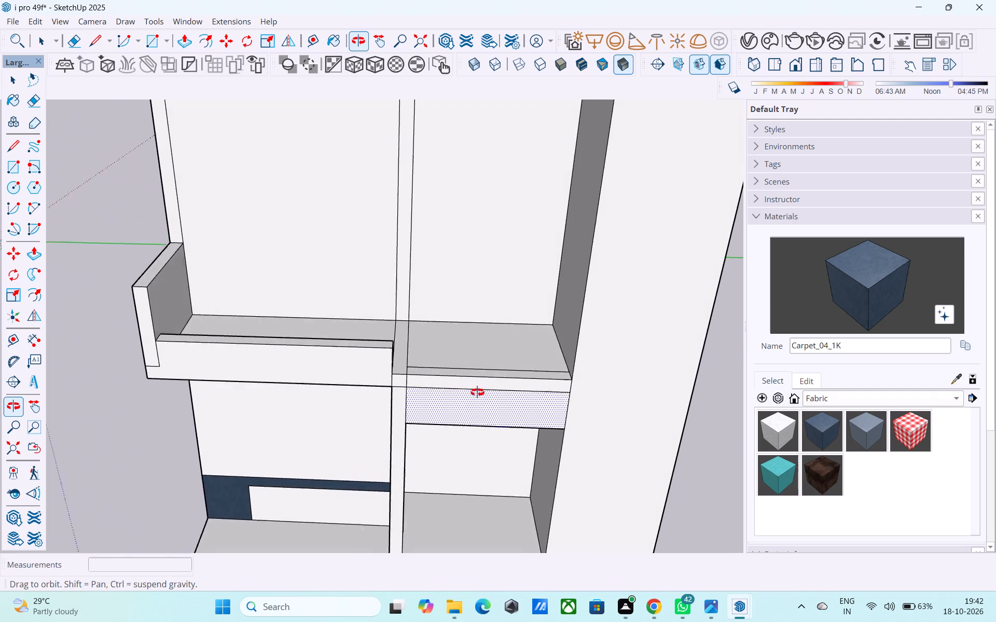
pyautogui.moveTo(477, 392); pyautogui.dragTo(510, 381, button='middle')
pyautogui.moveTo(508, 372); pyautogui.dragTo(517, 413, button='middle')
pyautogui.scroll(4, 493, 400)
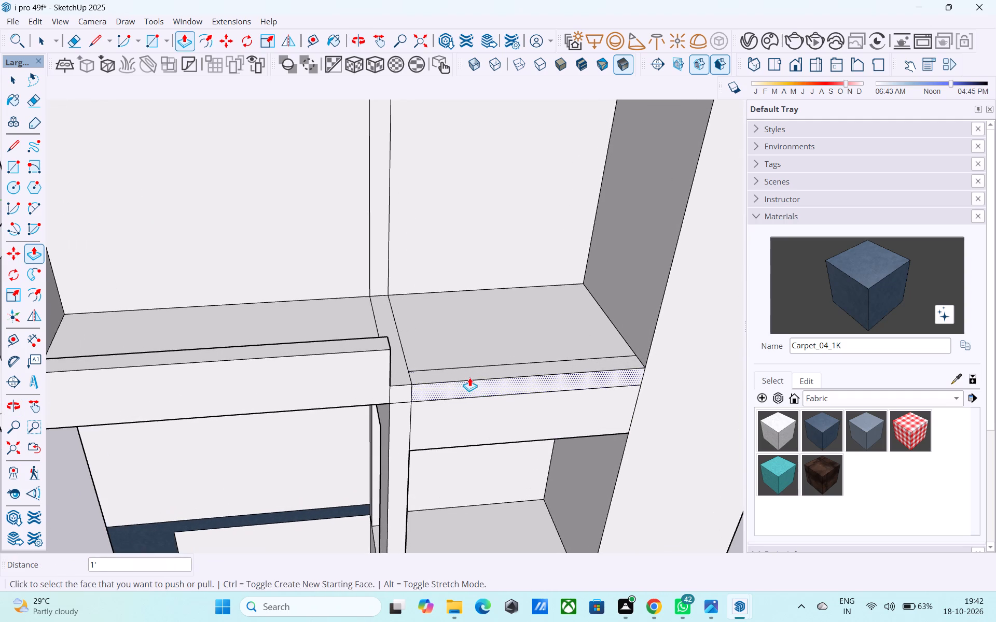
pyautogui.doubleClick(465, 369)
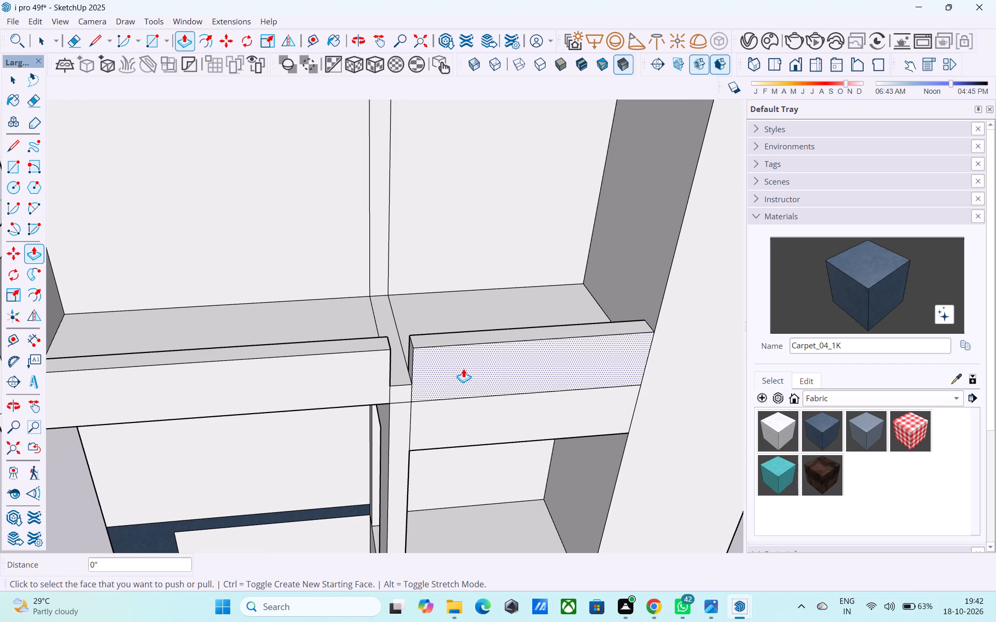
# Push/Pull the dividing strip between the two balcony bays up 1', and another 8' 6" to the parapet's base.
pyautogui.click(399, 356)
pyautogui.scroll(-10, 404, 354)
pyautogui.moveTo(403, 354); pyautogui.dragTo(409, 323, button='middle')
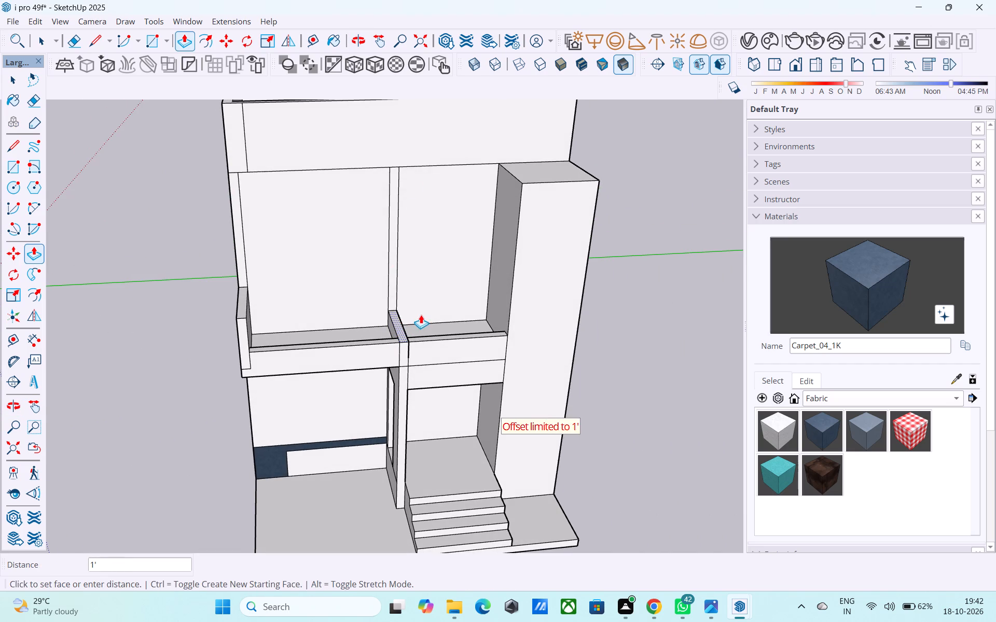
pyautogui.click(422, 314)
pyautogui.click(401, 333)
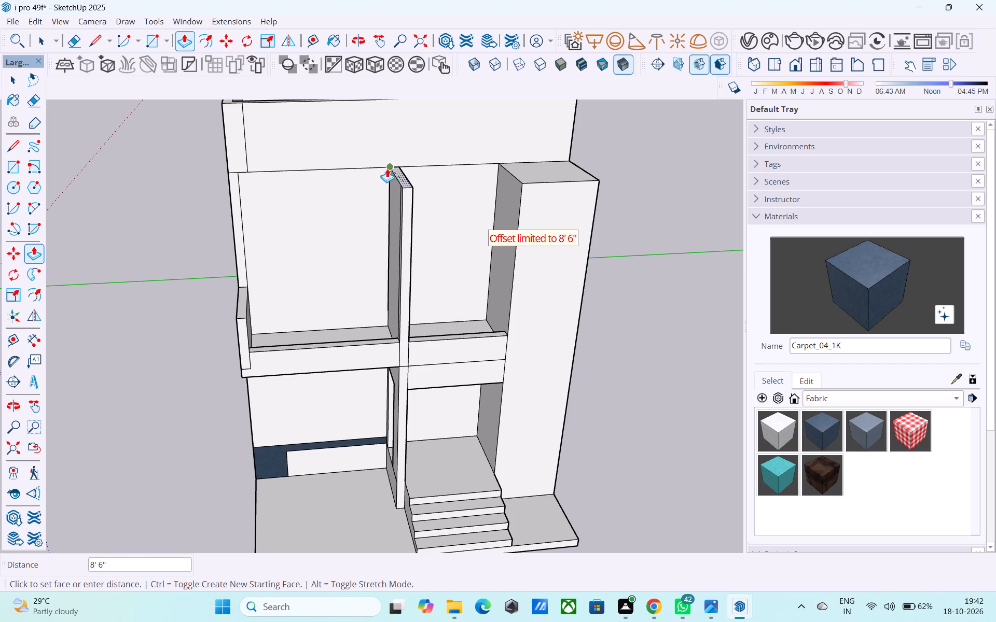
pyautogui.click(388, 166)
# Draw a 6" line across the dividing wall's front face level with the top of the low front walls.
pyautogui.scroll(-1, 331, 363)
pyautogui.moveTo(331, 363); pyautogui.dragTo(488, 386, button='middle')
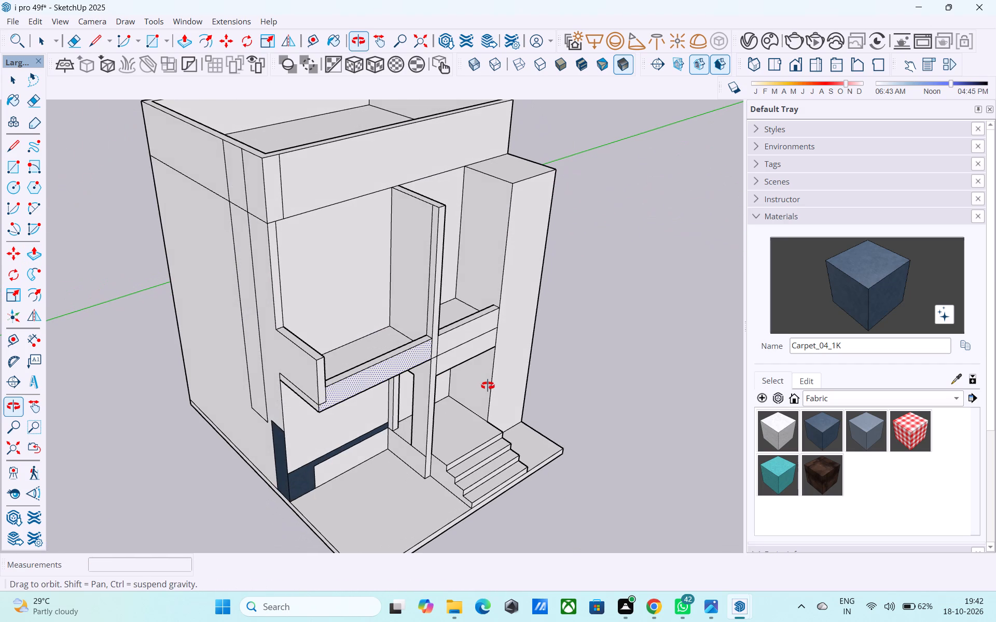
pyautogui.moveTo(488, 386); pyautogui.dragTo(397, 381, button='middle')
pyautogui.scroll(3, 413, 371)
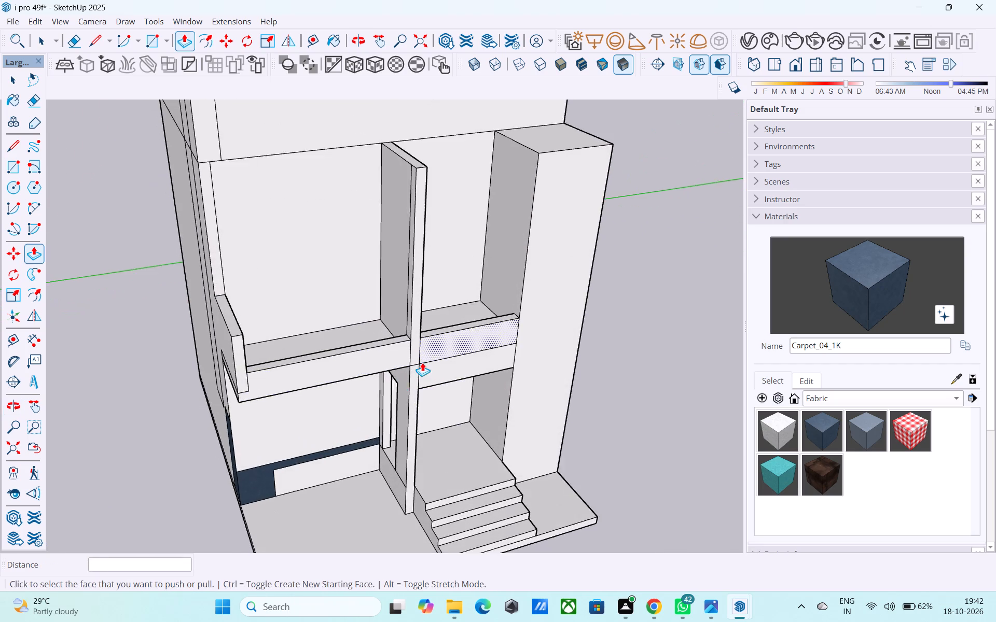
pyautogui.moveTo(423, 356); pyautogui.dragTo(352, 318, button='middle')
pyautogui.scroll(4, 348, 299)
pyautogui.press('space')
pyautogui.moveTo(380, 329); pyautogui.dragTo(395, 317, button='middle')
pyautogui.moveTo(409, 341); pyautogui.dragTo(414, 343, button='middle')
pyautogui.scroll(2, 419, 337)
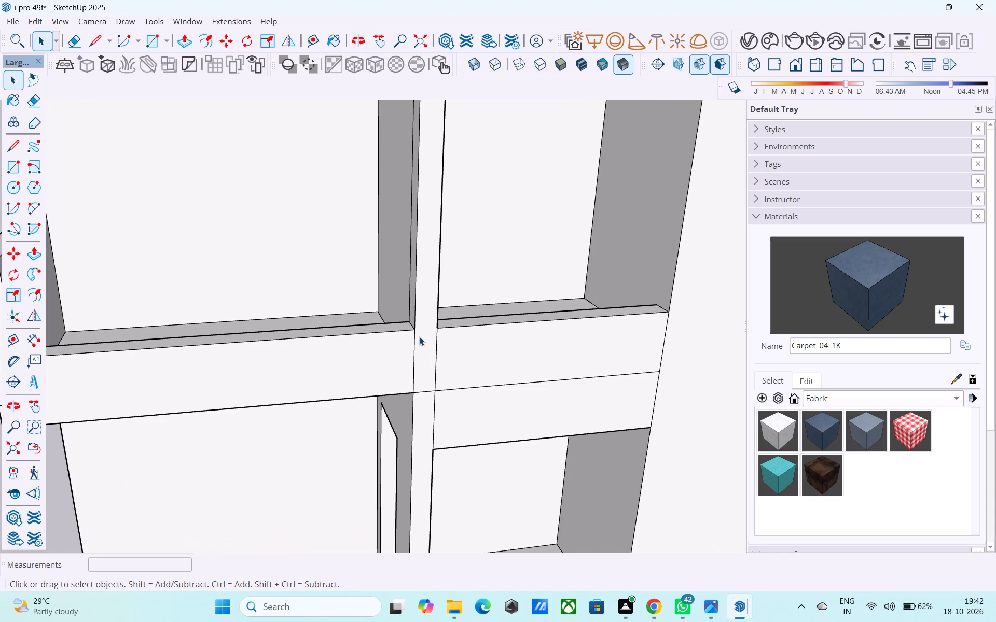
pyautogui.press('l')
pyautogui.click(417, 329)
pyautogui.click(439, 325)
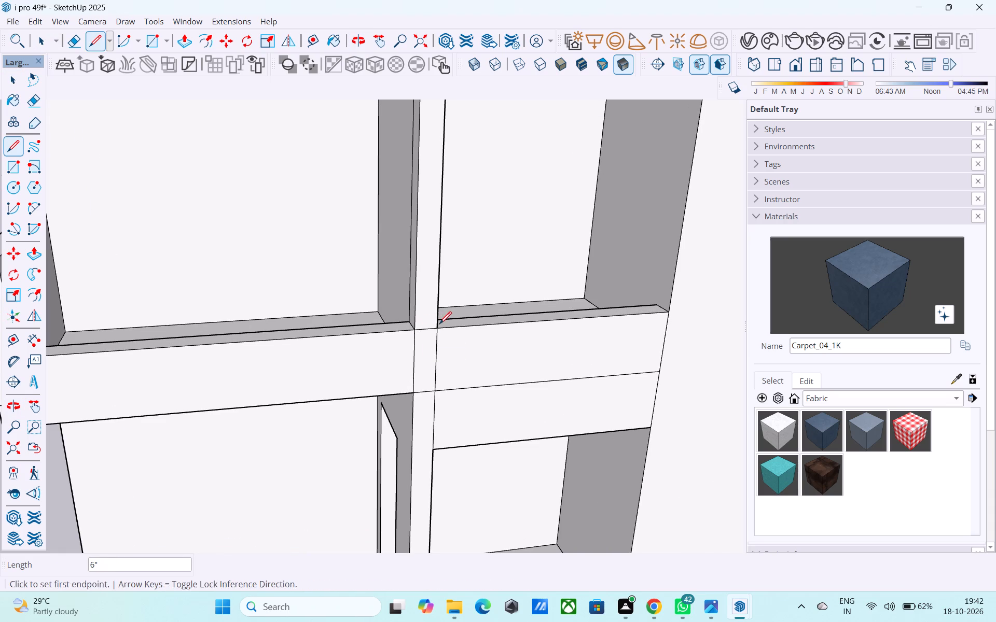
# Copy the 6" line on the dividing wall's front face 2' upward.
pyautogui.press('space')
pyautogui.click(432, 328)
pyautogui.press('m')
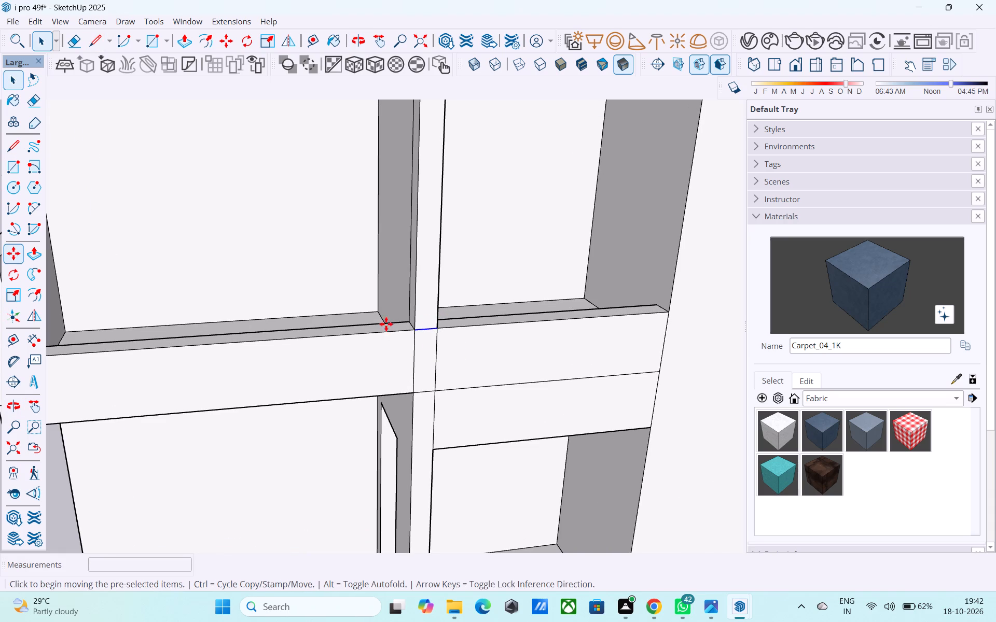
pyautogui.click(415, 331)
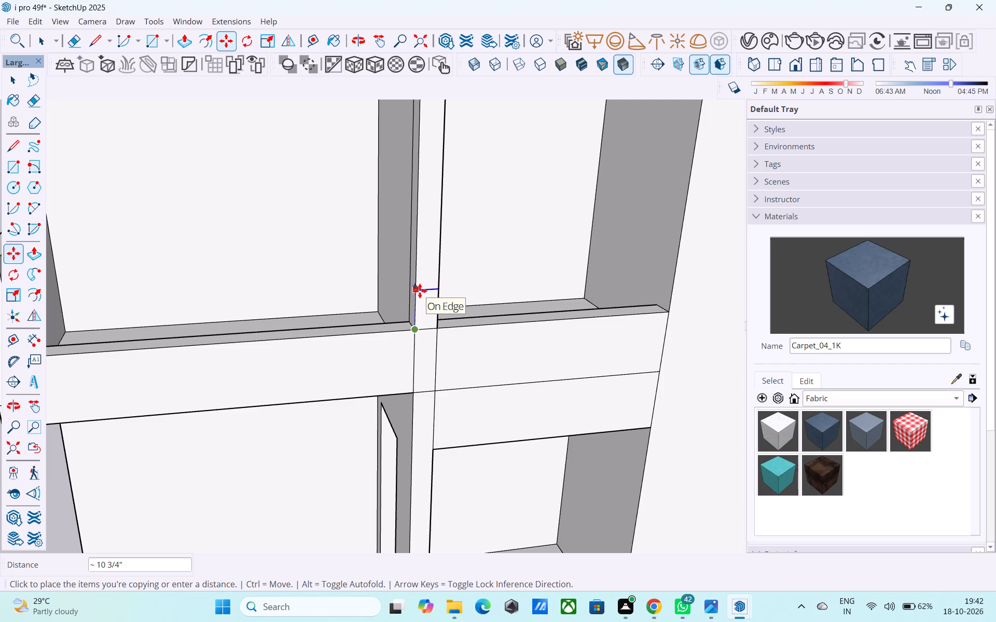
pyautogui.write("2'")
pyautogui.press('Return')
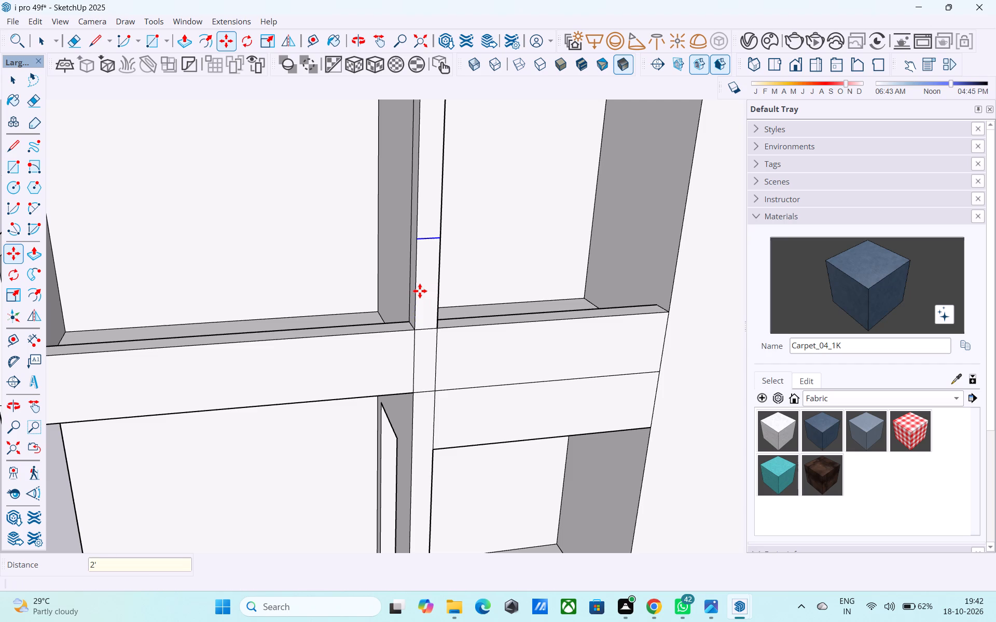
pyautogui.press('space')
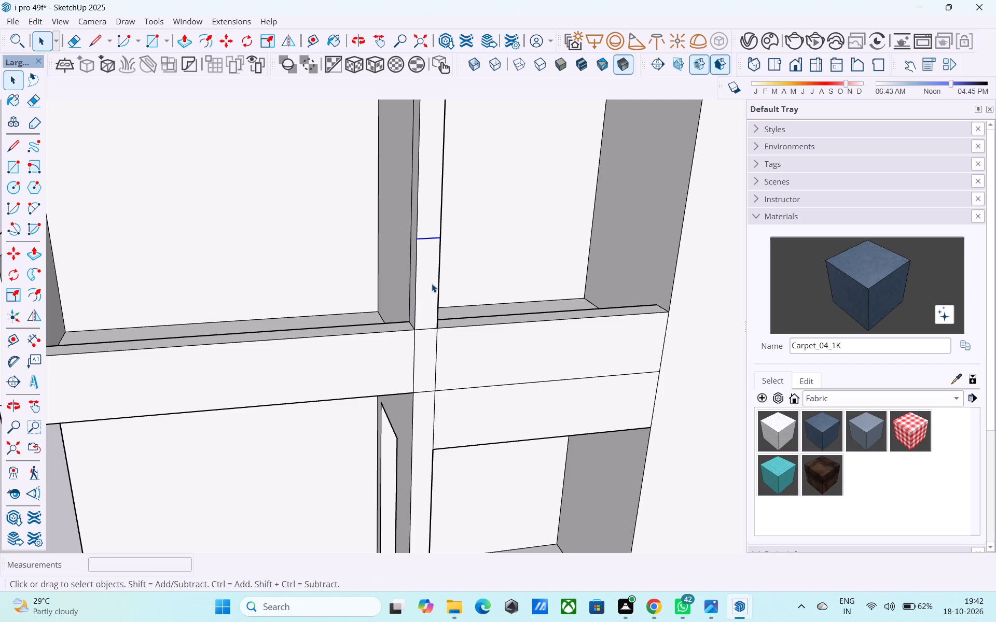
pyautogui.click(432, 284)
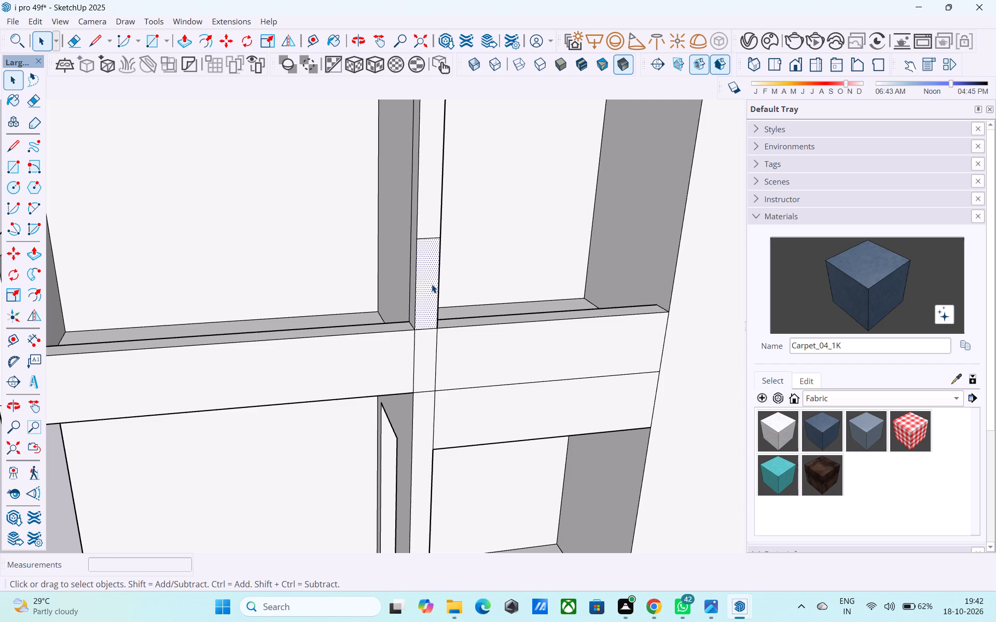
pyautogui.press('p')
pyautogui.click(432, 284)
# Erase the lower 6" line across the dividing wall's front face, level with the low front walls' top.
pyautogui.press('e')
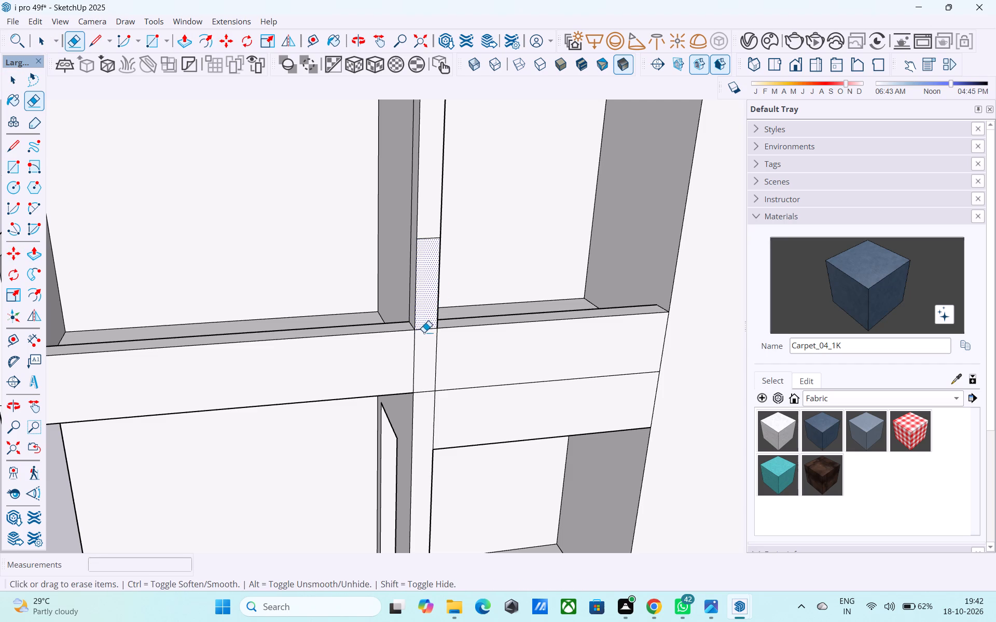
pyautogui.click(424, 330)
# Push/Pull the merged face on the dividing wall's front, between the overhang's underside line and the upper line, out 3".
pyautogui.press('space')
pyautogui.click(423, 329)
pyautogui.click(424, 334)
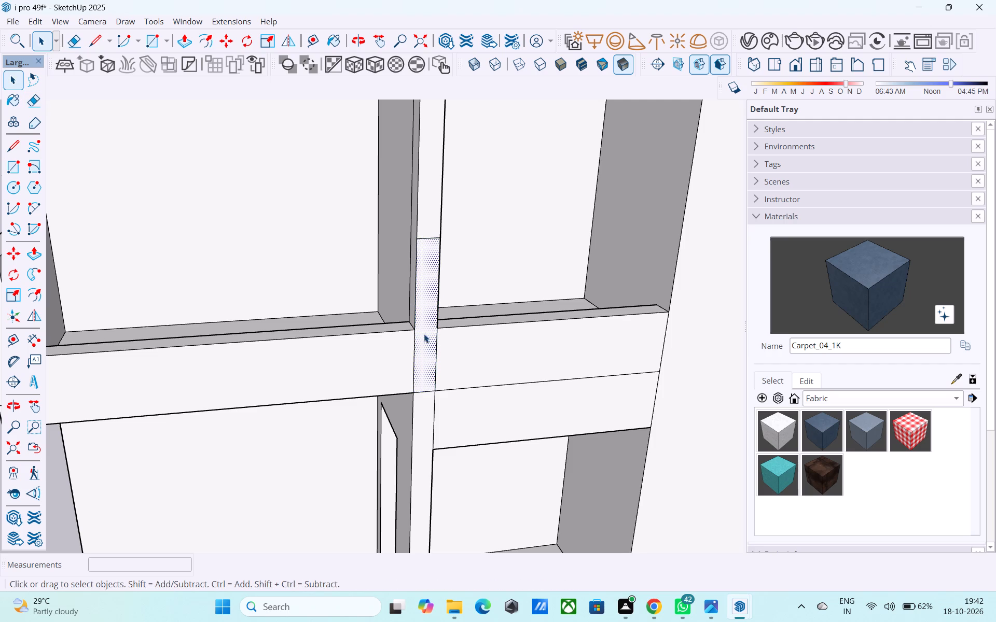
pyautogui.press('p')
pyautogui.click(423, 333)
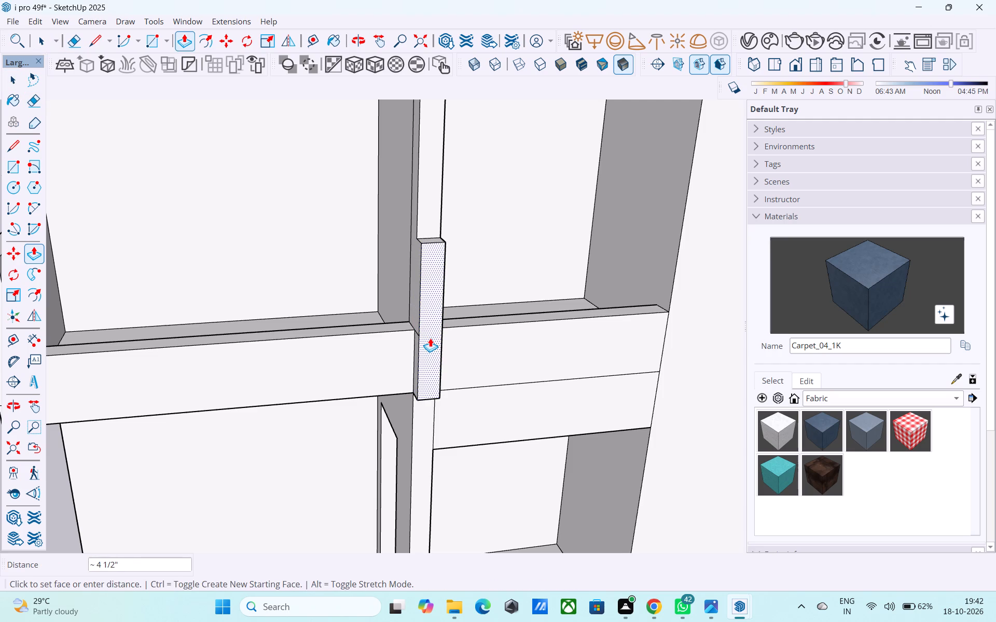
pyautogui.write('6"')
pyautogui.press('Return')
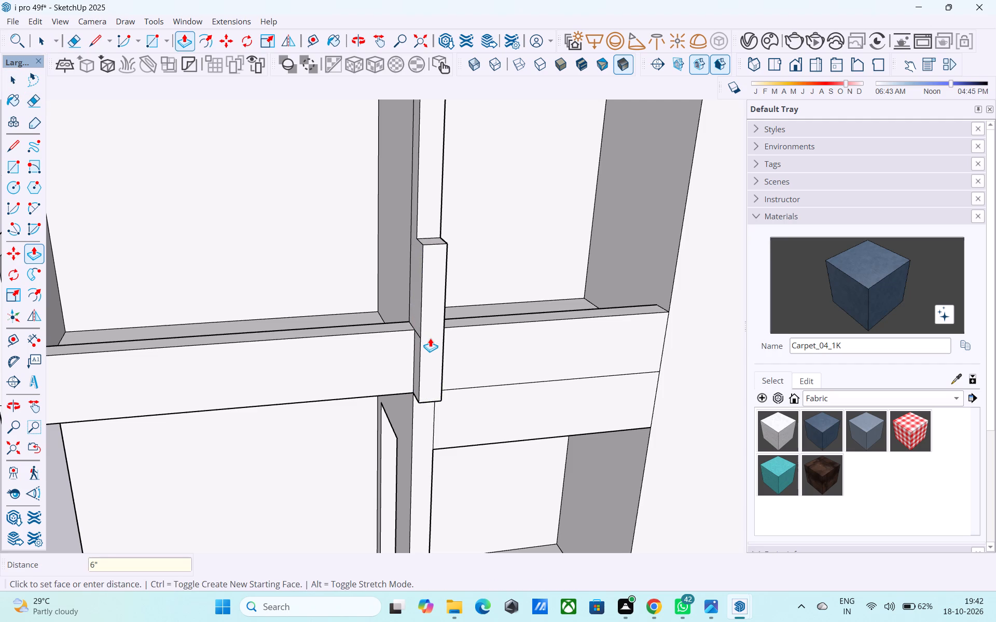
pyautogui.write('3"')
pyautogui.press('Return')
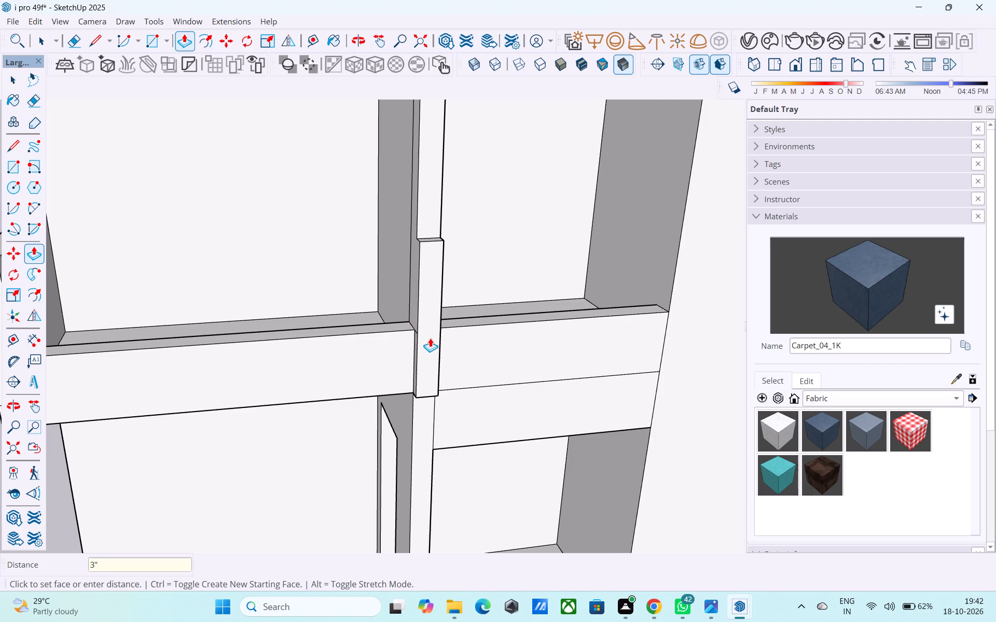
# Erase the short leftover edges on both sides of the dividing wall where the projecting block meets the low front walls.
pyautogui.press('space')
pyautogui.moveTo(447, 322); pyautogui.dragTo(544, 334, button='middle')
pyautogui.scroll(3, 436, 313)
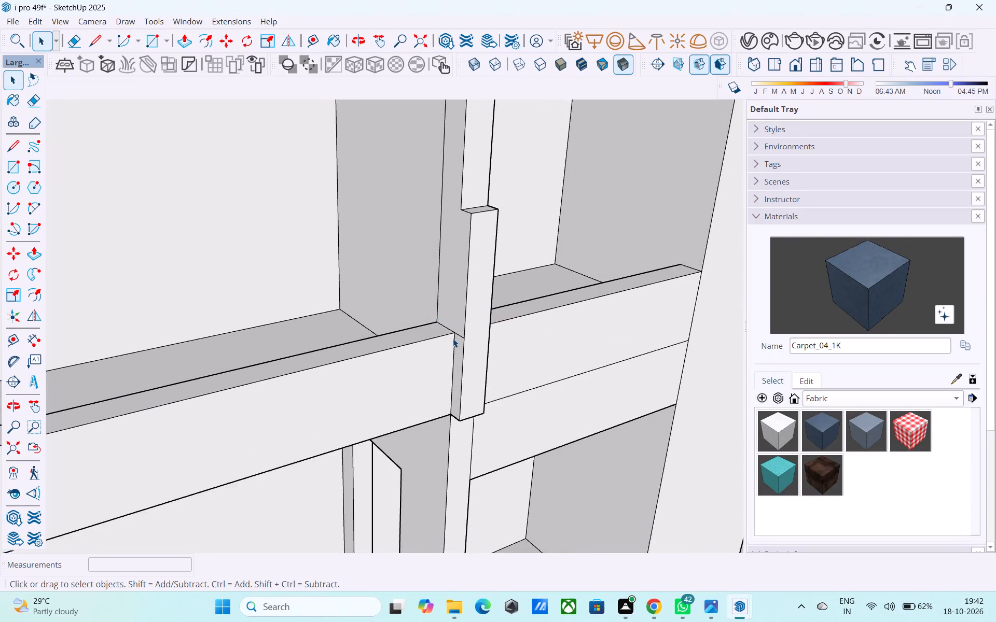
pyautogui.scroll(5, 453, 338)
pyautogui.press('e')
pyautogui.click(462, 332)
pyautogui.moveTo(469, 333); pyautogui.dragTo(145, 299, button='middle')
pyautogui.moveTo(330, 324); pyautogui.dragTo(331, 329)
pyautogui.scroll(-5, 331, 361)
pyautogui.press('space')
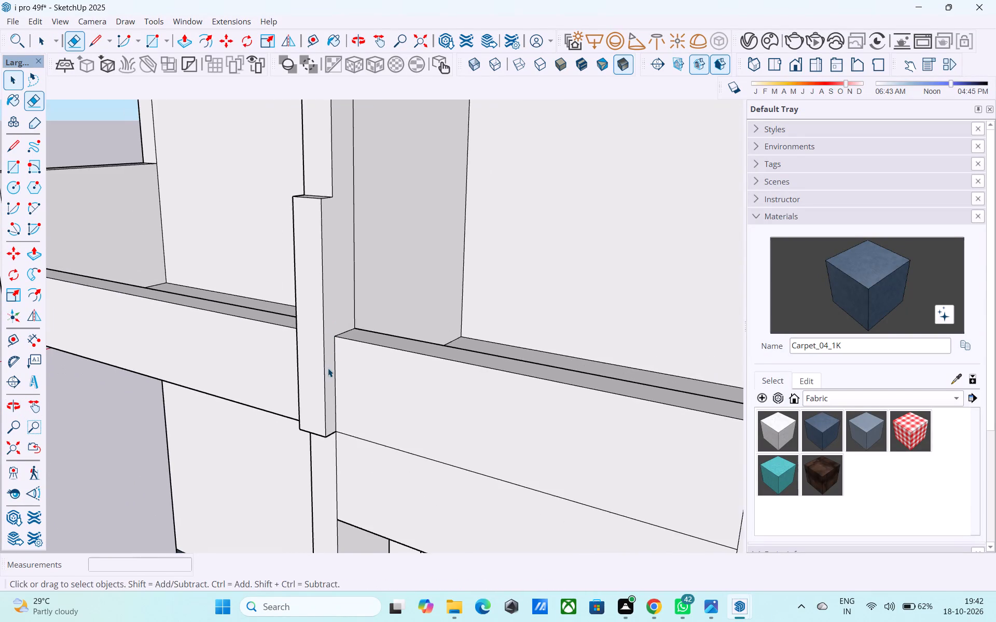
# Draw a 2' vertical line on each side of the dividing wall, from the projecting block's upper back corner to the low front wall's top.
pyautogui.scroll(-1, 327, 369)
pyautogui.moveTo(327, 369); pyautogui.dragTo(352, 349, button='middle')
pyautogui.scroll(-6, 344, 357)
pyautogui.moveTo(338, 368); pyautogui.dragTo(290, 415, button='middle')
pyautogui.scroll(3, 319, 381)
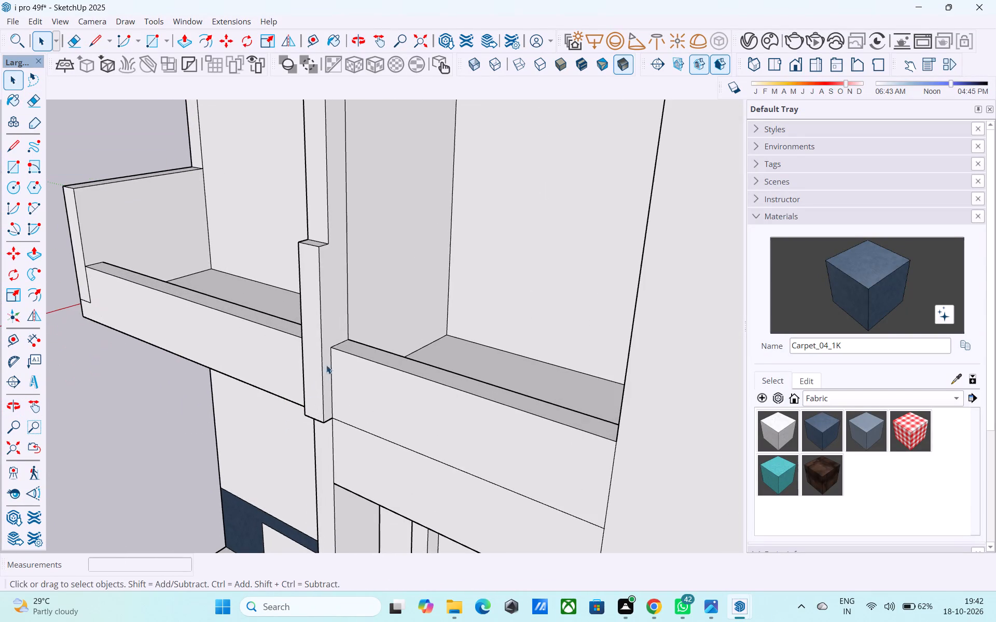
pyautogui.click(336, 332)
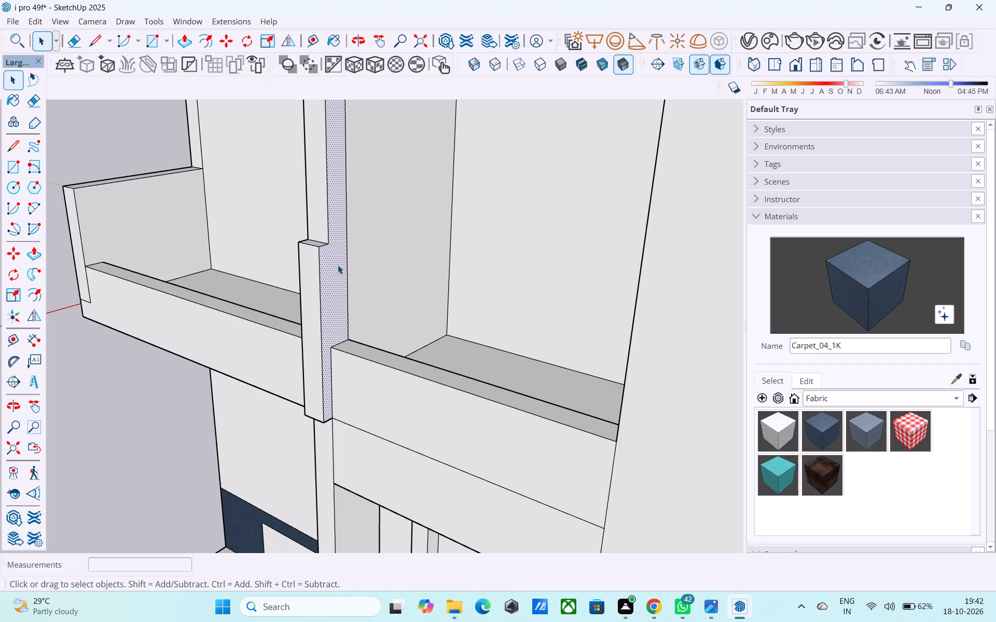
pyautogui.scroll(-5, 338, 265)
pyautogui.moveTo(260, 363); pyautogui.dragTo(458, 396, button='middle')
pyautogui.scroll(-4, 333, 378)
pyautogui.moveTo(317, 388); pyautogui.dragTo(605, 340, button='middle')
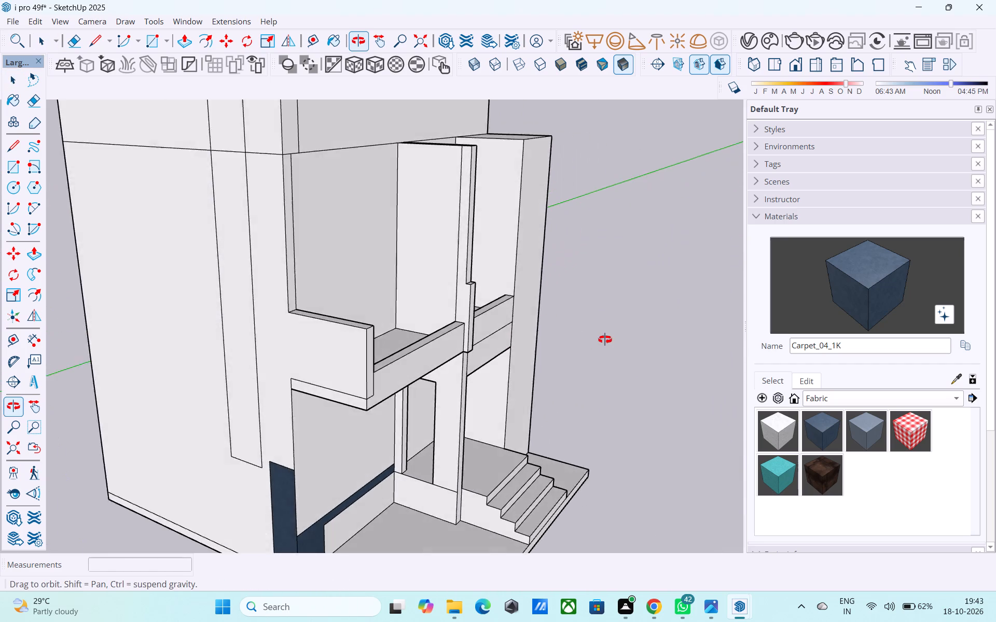
pyautogui.moveTo(605, 340); pyautogui.dragTo(551, 330, button='middle')
pyautogui.scroll(10, 452, 296)
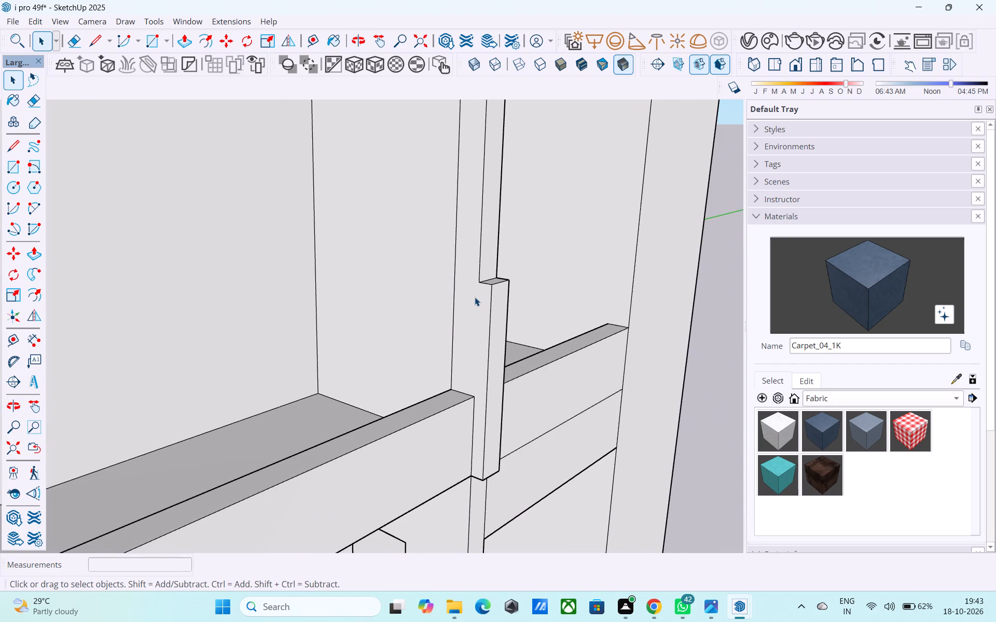
pyautogui.scroll(1, 476, 298)
pyautogui.press('l')
pyautogui.scroll(3, 476, 298)
pyautogui.click(481, 275)
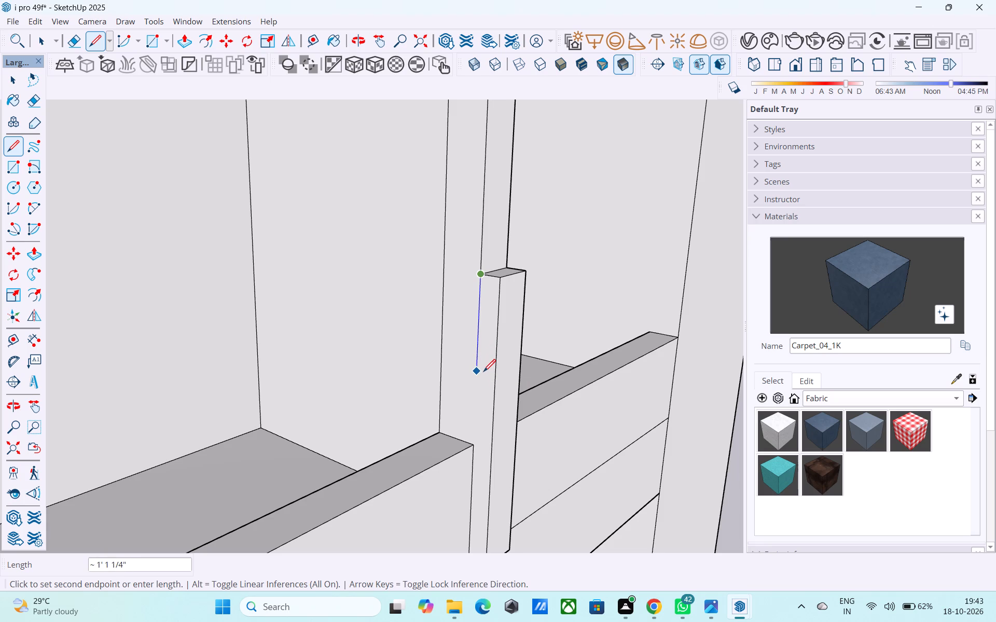
pyautogui.click(475, 446)
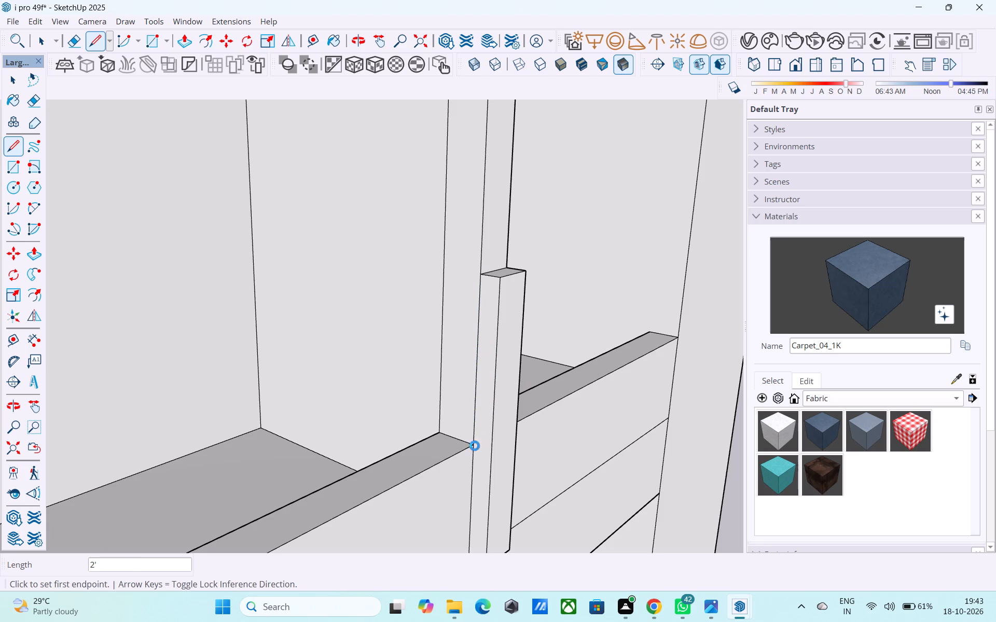
pyautogui.moveTo(546, 430); pyautogui.dragTo(246, 432, button='middle')
pyautogui.scroll(1, 234, 416)
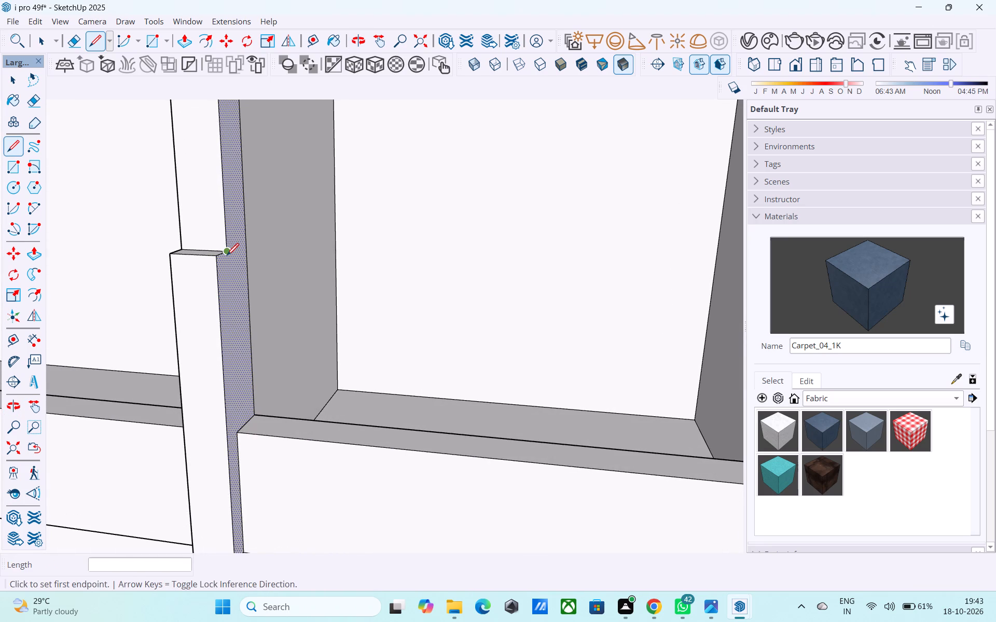
pyautogui.click(227, 255)
pyautogui.click(242, 432)
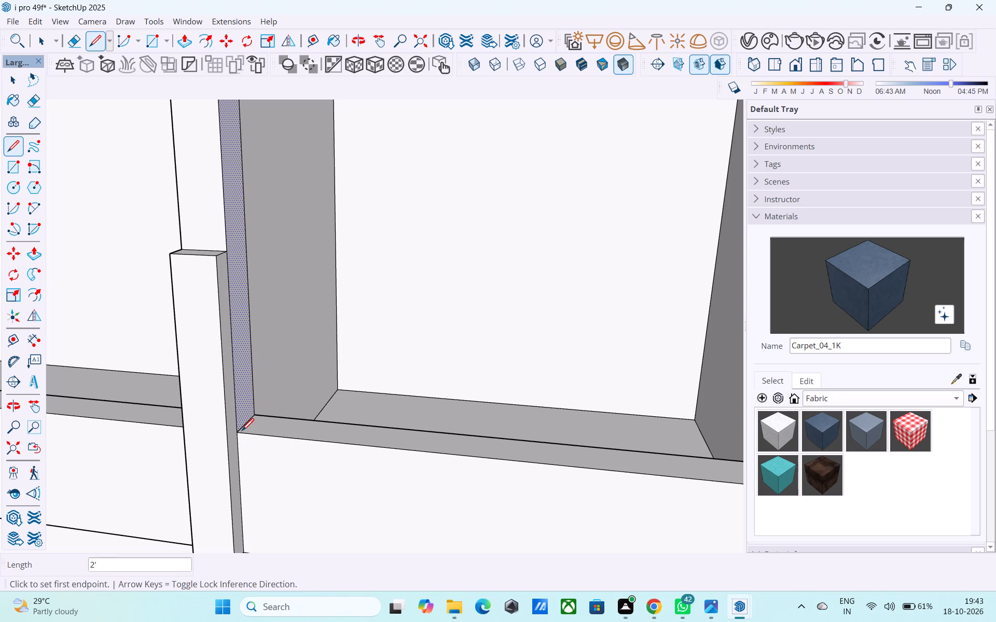
# Push/Pull both side faces of the projecting block on the dividing wall outward 3".
pyautogui.press('space')
pyautogui.click(232, 426)
pyautogui.press('p')
pyautogui.click(232, 426)
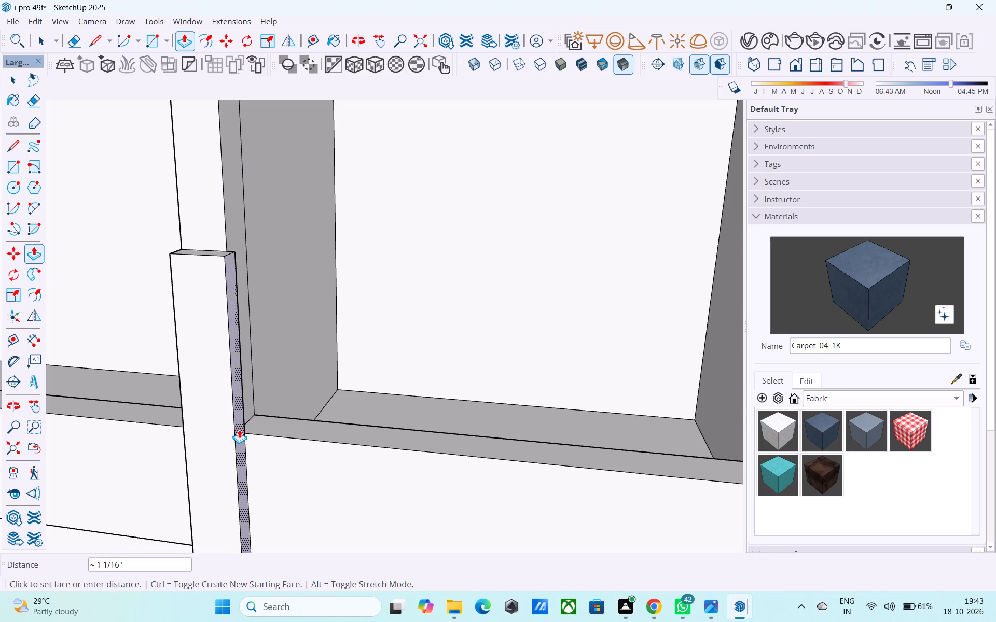
pyautogui.press('3')
pyautogui.hotkey('shift', '"')
pyautogui.press('Return')
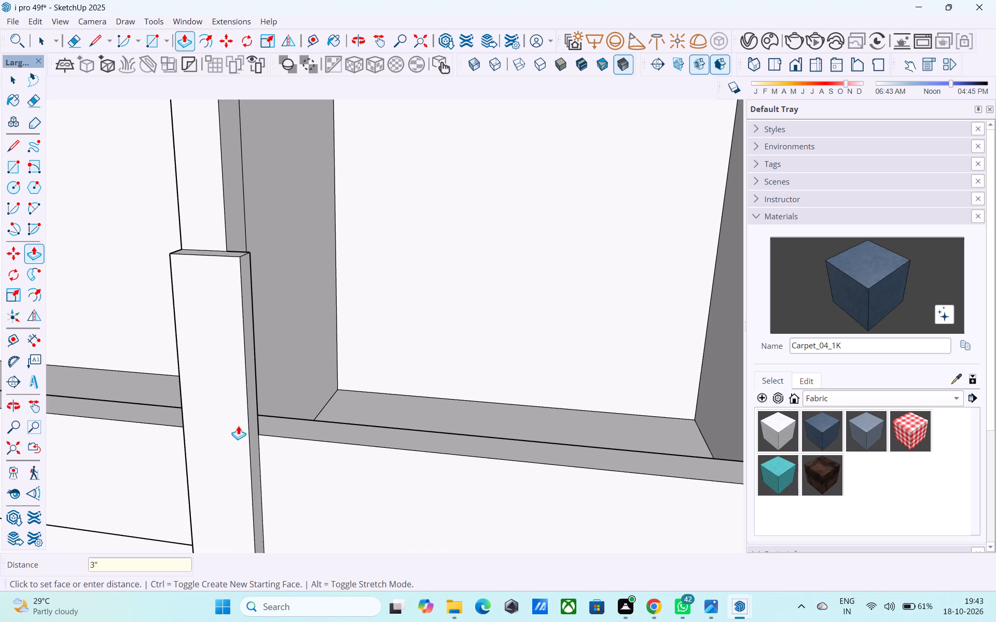
pyautogui.moveTo(239, 427); pyautogui.dragTo(496, 395, button='middle')
pyautogui.doubleClick(348, 332)
# Paint the front face of the longer low balcony wall with the Carpet_04_1K fabric material.
pyautogui.scroll(-2, 350, 335)
pyautogui.scroll(1, 351, 341)
pyautogui.scroll(-3, 351, 342)
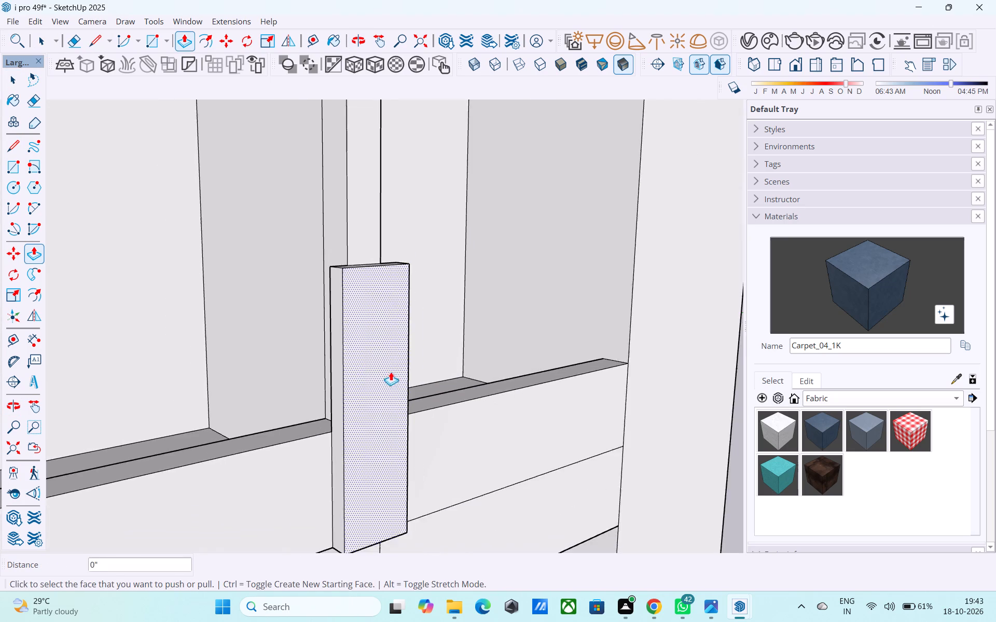
pyautogui.scroll(-9, 391, 372)
pyautogui.moveTo(385, 383); pyautogui.dragTo(251, 394, button='middle')
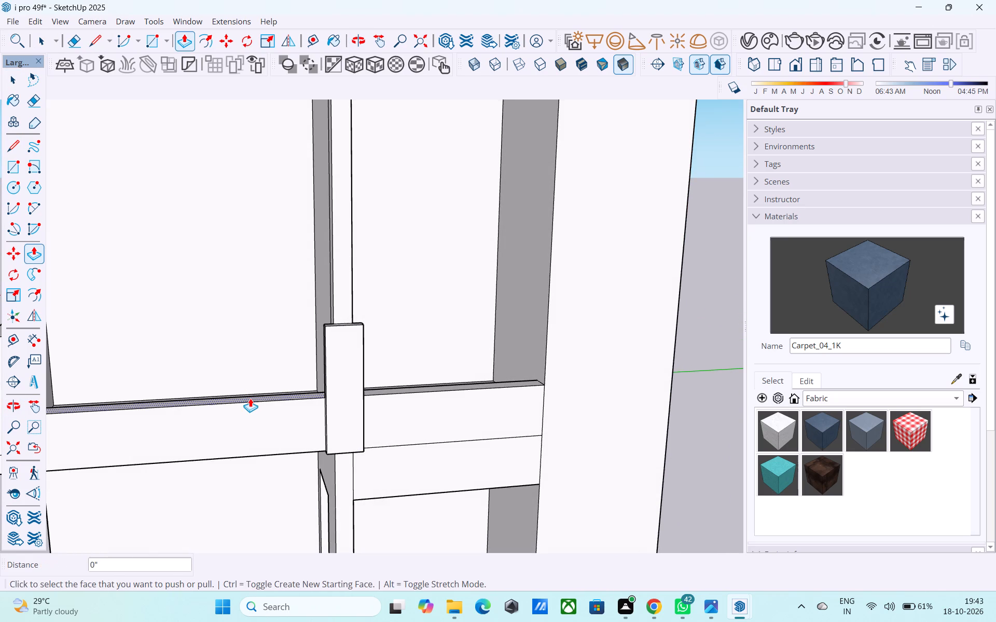
pyautogui.scroll(-7, 250, 398)
pyautogui.moveTo(251, 402); pyautogui.dragTo(320, 376, button='middle')
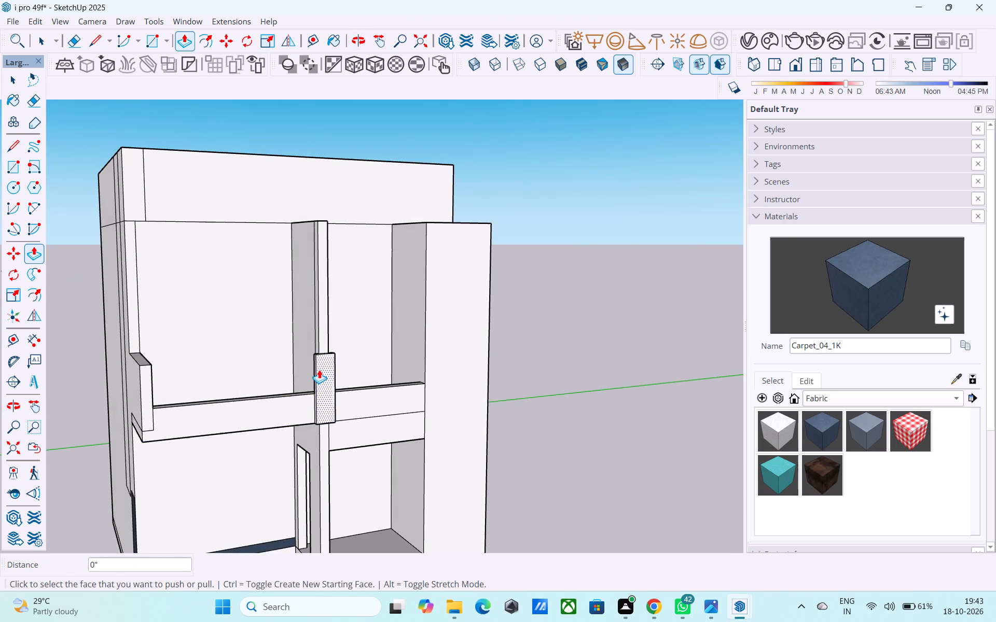
pyautogui.scroll(-4, 327, 267)
pyautogui.moveTo(327, 267); pyautogui.dragTo(388, 329, button='middle')
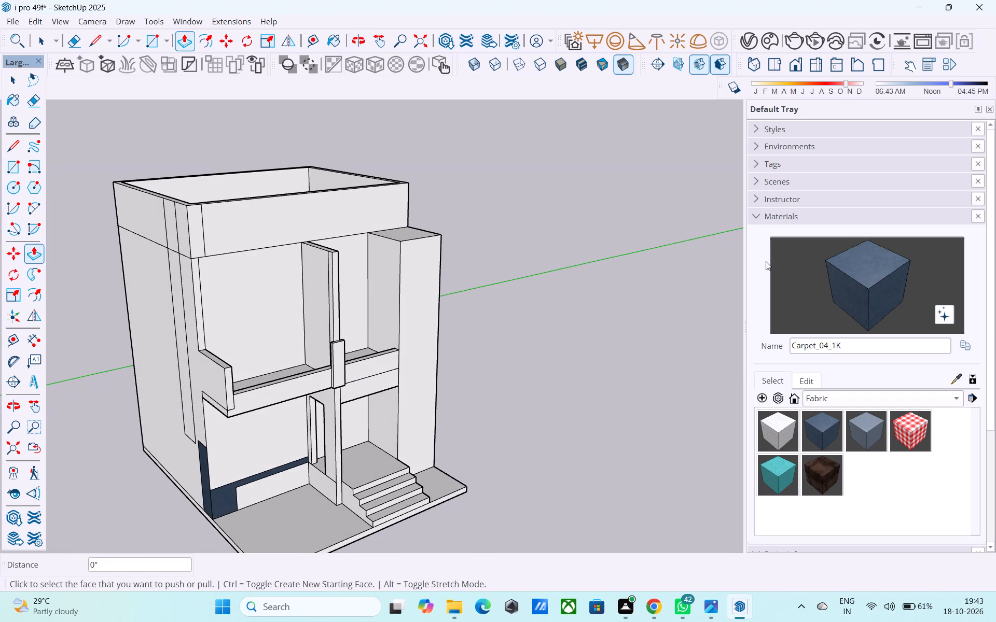
pyautogui.click(877, 272)
pyautogui.scroll(9, 303, 404)
pyautogui.click(264, 392)
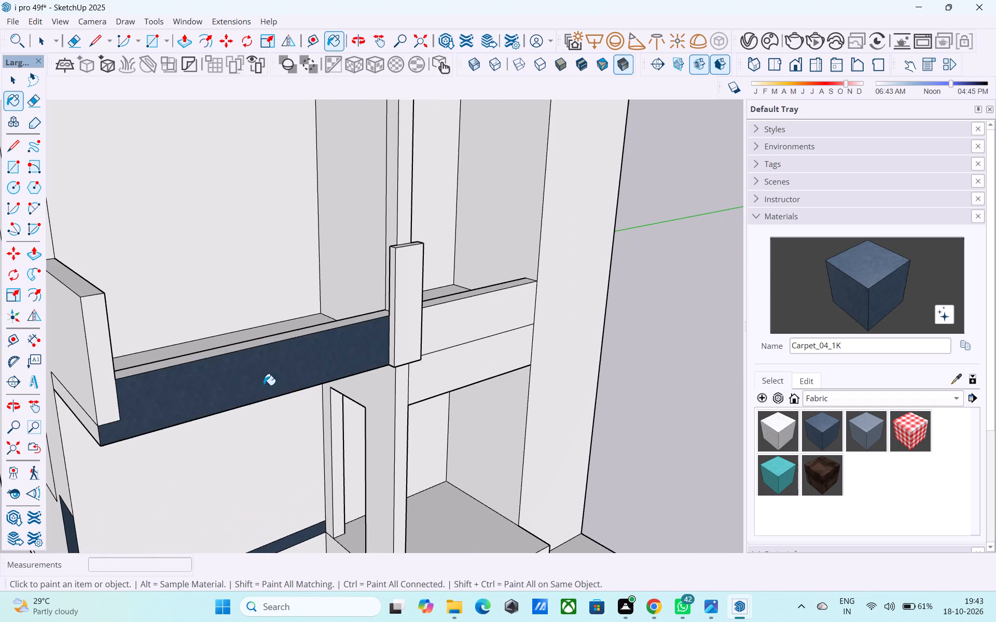
# Paint the projecting block's front face and its side facing the longer low wall with Carpet_04_1K.
pyautogui.scroll(-3, 262, 384)
pyautogui.moveTo(120, 413); pyautogui.dragTo(106, 404, button='middle')
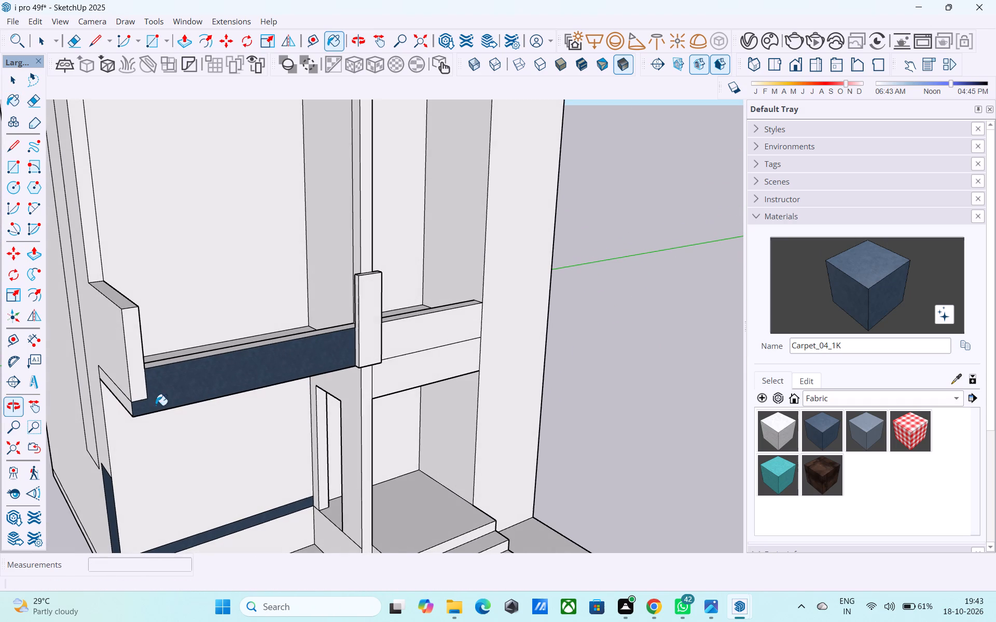
pyautogui.click(364, 344)
pyautogui.moveTo(362, 345); pyautogui.dragTo(370, 351, button='middle')
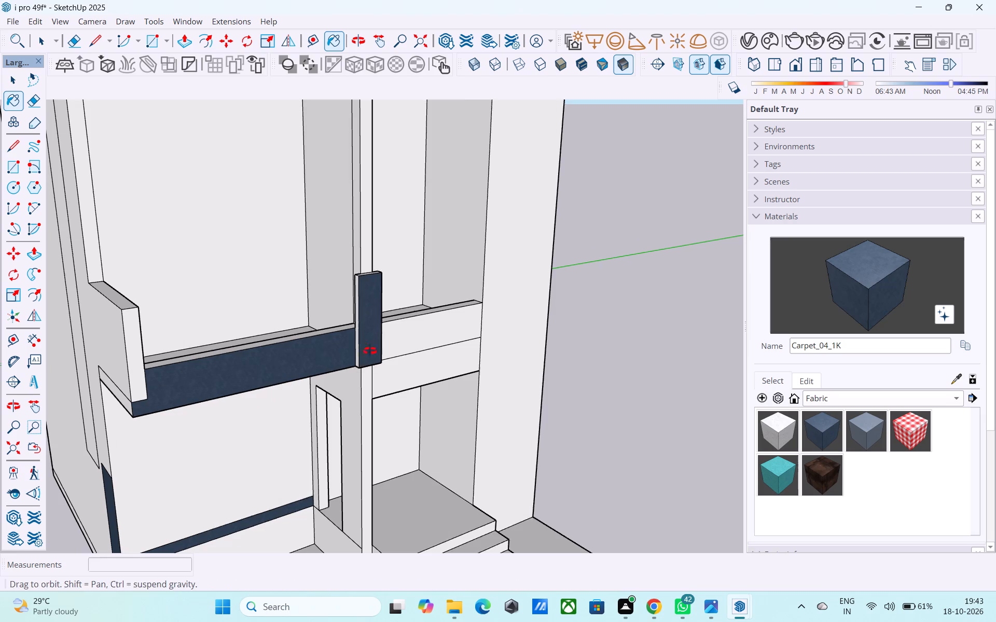
pyautogui.moveTo(370, 351); pyautogui.dragTo(447, 341, button='middle')
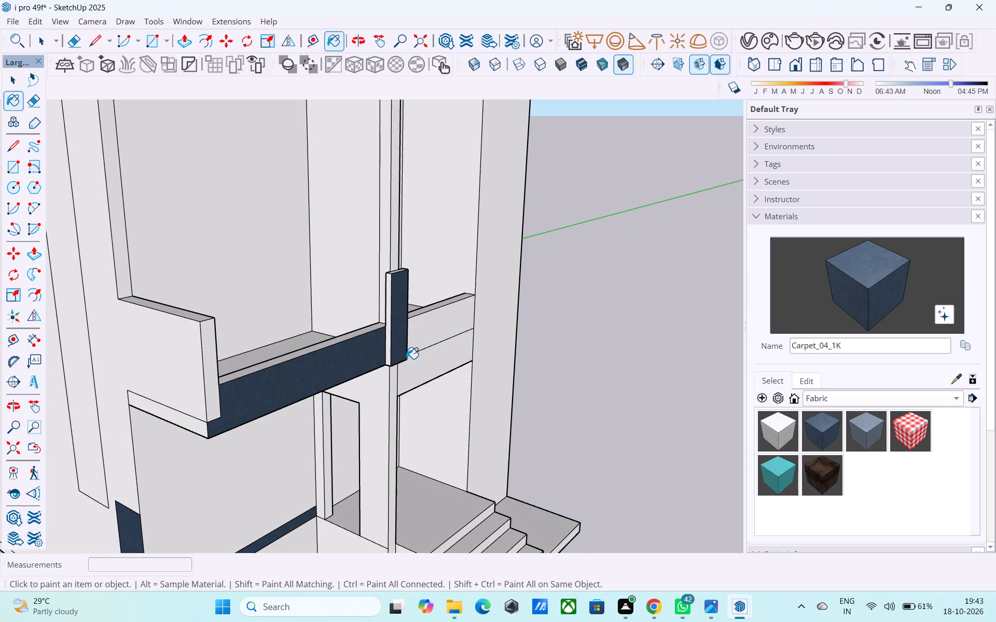
pyautogui.scroll(7, 395, 349)
pyautogui.click(386, 351)
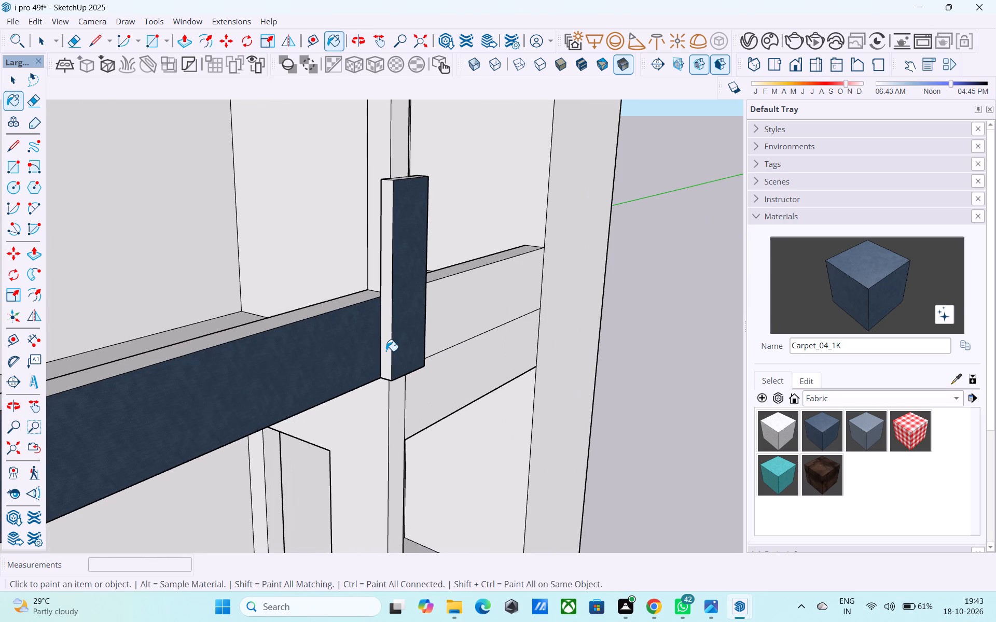
# Paint the upper front band of the tower-side low wall and the block's tower-side and top faces with Carpet_04_1K.
pyautogui.moveTo(388, 347); pyautogui.dragTo(0, 443, button='middle')
pyautogui.click(355, 361)
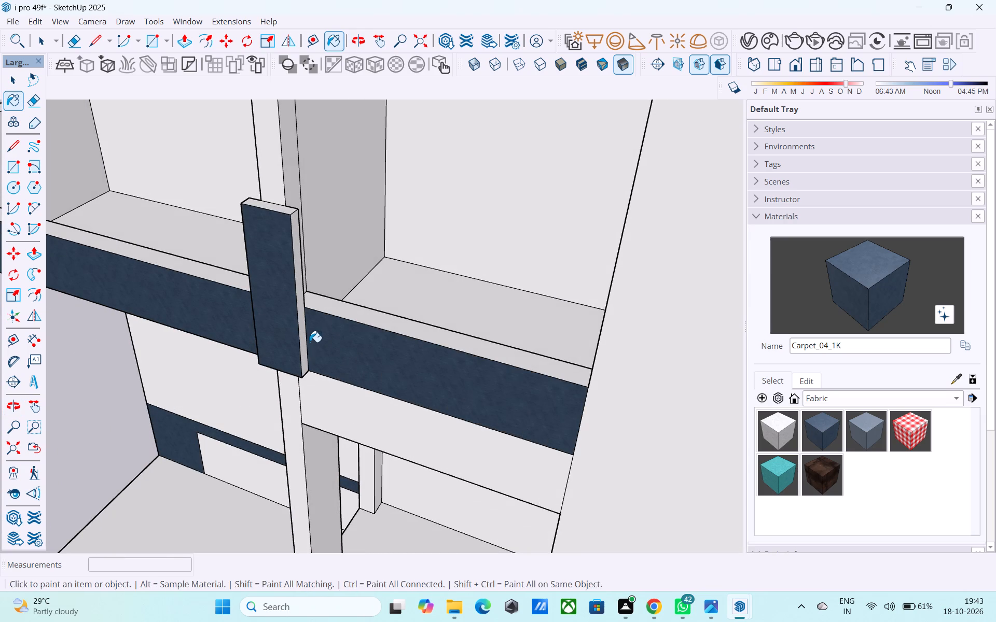
pyautogui.click(303, 340)
pyautogui.click(267, 206)
pyautogui.moveTo(253, 329); pyautogui.dragTo(275, 310, button='middle')
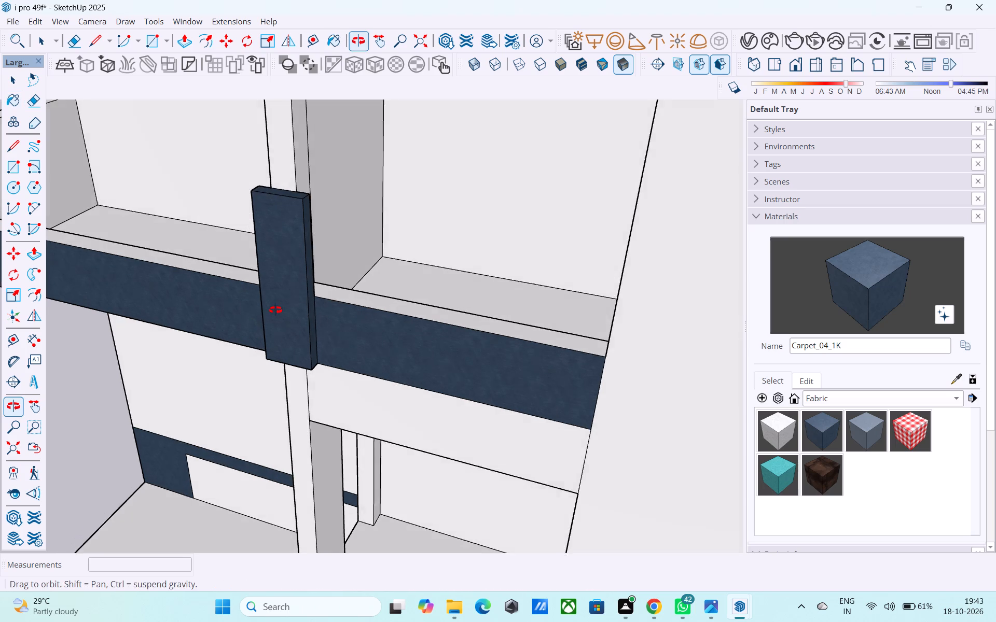
pyautogui.moveTo(275, 310); pyautogui.dragTo(283, 313, button='middle')
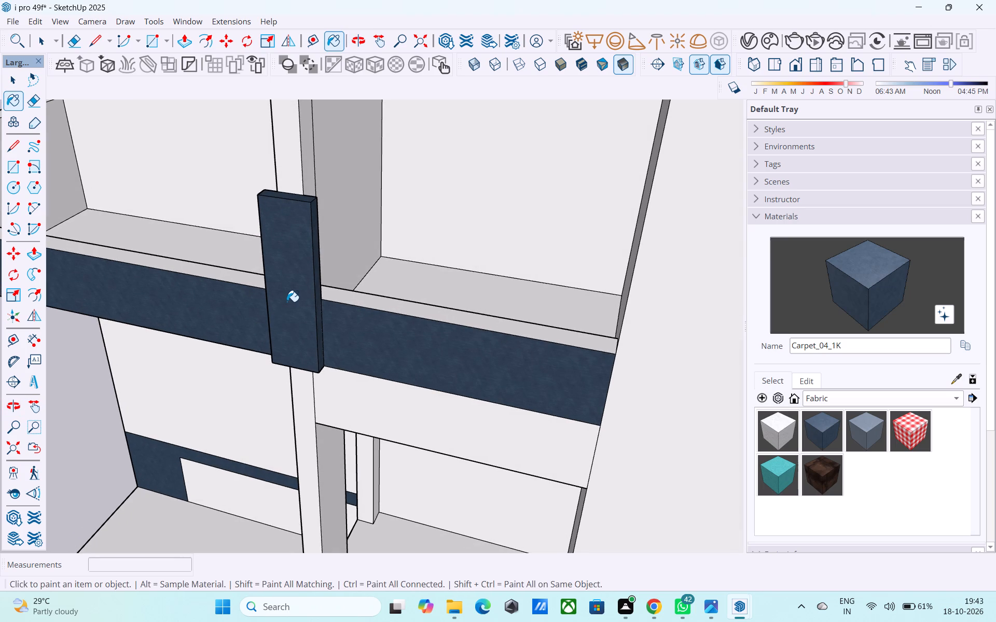
# Paint the underside of the projecting block with Carpet_04_1K.
pyautogui.scroll(-3, 291, 315)
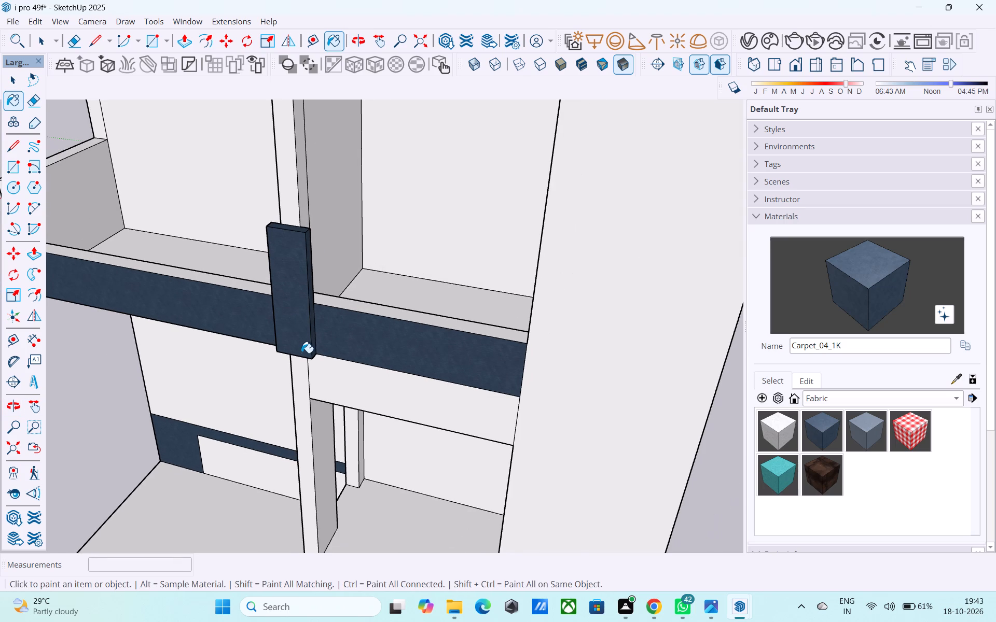
pyautogui.scroll(-5, 308, 355)
pyautogui.moveTo(311, 362); pyautogui.dragTo(392, 132, button='middle')
pyautogui.scroll(8, 379, 183)
pyautogui.moveTo(293, 311); pyautogui.dragTo(322, 180, button='middle')
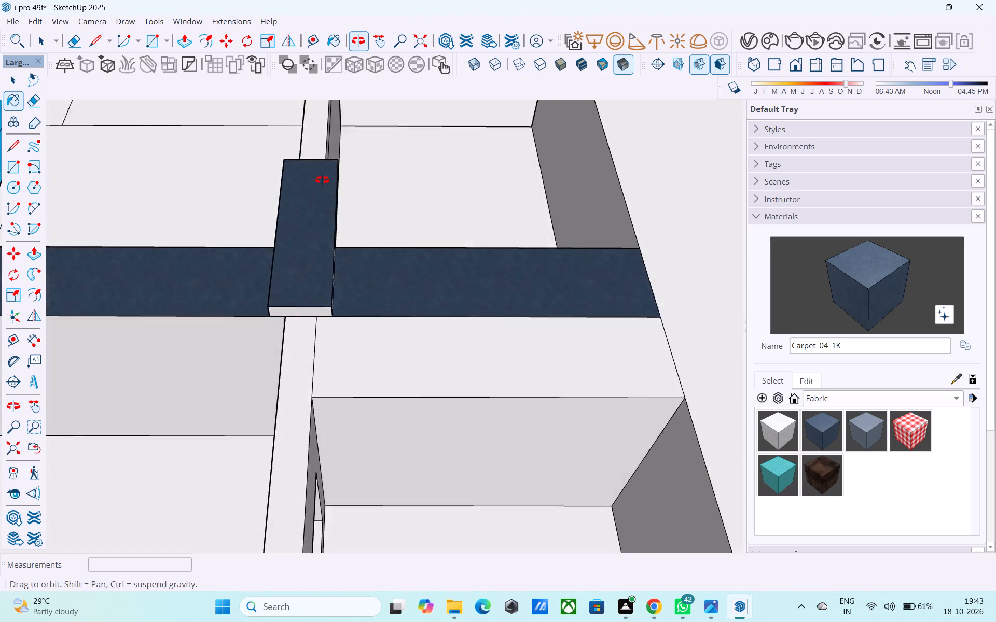
pyautogui.moveTo(322, 180); pyautogui.dragTo(326, 171, button='middle')
pyautogui.scroll(6, 312, 268)
pyautogui.click(301, 323)
# Examine the painted balcony band and projecting block on the front facade from several angles.
pyautogui.scroll(-14, 353, 320)
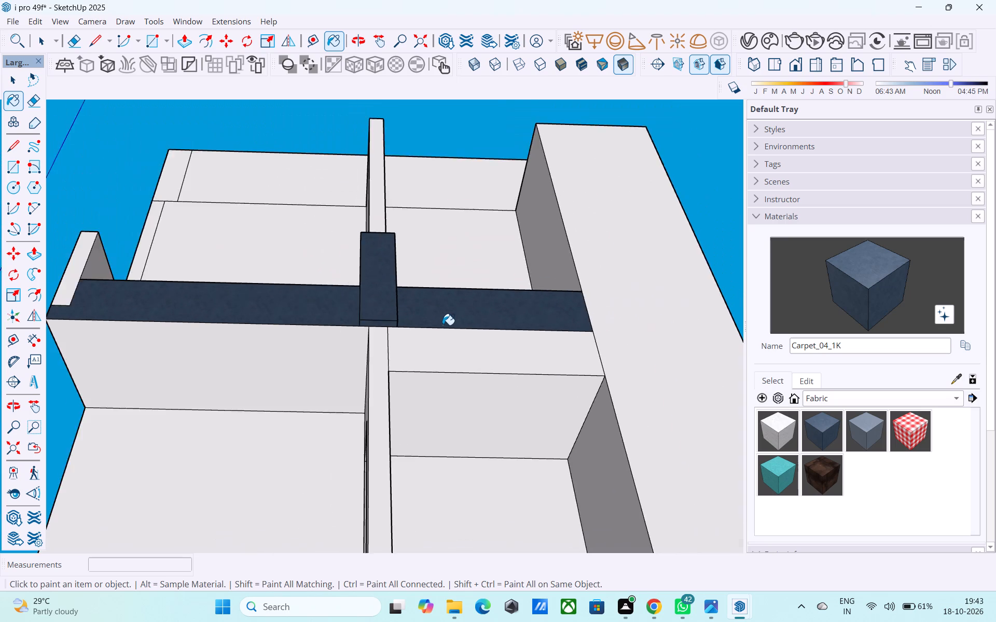
pyautogui.scroll(-3, 442, 325)
pyautogui.moveTo(442, 325); pyautogui.dragTo(468, 476, button='middle')
pyautogui.scroll(-2, 441, 440)
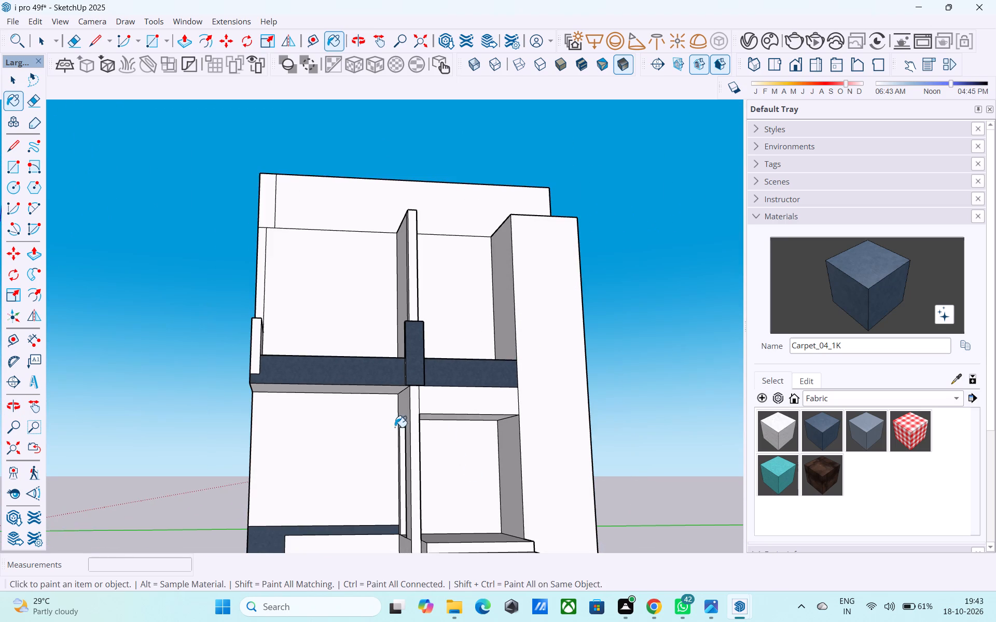
pyautogui.scroll(-3, 363, 434)
pyautogui.moveTo(363, 434); pyautogui.dragTo(336, 445, button='middle')
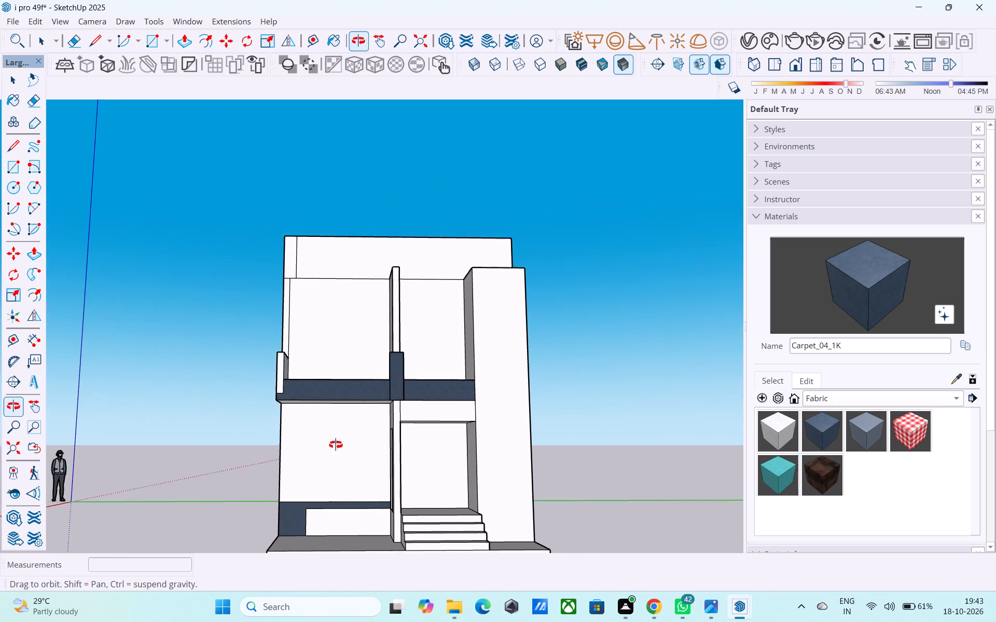
pyautogui.moveTo(336, 445); pyautogui.dragTo(539, 505, button='middle')
pyautogui.moveTo(524, 456); pyautogui.dragTo(517, 487, button='middle')
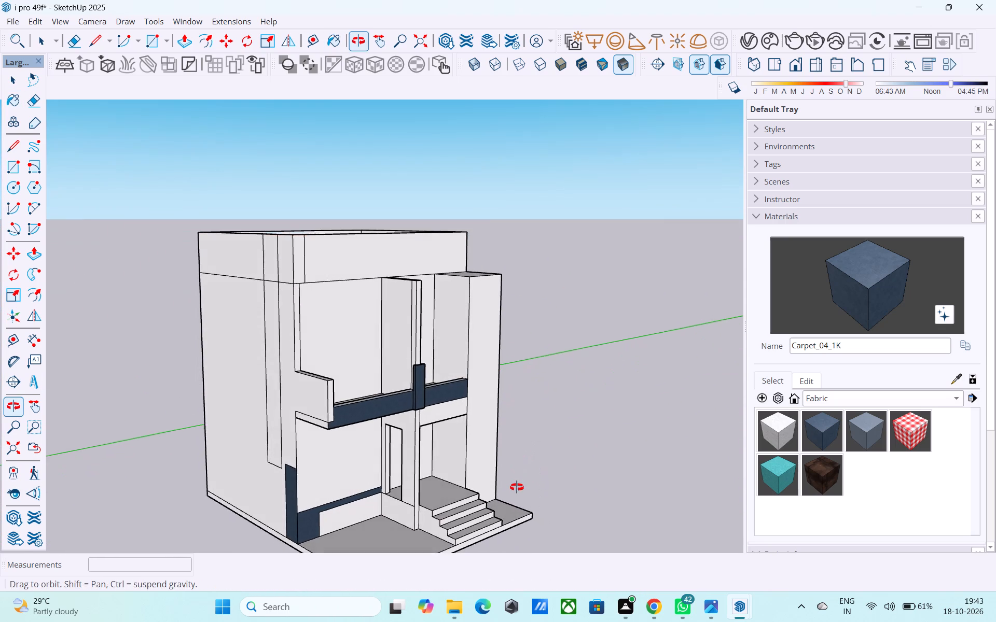
pyautogui.moveTo(517, 487); pyautogui.dragTo(451, 488, button='middle')
pyautogui.moveTo(405, 483); pyautogui.dragTo(304, 475, button='middle')
# Pick the Default material from the materials used in the model.
pyautogui.scroll(4, 239, 416)
pyautogui.moveTo(248, 378); pyautogui.dragTo(365, 407, button='middle')
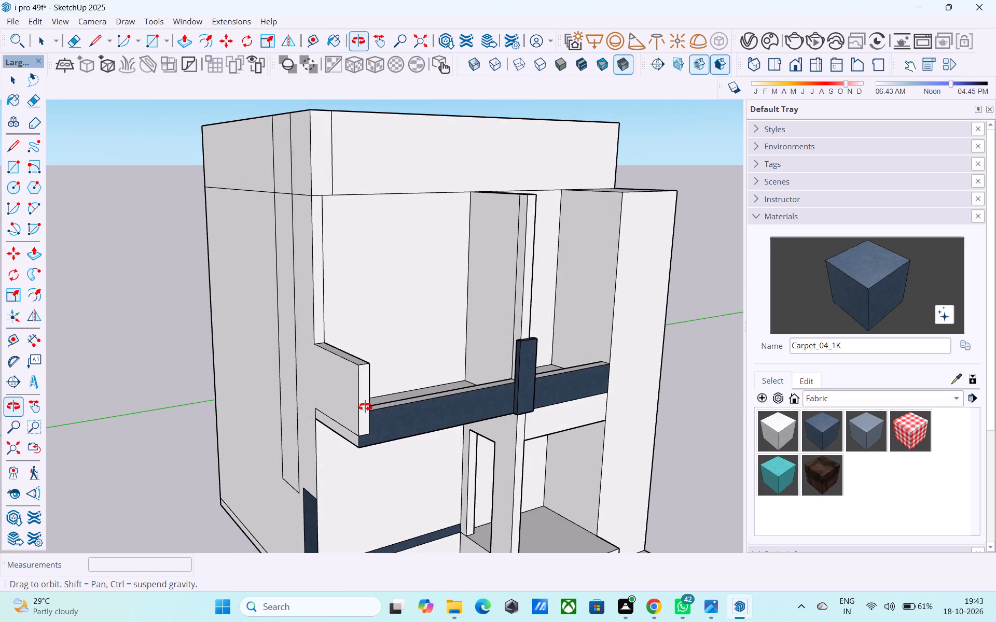
pyautogui.moveTo(365, 407); pyautogui.dragTo(315, 408, button='middle')
pyautogui.scroll(10, 353, 427)
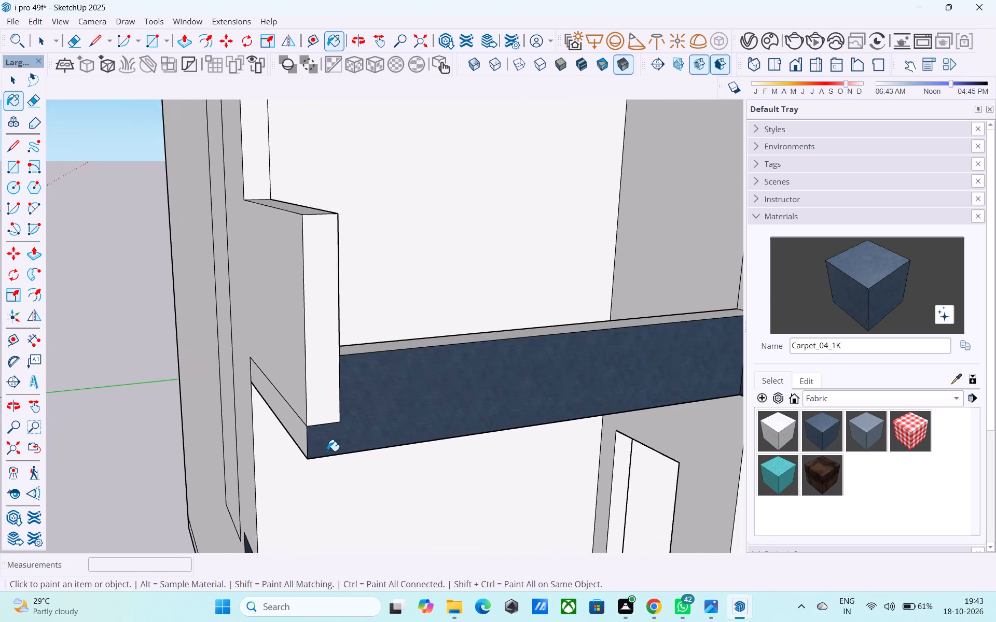
pyautogui.scroll(1, 327, 451)
pyautogui.click(814, 400)
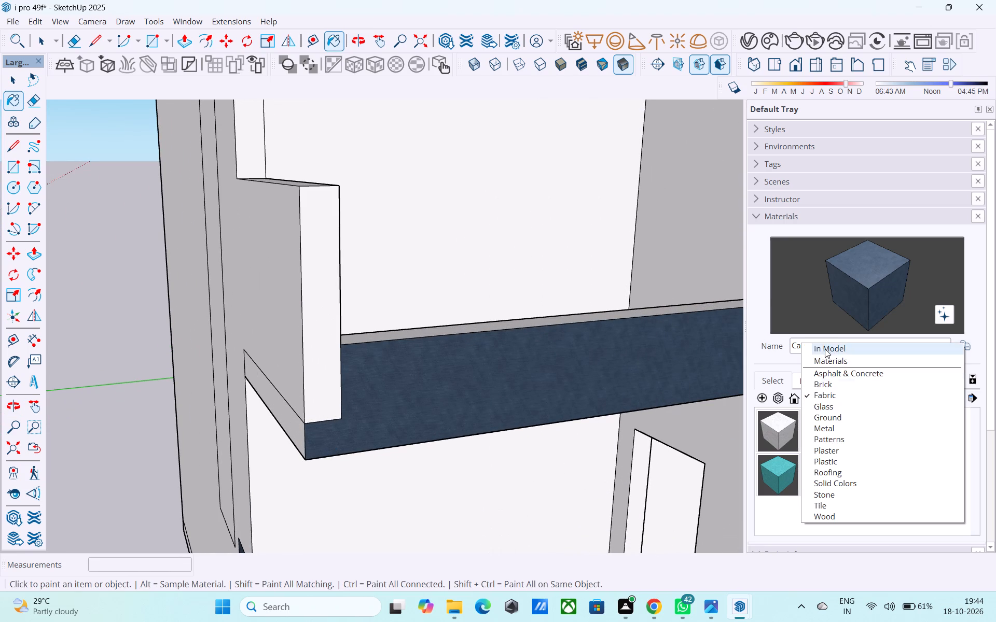
pyautogui.click(825, 348)
pyautogui.click(783, 435)
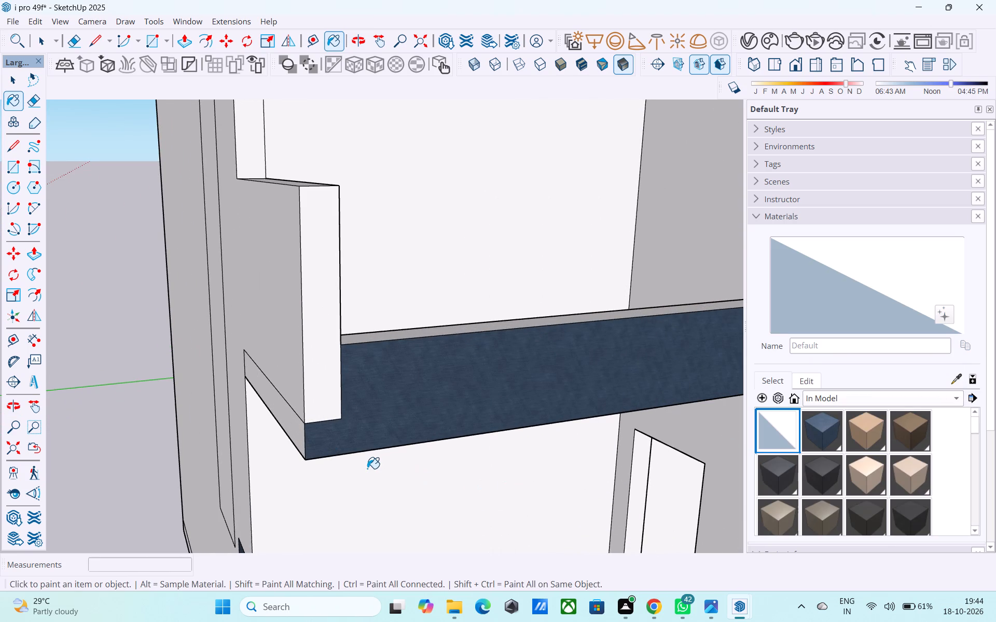
# Copy the balcony side wall's short vertical front edge 6" along the dark band and extend it down to the band's lower edge.
pyautogui.moveTo(361, 443); pyautogui.dragTo(222, 513, button='middle')
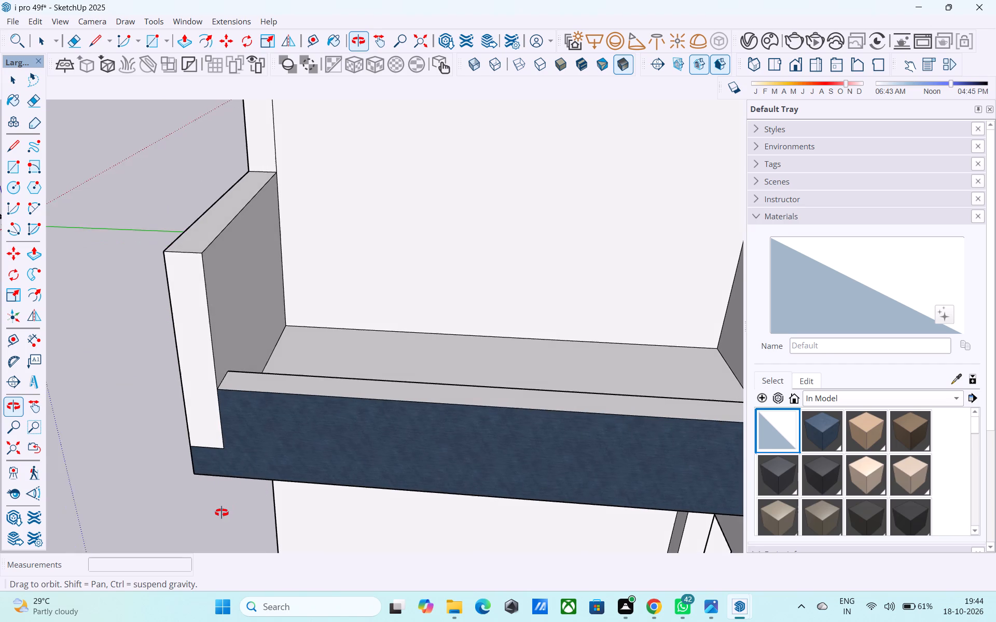
pyautogui.moveTo(222, 513); pyautogui.dragTo(220, 503, button='middle')
pyautogui.press('space')
pyautogui.click(221, 436)
pyautogui.press('m')
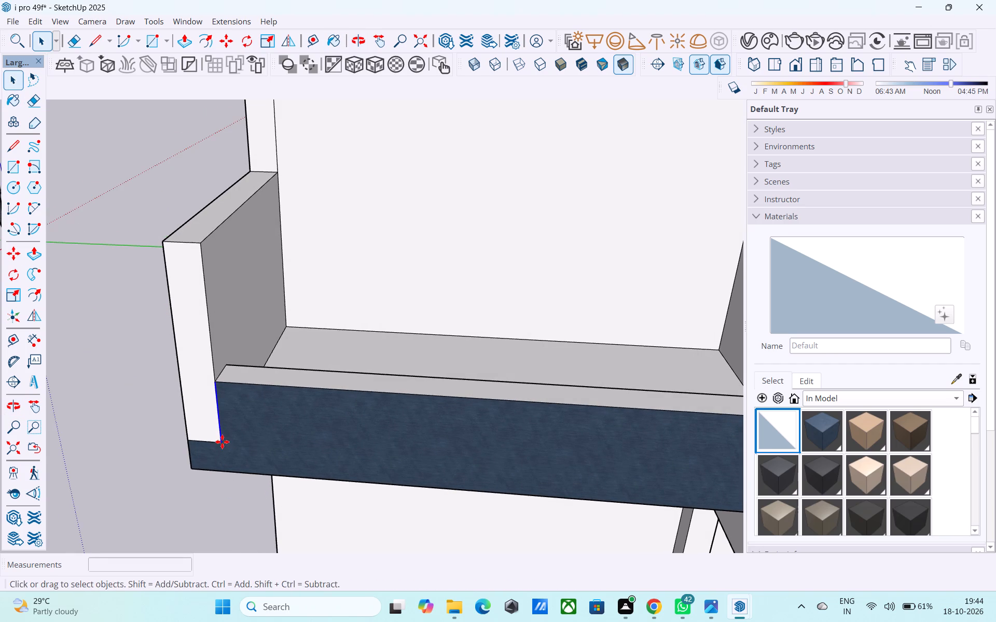
pyautogui.click(217, 388)
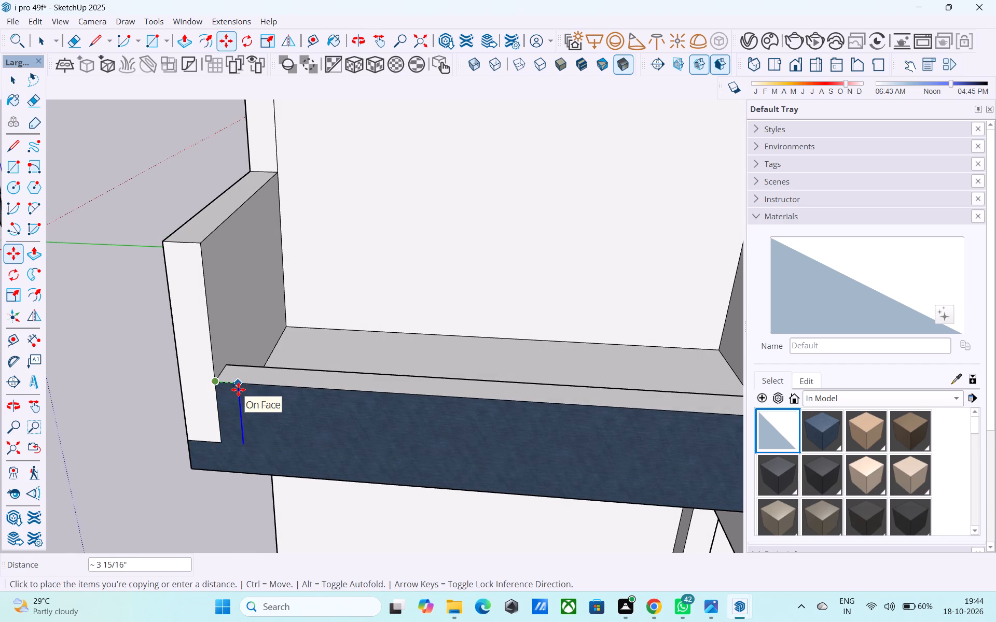
pyautogui.write("1'")
pyautogui.press('Return')
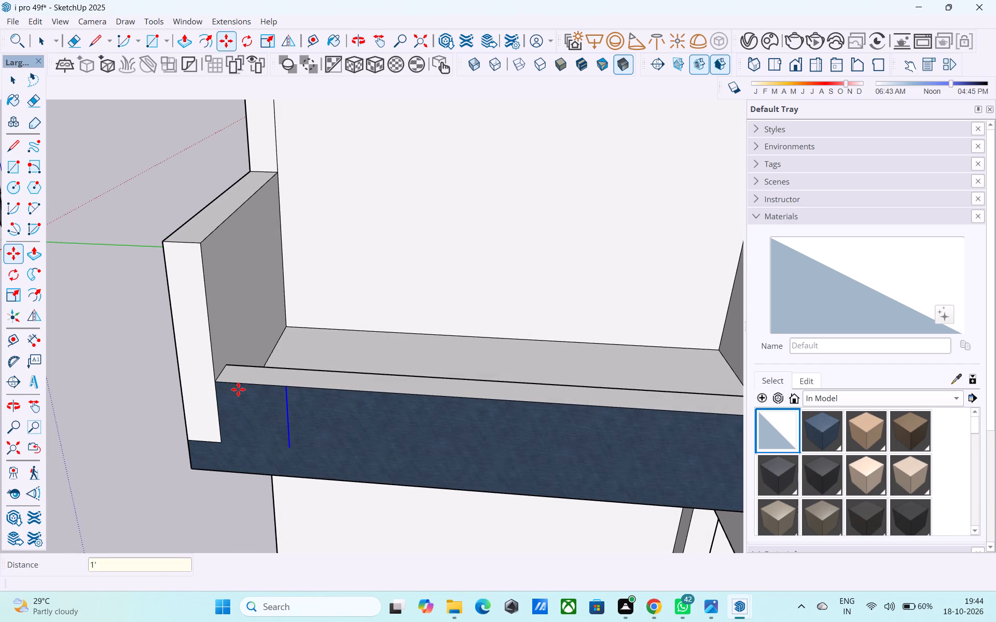
pyautogui.write('6"')
pyautogui.press('Return')
pyautogui.press('l')
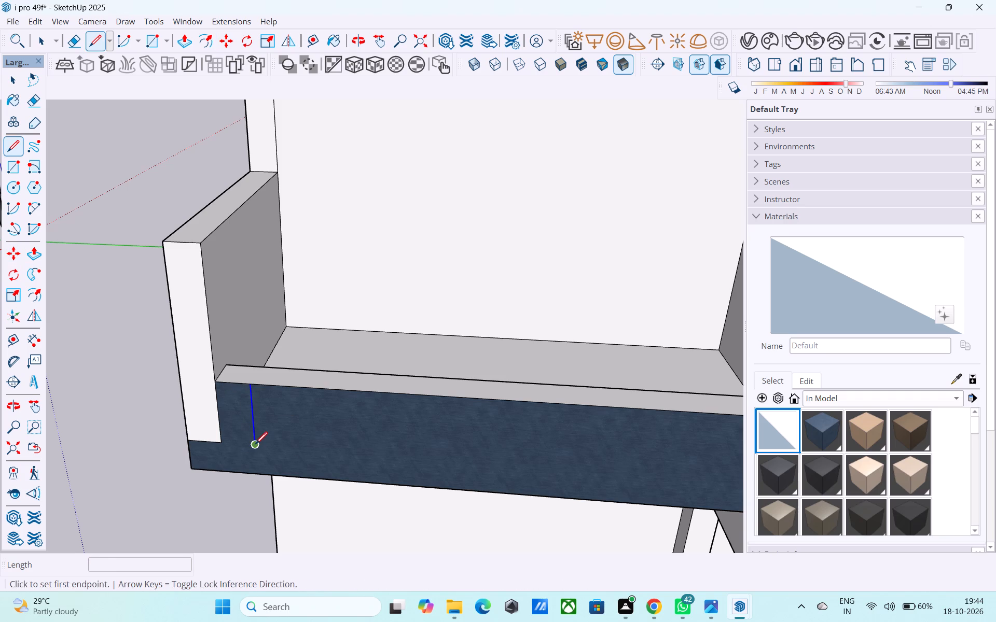
pyautogui.click(255, 445)
pyautogui.click(255, 477)
# Paint the band's 6" end section with the Default material and erase the edges separating it from the balcony side wall's front.
pyautogui.press('b')
pyautogui.click(247, 458)
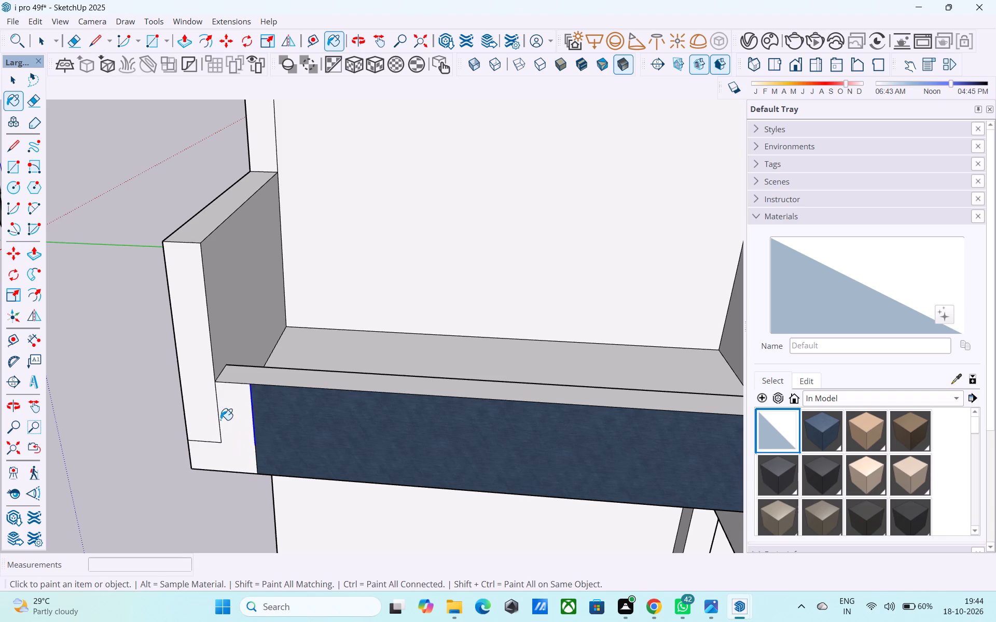
pyautogui.press('e')
pyautogui.moveTo(222, 420); pyautogui.dragTo(212, 414)
pyautogui.moveTo(226, 436); pyautogui.dragTo(213, 445)
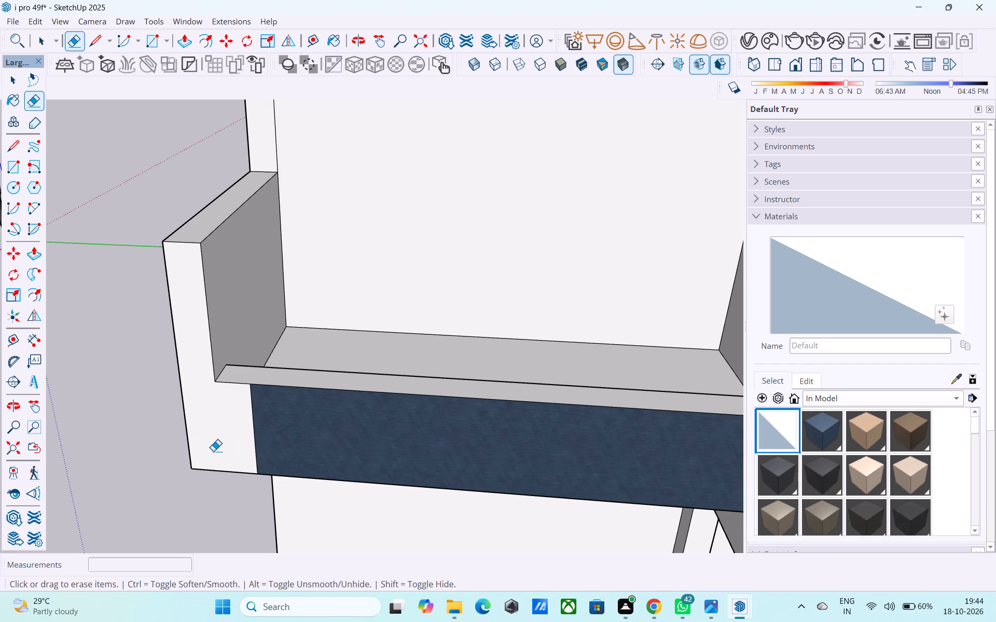
# Split off a front strip on the balcony side wall's inner face with a vertical line and extrude it to the dark band's end.
pyautogui.scroll(-2, 213, 451)
pyautogui.moveTo(213, 451); pyautogui.dragTo(218, 445, button='middle')
pyautogui.middleClick(219, 436)
pyautogui.press('space')
pyautogui.moveTo(231, 392); pyautogui.dragTo(197, 415, button='middle')
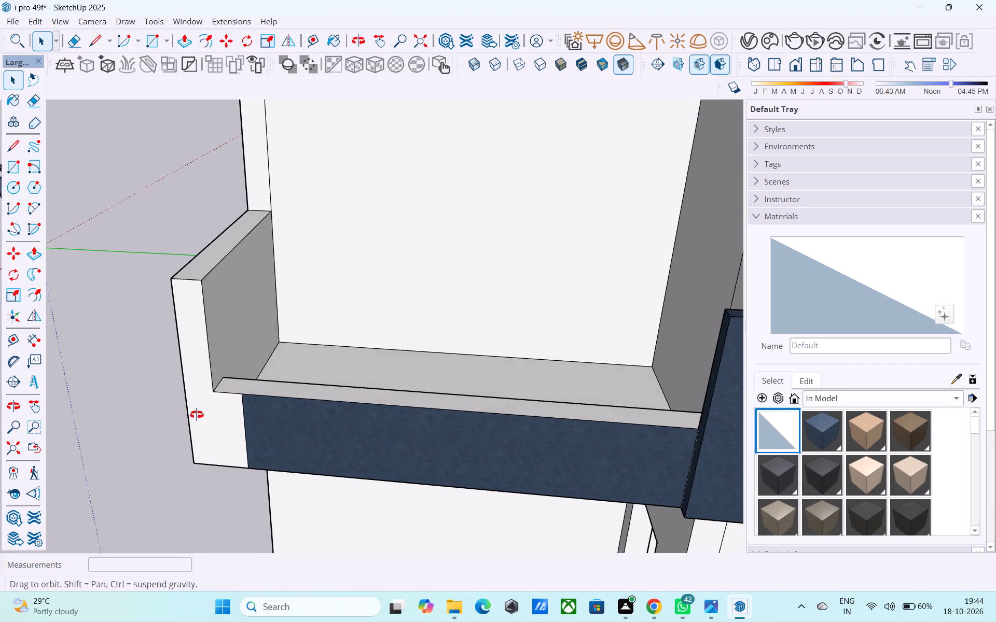
pyautogui.moveTo(197, 415); pyautogui.dragTo(188, 430, button='middle')
pyautogui.press('l')
pyautogui.click(222, 374)
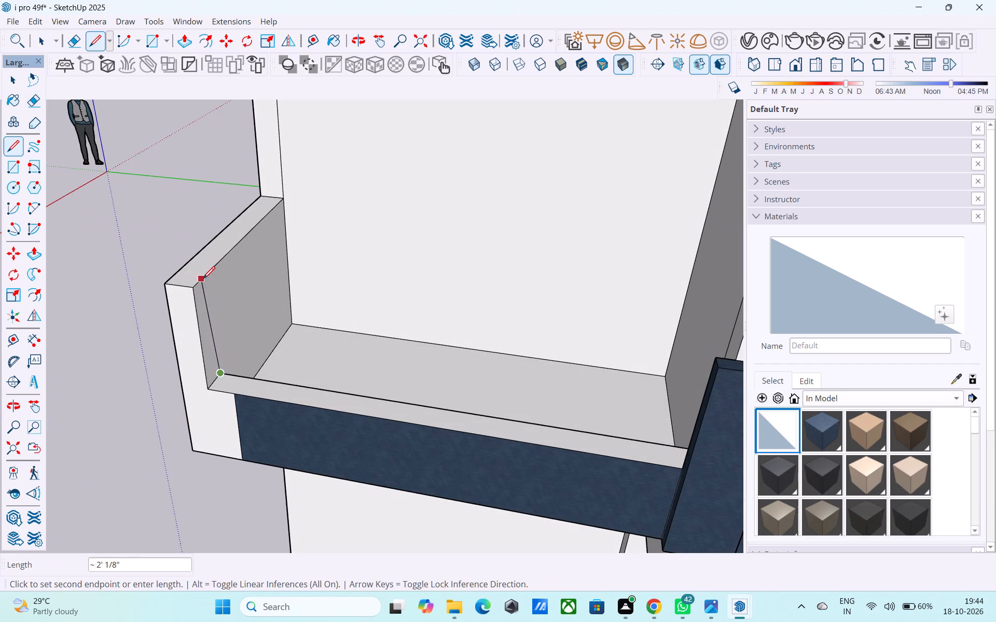
pyautogui.click(203, 280)
pyautogui.press('space')
pyautogui.click(202, 304)
pyautogui.press('p')
pyautogui.click(203, 305)
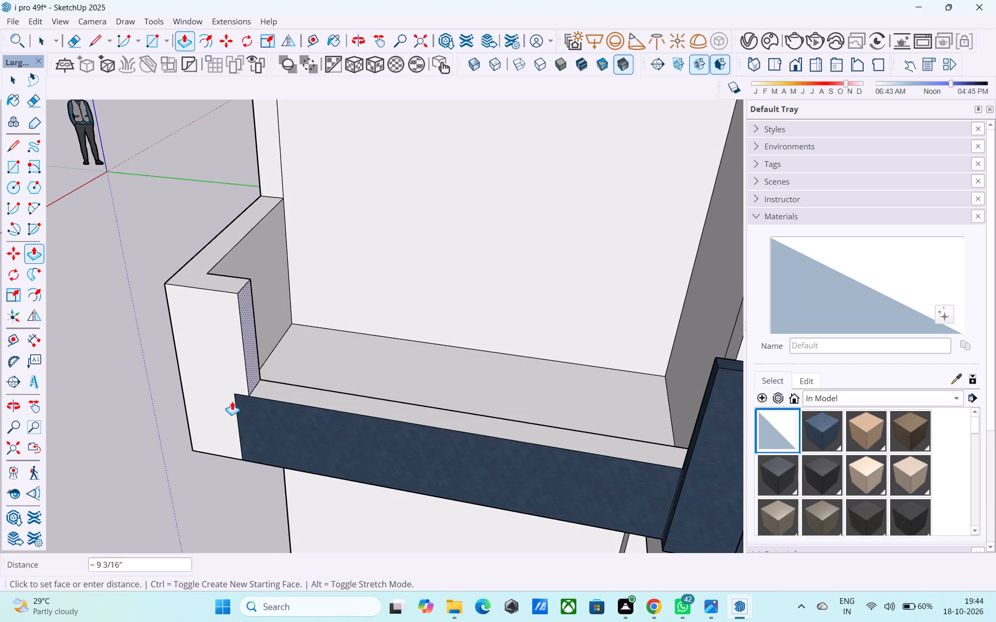
pyautogui.click(235, 421)
pyautogui.press('space')
# Examine the extended balcony wall corner and the adjoining side facade from several angles.
pyautogui.moveTo(235, 421); pyautogui.dragTo(338, 324, button='middle')
pyautogui.scroll(1, 337, 325)
pyautogui.scroll(-5, 341, 327)
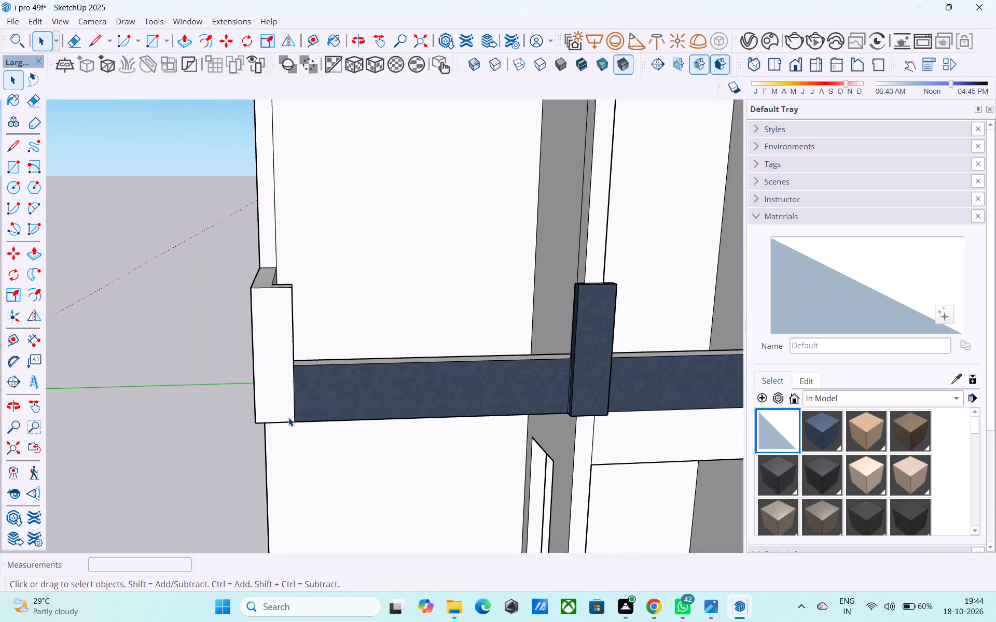
pyautogui.scroll(-1, 286, 421)
pyautogui.scroll(-4, 229, 449)
pyautogui.moveTo(223, 461); pyautogui.dragTo(208, 472, button='middle')
pyautogui.scroll(-3, 211, 462)
pyautogui.moveTo(211, 465); pyautogui.dragTo(511, 324, button='middle')
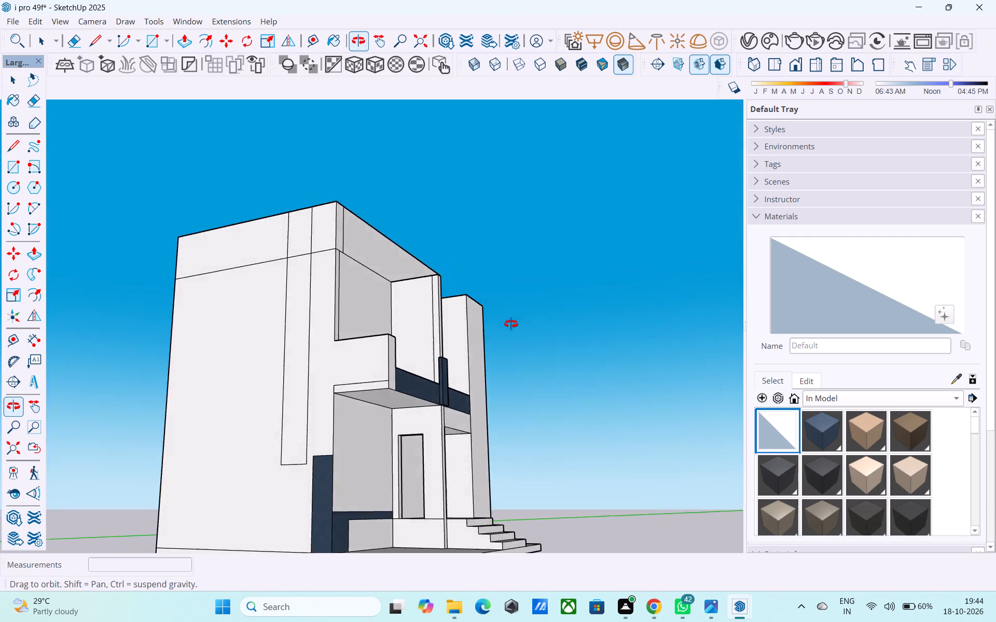
pyautogui.moveTo(511, 324); pyautogui.dragTo(634, 353, button='middle')
pyautogui.moveTo(425, 257); pyautogui.dragTo(361, 355, button='middle')
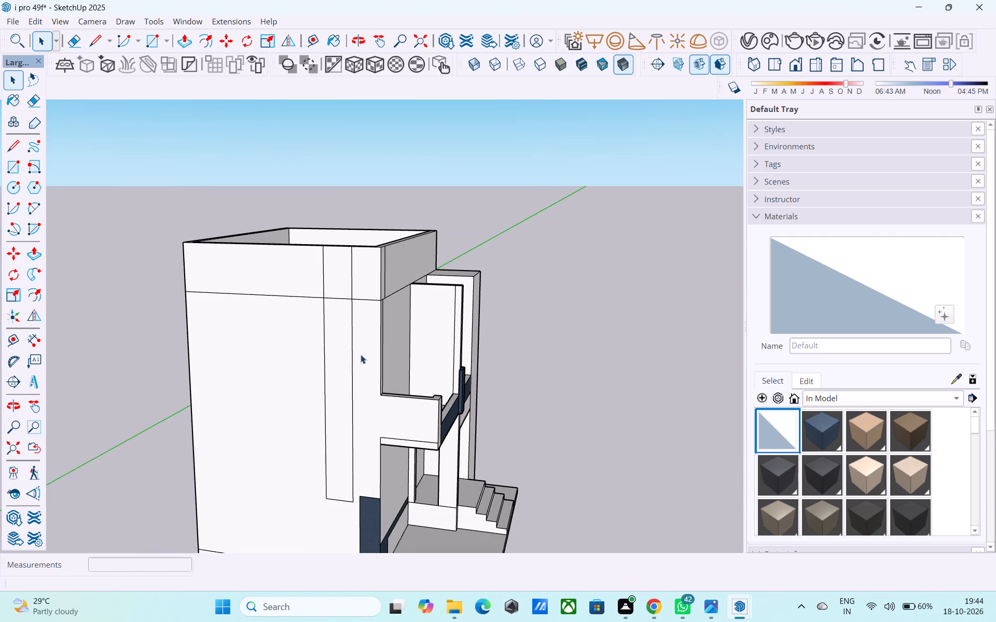
pyautogui.moveTo(356, 409); pyautogui.dragTo(371, 389, button='middle')
# Copy the side-wall strip's full vertical edge nearest the facade corner into line with the dark corner panel's edge.
pyautogui.scroll(4, 381, 544)
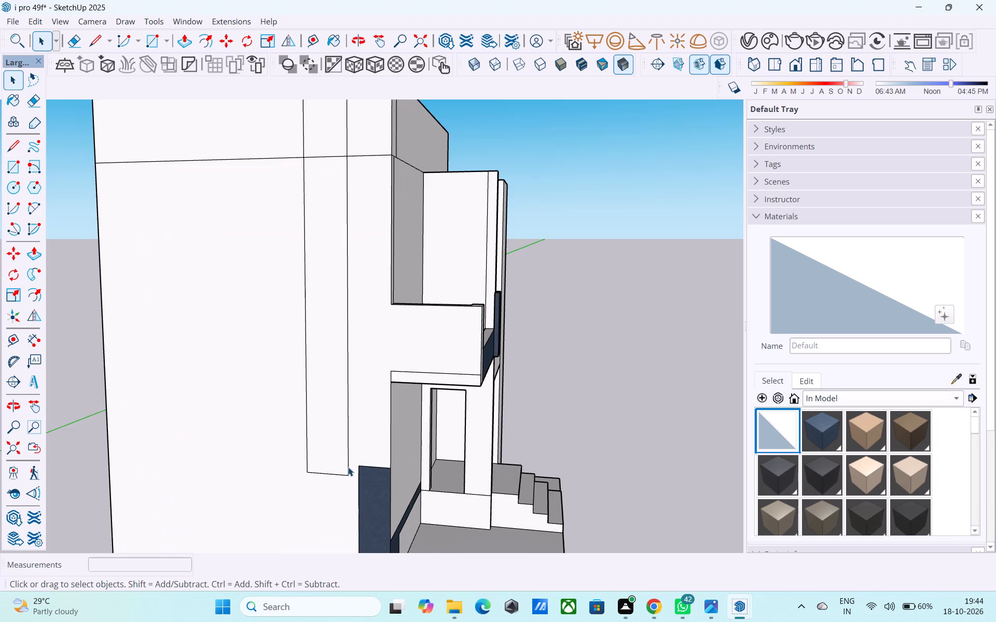
pyautogui.click(348, 467)
pyautogui.moveTo(350, 487); pyautogui.dragTo(363, 485, button='middle')
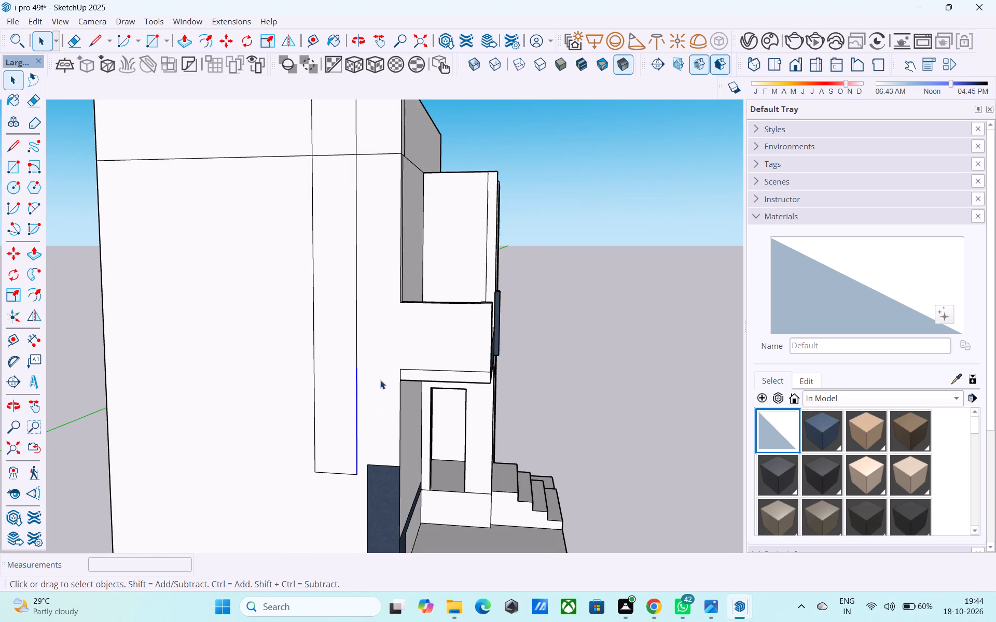
pyautogui.keyDown('shift'); pyautogui.click(357, 358); pyautogui.keyUp('shift')
pyautogui.keyDown('shift'); pyautogui.moveTo(320, 215); pyautogui.dragTo(280, 370, button='middle'); pyautogui.keyUp('shift')
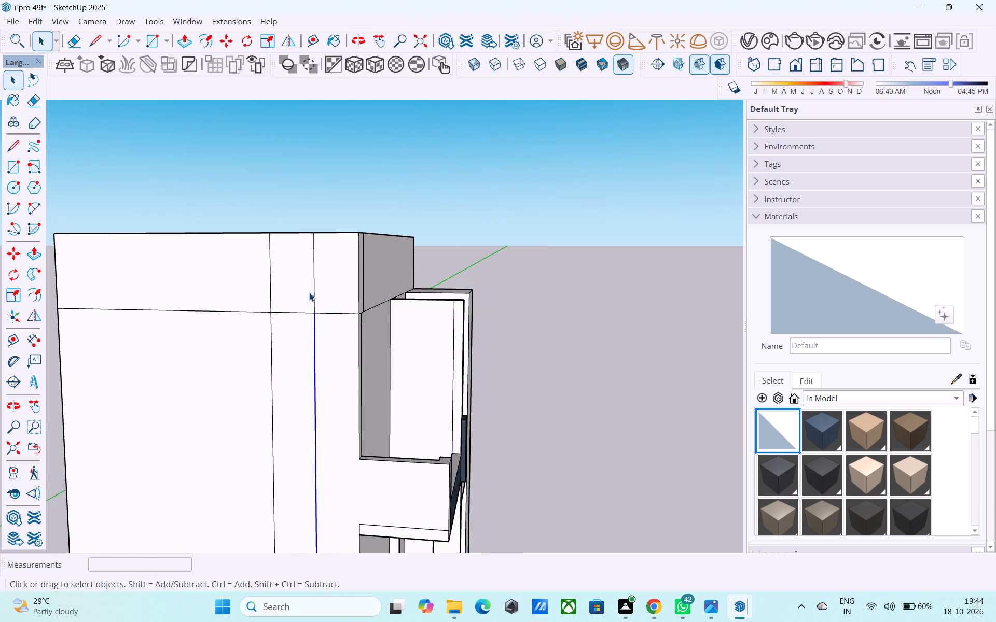
pyautogui.click(313, 292)
pyautogui.scroll(-5, 313, 292)
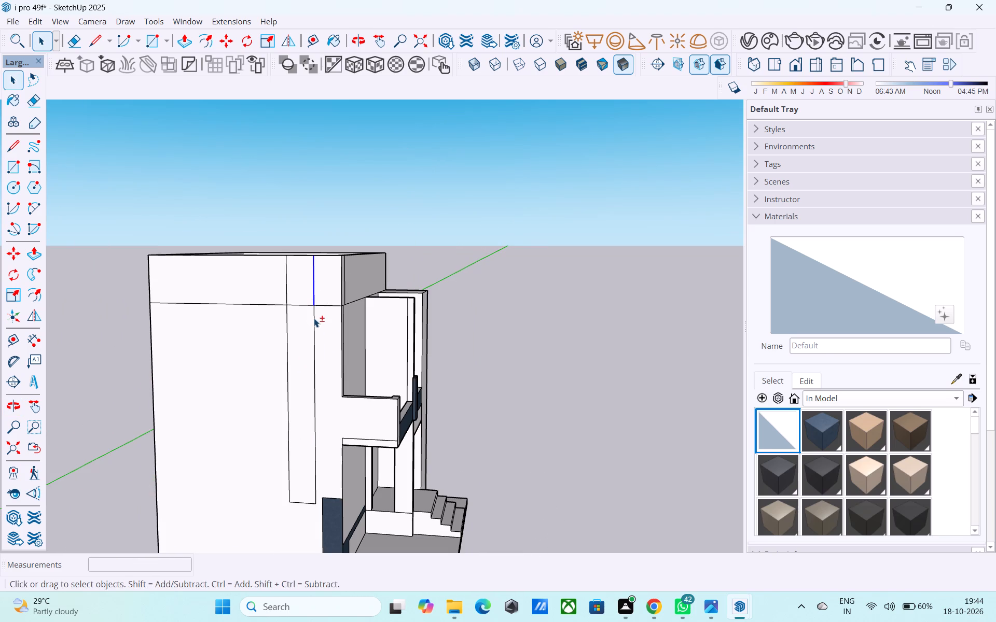
pyautogui.keyDown('shift'); pyautogui.click(314, 318); pyautogui.keyUp('shift')
pyautogui.keyDown('shift'); pyautogui.moveTo(325, 374); pyautogui.dragTo(319, 323, button='middle'); pyautogui.keyUp('shift')
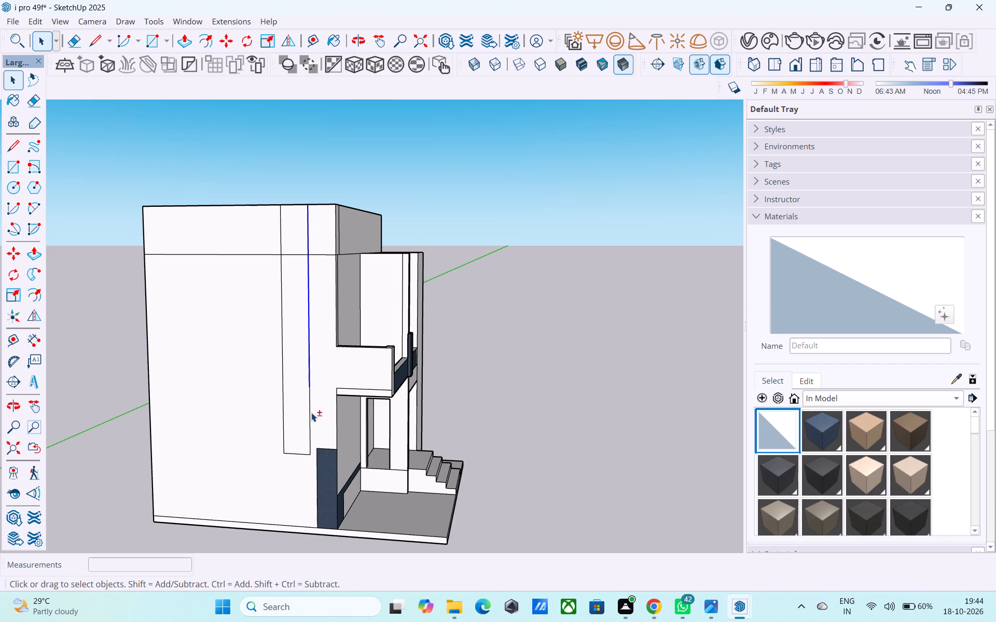
pyautogui.keyDown('shift'); pyautogui.click(310, 412); pyautogui.keyUp('shift')
pyautogui.keyDown('shift'); pyautogui.moveTo(311, 444); pyautogui.dragTo(310, 395, button='middle'); pyautogui.keyUp('shift')
pyautogui.press('m')
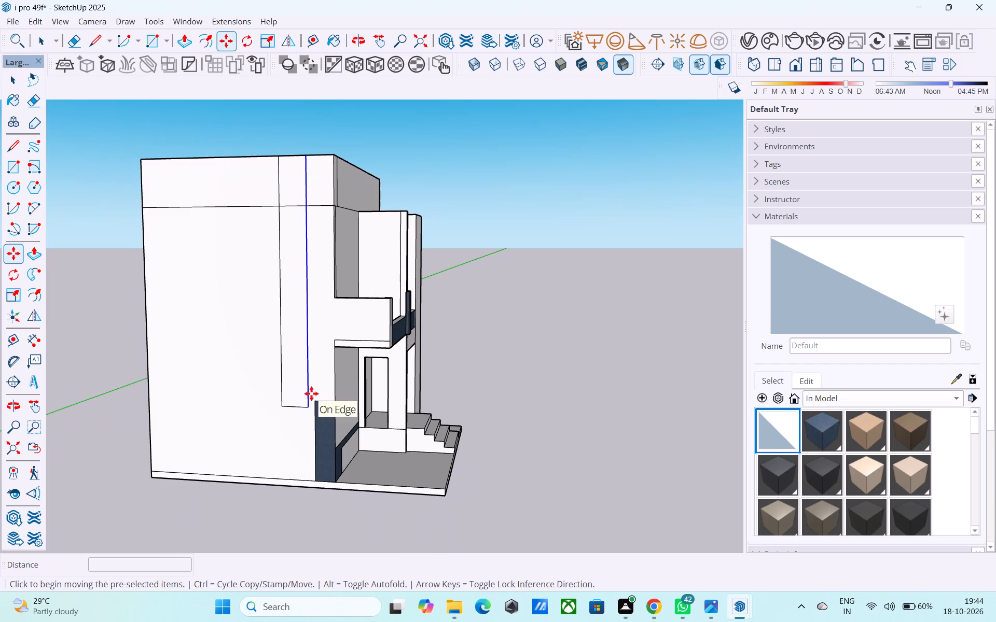
pyautogui.moveTo(302, 407); pyautogui.dragTo(340, 427, button='middle')
pyautogui.scroll(12, 339, 428)
pyautogui.moveTo(314, 414); pyautogui.dragTo(337, 415, button='middle')
pyautogui.scroll(9, 325, 400)
pyautogui.moveTo(320, 388); pyautogui.dragTo(379, 396, button='middle')
pyautogui.click(314, 422)
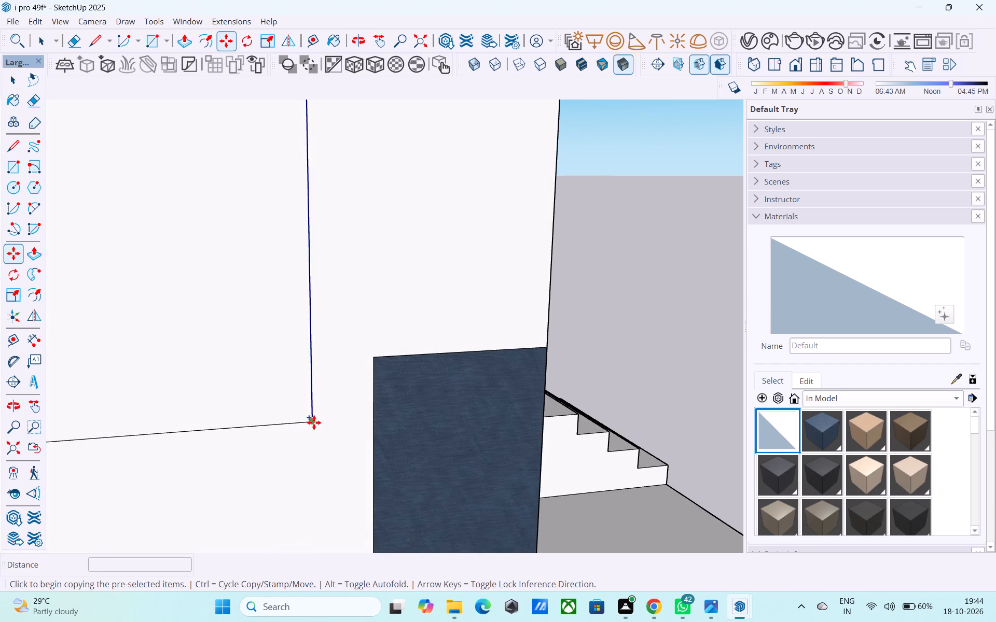
pyautogui.click(372, 420)
# Erase the original vertical edge segments of the side-wall strip, keeping the copied edge aligned with the dark panel.
pyautogui.scroll(-5, 356, 414)
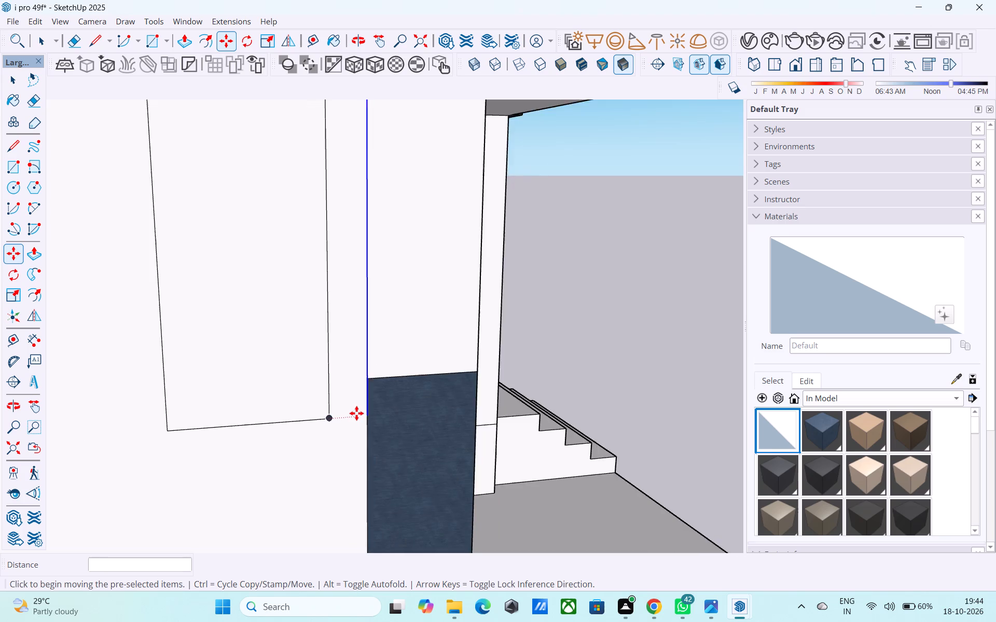
pyautogui.scroll(-9, 356, 413)
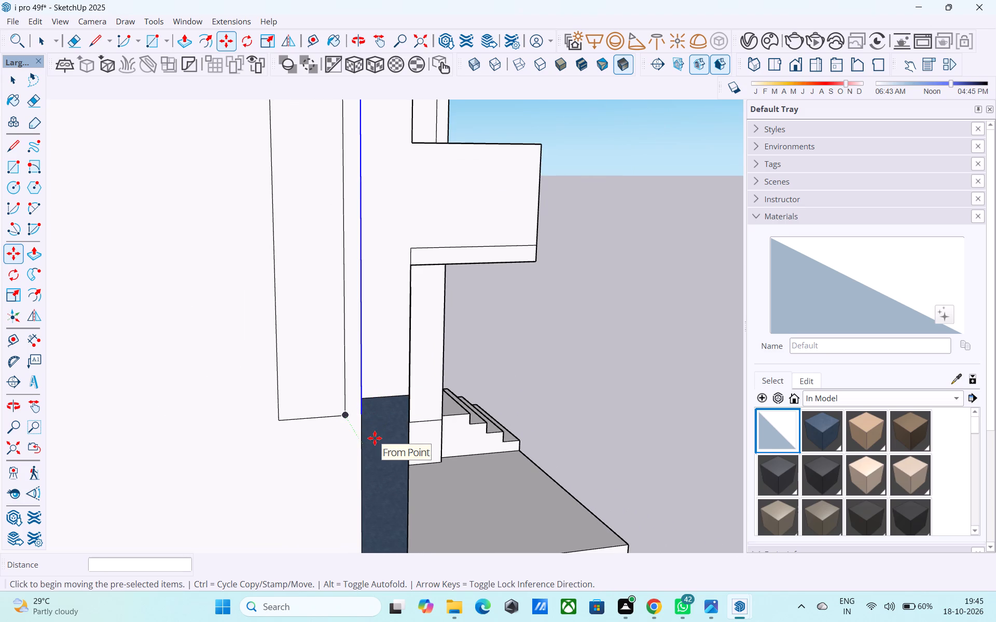
pyautogui.scroll(-4, 375, 438)
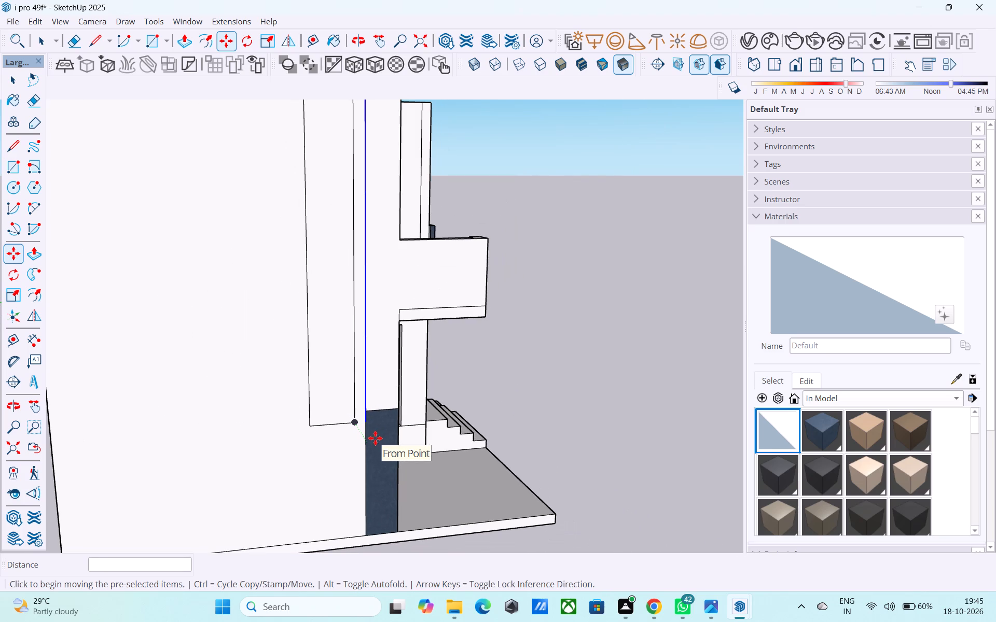
pyautogui.scroll(-5, 375, 439)
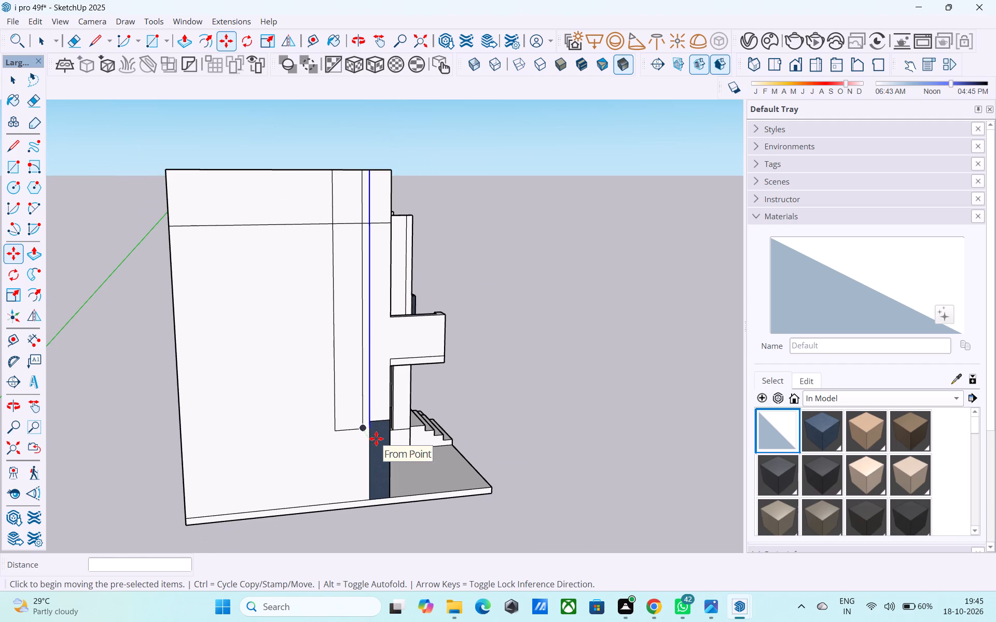
pyautogui.moveTo(376, 439); pyautogui.dragTo(257, 504, button='middle')
pyautogui.scroll(4, 339, 349)
pyautogui.scroll(-3, 336, 352)
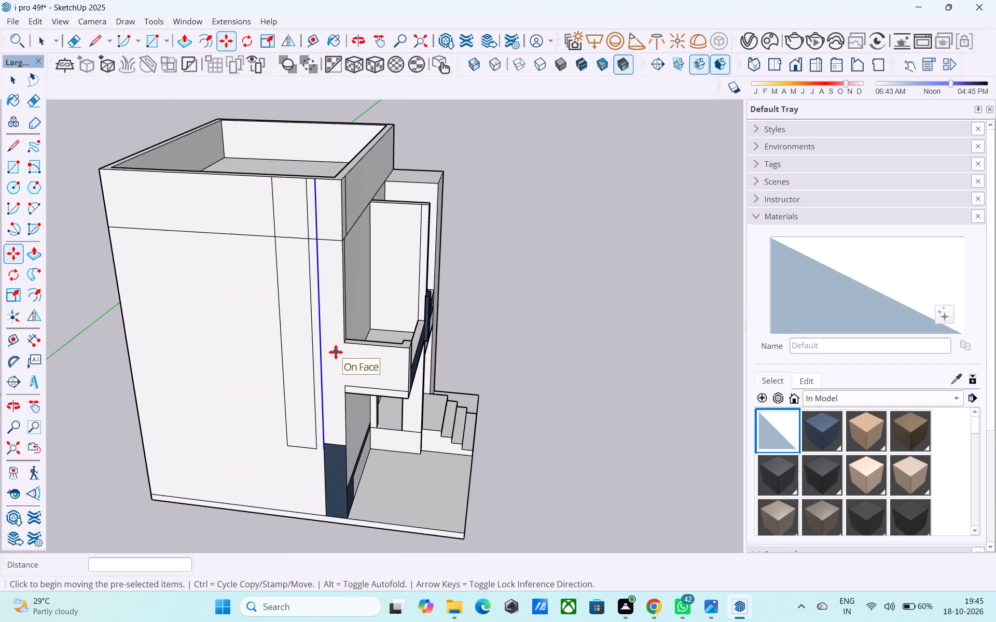
pyautogui.press('e')
pyautogui.scroll(5, 311, 230)
pyautogui.moveTo(306, 228); pyautogui.dragTo(301, 227)
pyautogui.moveTo(313, 264); pyautogui.dragTo(296, 264)
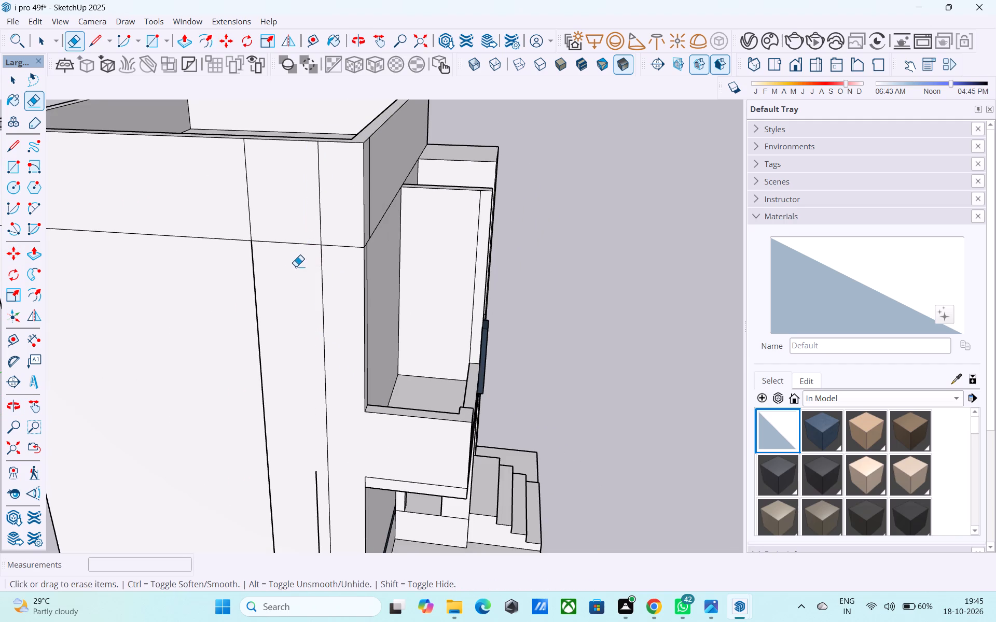
pyautogui.scroll(-5, 303, 277)
pyautogui.scroll(4, 313, 414)
pyautogui.moveTo(314, 416); pyautogui.dragTo(291, 406)
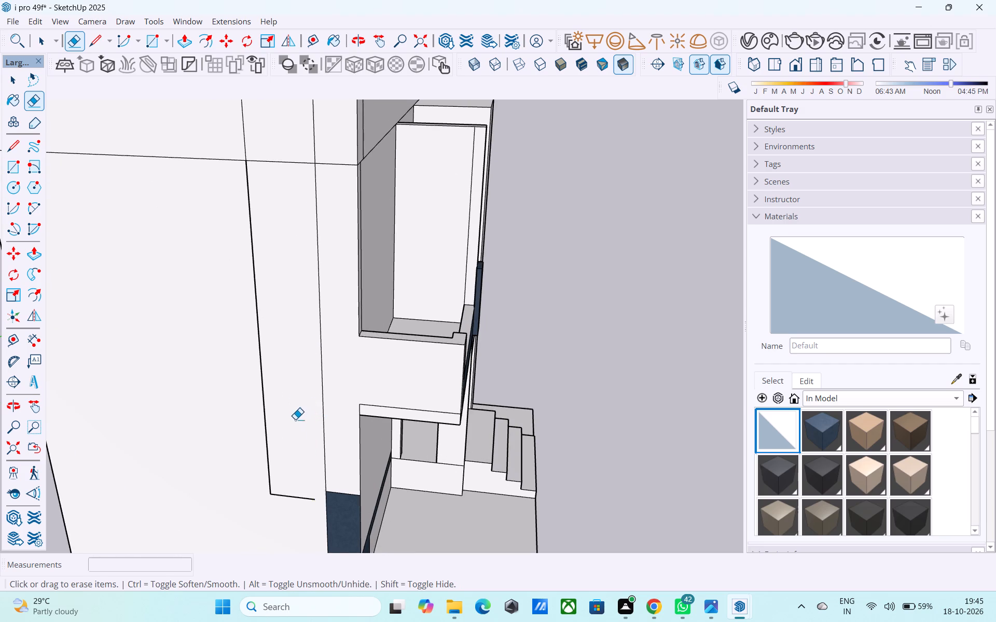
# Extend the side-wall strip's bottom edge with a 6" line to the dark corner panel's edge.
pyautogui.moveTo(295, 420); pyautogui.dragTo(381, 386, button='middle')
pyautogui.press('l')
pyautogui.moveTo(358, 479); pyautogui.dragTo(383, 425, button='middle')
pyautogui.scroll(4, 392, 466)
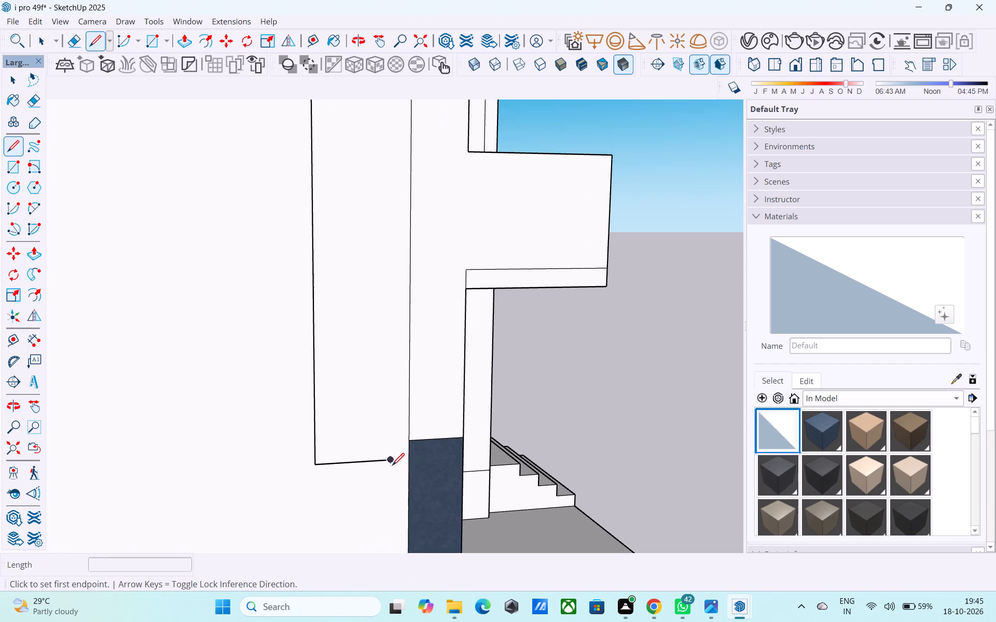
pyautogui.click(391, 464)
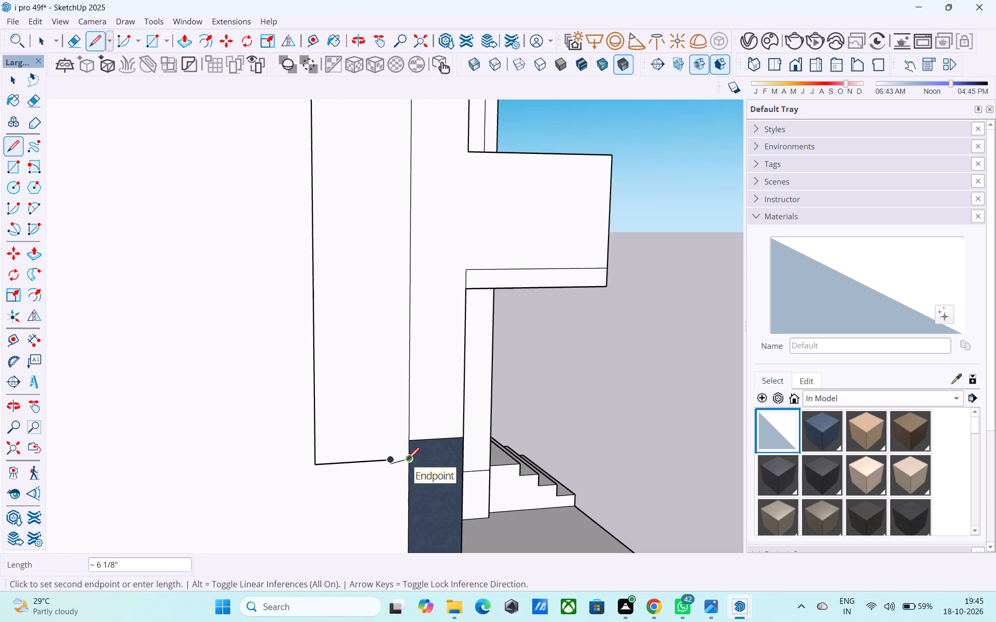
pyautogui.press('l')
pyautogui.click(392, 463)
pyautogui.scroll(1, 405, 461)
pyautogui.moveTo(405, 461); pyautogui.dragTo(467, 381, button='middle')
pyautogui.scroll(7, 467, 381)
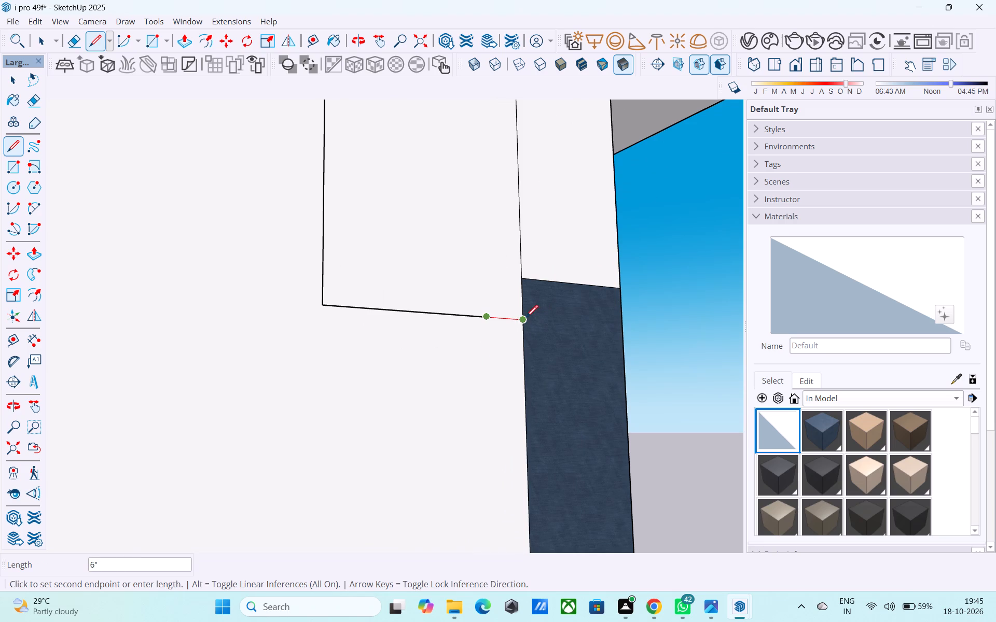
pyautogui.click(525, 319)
# Undo the bottom-edge extension and the erasures of the side-wall strip's original vertical edge.
pyautogui.moveTo(521, 326); pyautogui.dragTo(440, 426, button='middle')
pyautogui.scroll(-3, 440, 430)
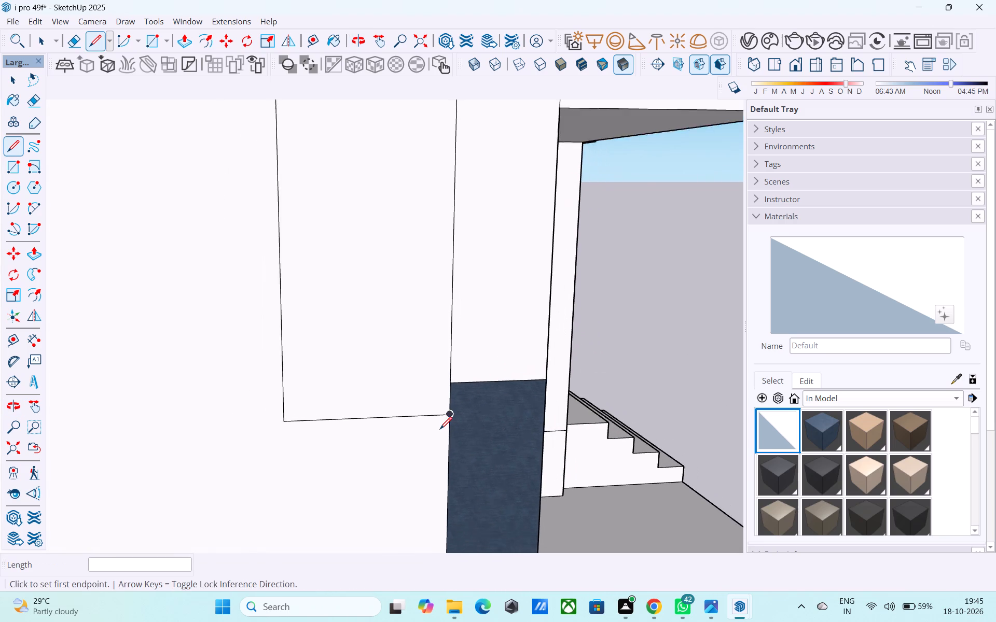
pyautogui.scroll(-9, 440, 430)
pyautogui.moveTo(441, 431); pyautogui.dragTo(495, 462, button='middle')
pyautogui.scroll(-8, 490, 459)
pyautogui.moveTo(394, 453); pyautogui.dragTo(144, 486, button='middle')
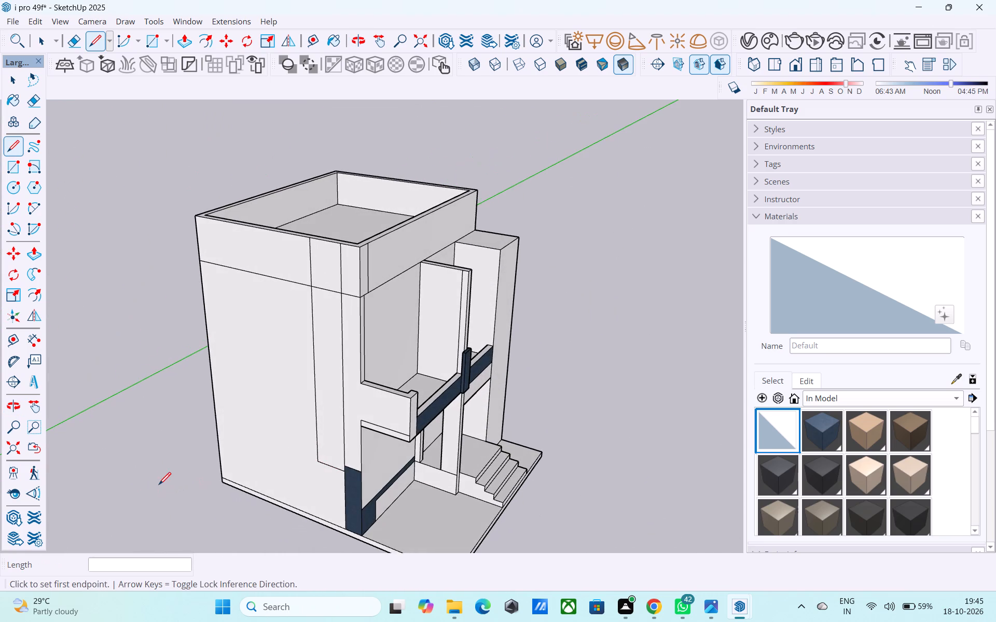
pyautogui.moveTo(278, 421); pyautogui.dragTo(407, 394, button='middle')
pyautogui.scroll(2, 394, 435)
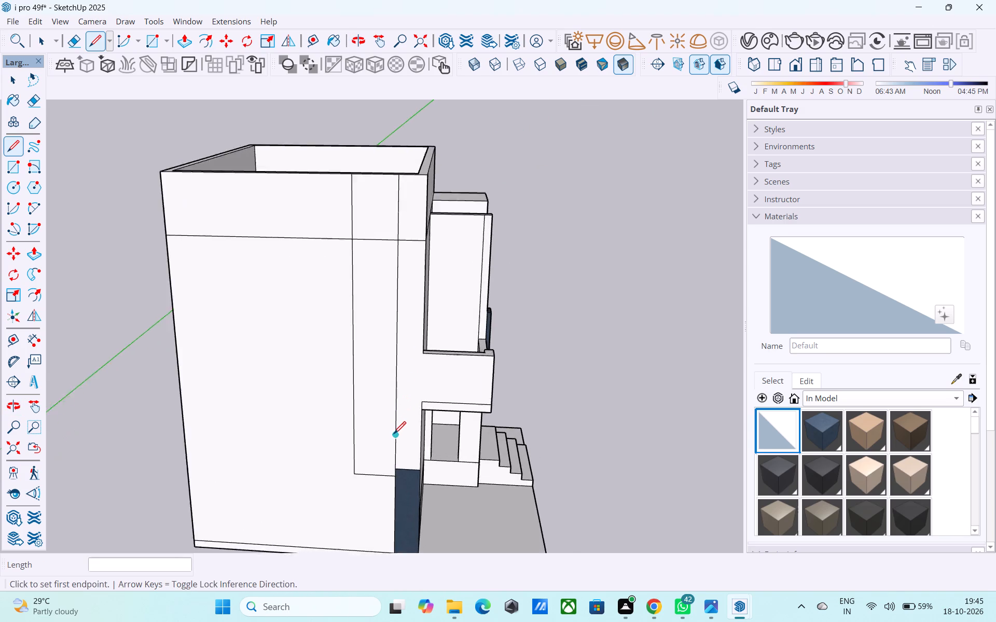
pyautogui.scroll(2, 394, 435)
pyautogui.hotkey('ctrl', 'z')
pyautogui.hotkey('ctrl', 'z')
pyautogui.hotkey('ctrl', 'z')
pyautogui.hotkey('ctrl', 'z')
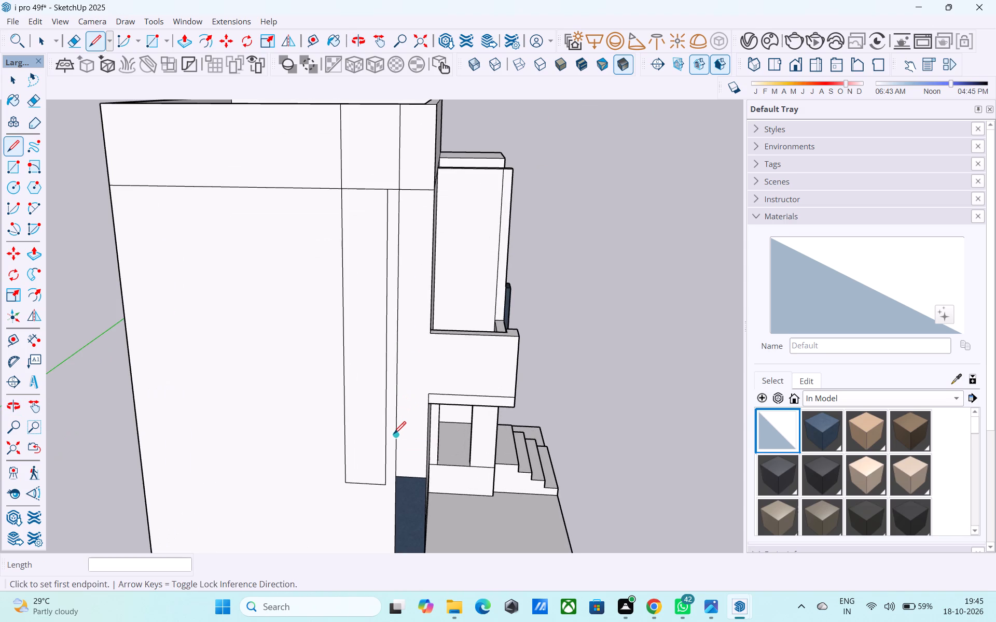
# Erase the copied vertical edge in line with the dark corner panel, from the panel up through the parapet band.
pyautogui.press('e')
pyautogui.moveTo(403, 421); pyautogui.dragTo(398, 418)
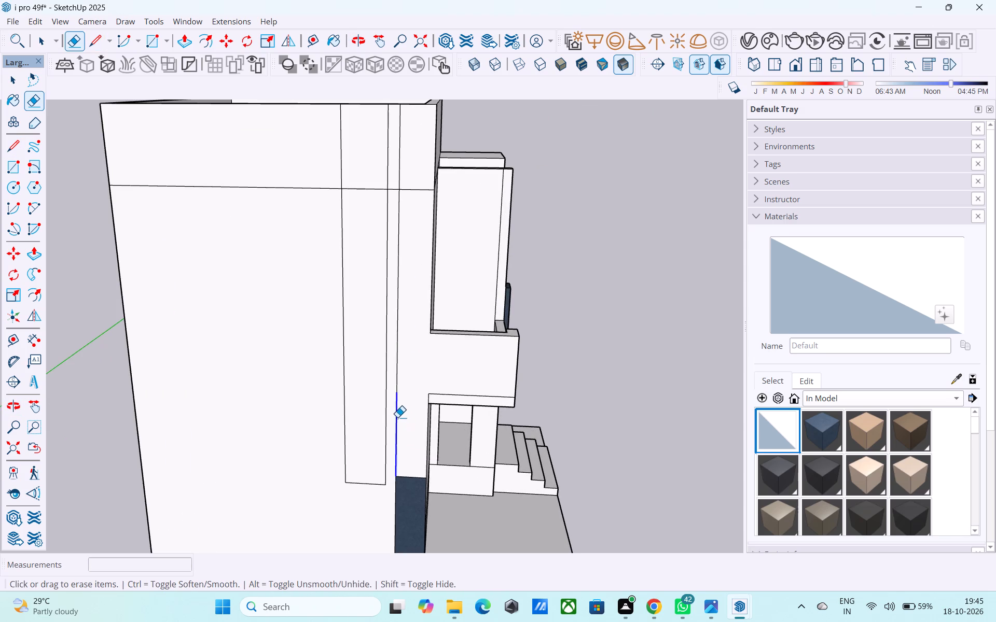
pyautogui.moveTo(412, 290); pyautogui.dragTo(397, 280)
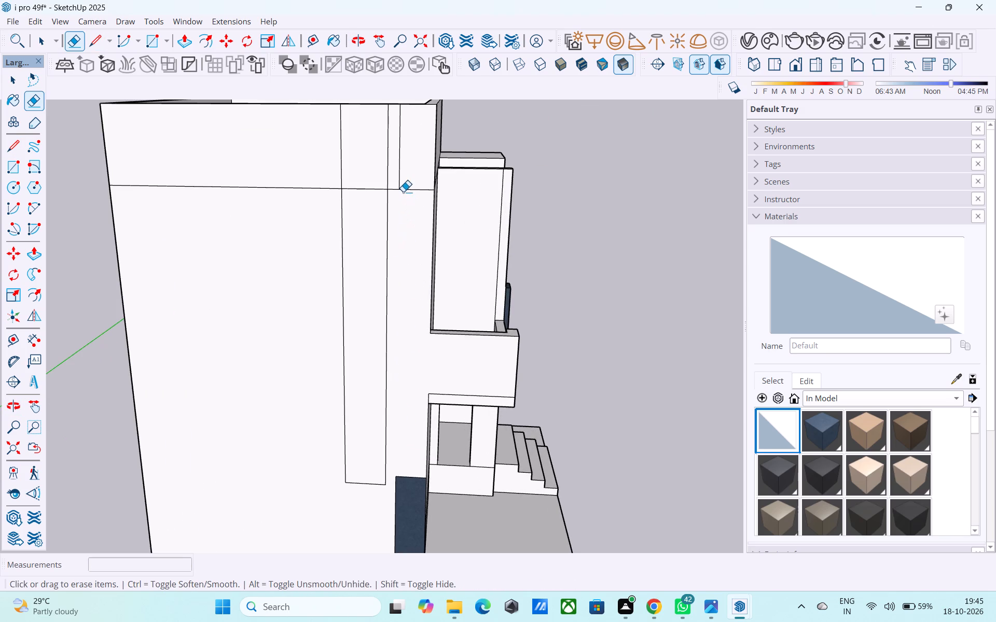
pyautogui.moveTo(403, 192); pyautogui.dragTo(398, 189)
# Redraw the 2' horizontal line at the parapet's base from the side-wall strip's edge to the facade corner.
pyautogui.scroll(-2, 343, 315)
pyautogui.moveTo(330, 335); pyautogui.dragTo(329, 335, button='middle')
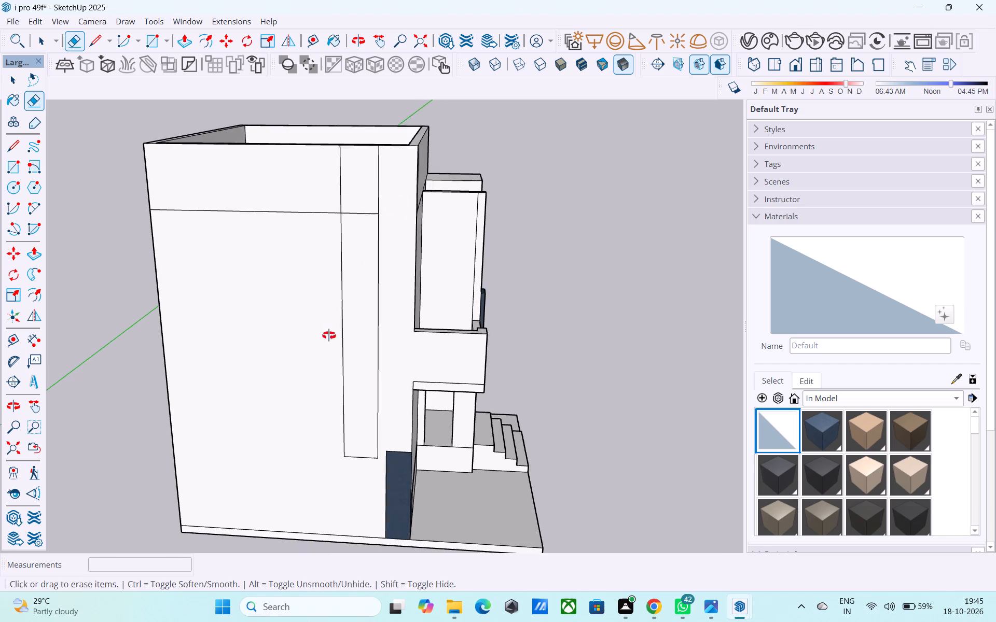
pyautogui.moveTo(329, 335); pyautogui.dragTo(201, 353, button='middle')
pyautogui.moveTo(293, 387); pyautogui.dragTo(266, 373, button='middle')
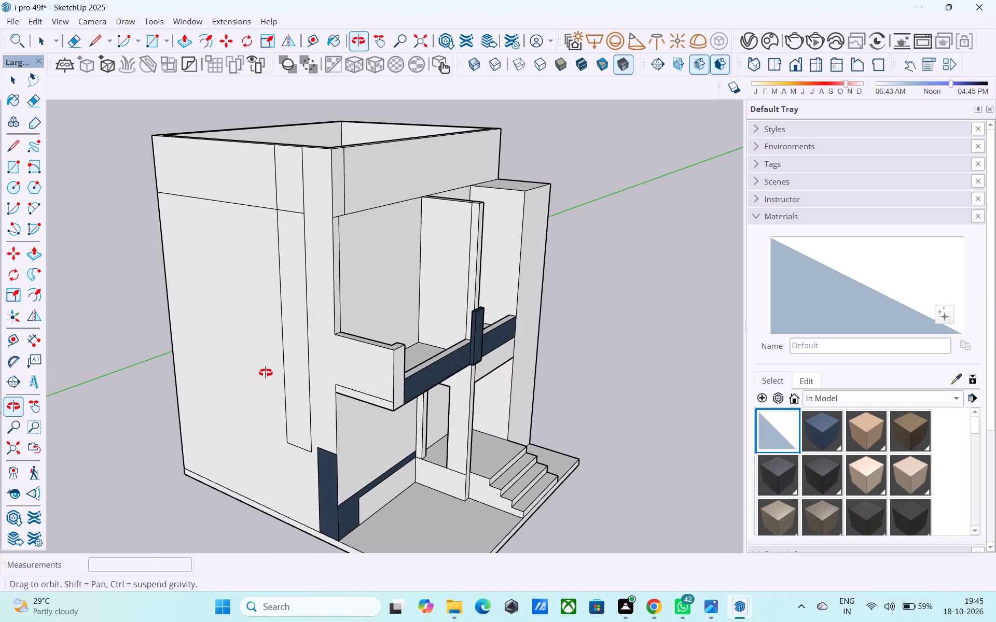
pyautogui.moveTo(266, 373); pyautogui.dragTo(381, 399, button='middle')
pyautogui.moveTo(340, 279); pyautogui.dragTo(325, 272, button='middle')
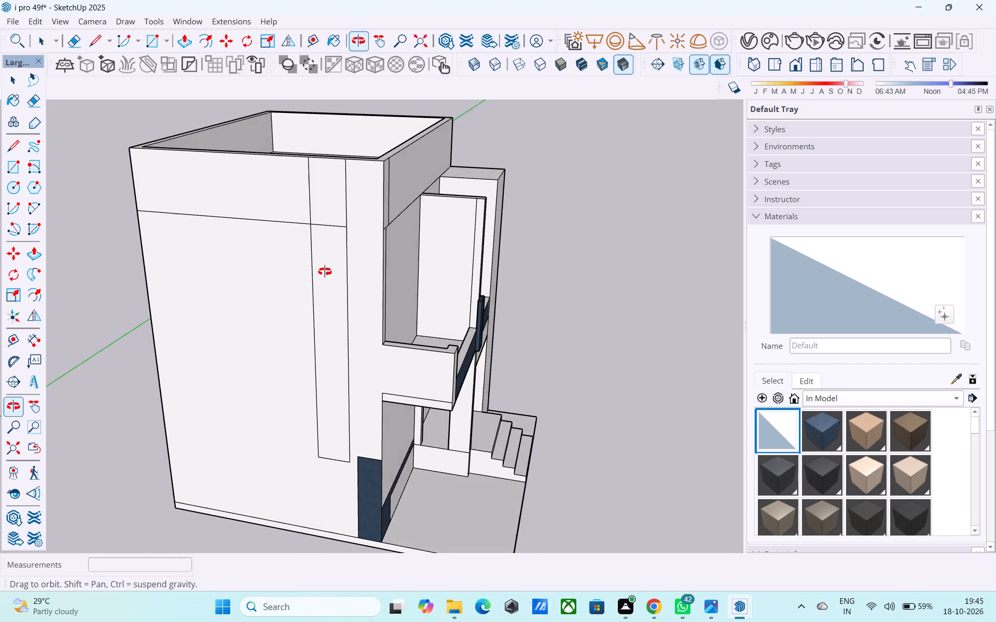
pyautogui.moveTo(325, 272); pyautogui.dragTo(323, 271, button='middle')
pyautogui.press('l')
pyautogui.scroll(5, 331, 270)
pyautogui.moveTo(359, 211); pyautogui.dragTo(296, 228, button='middle')
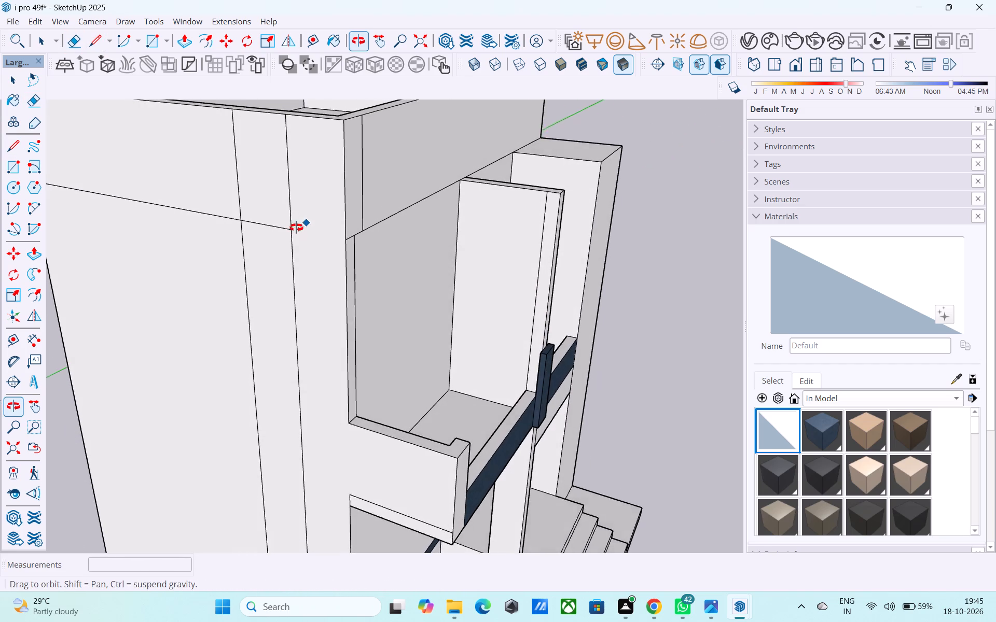
pyautogui.moveTo(296, 228); pyautogui.dragTo(296, 245, button='middle')
pyautogui.scroll(3, 296, 245)
pyautogui.click(289, 255)
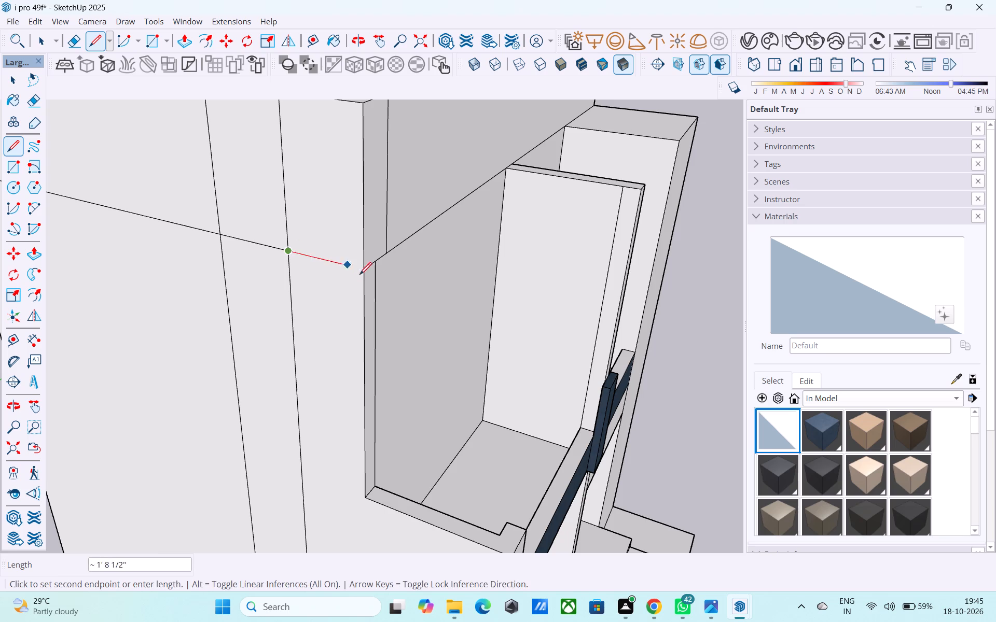
pyautogui.click(364, 273)
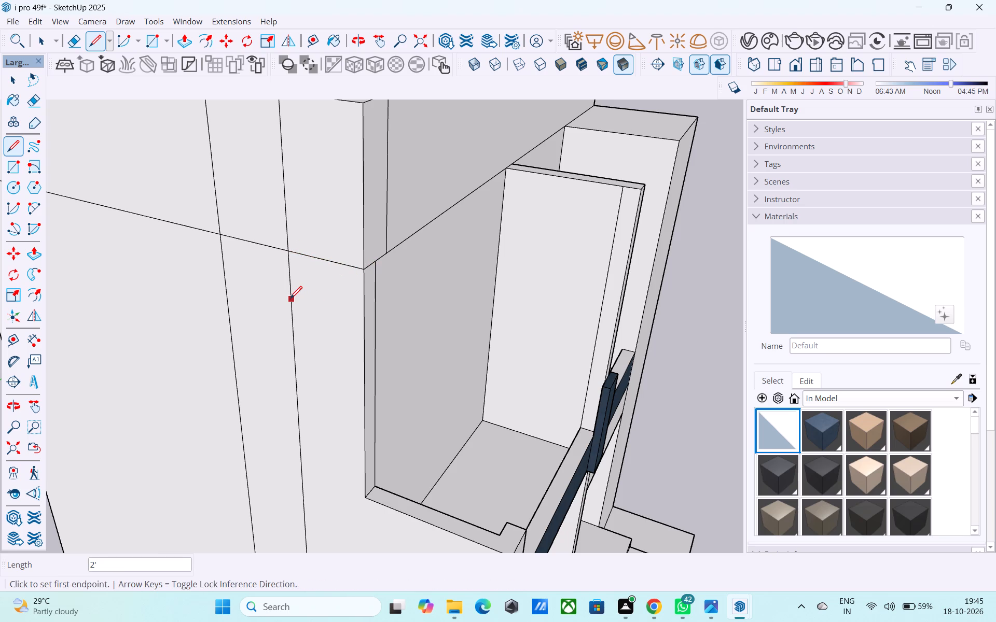
# Copy the short horizontal line between the strip and the facade corner 1' upward.
pyautogui.press('space')
pyautogui.moveTo(290, 301); pyautogui.dragTo(302, 313, button='middle')
pyautogui.click(320, 269)
pyautogui.press('m')
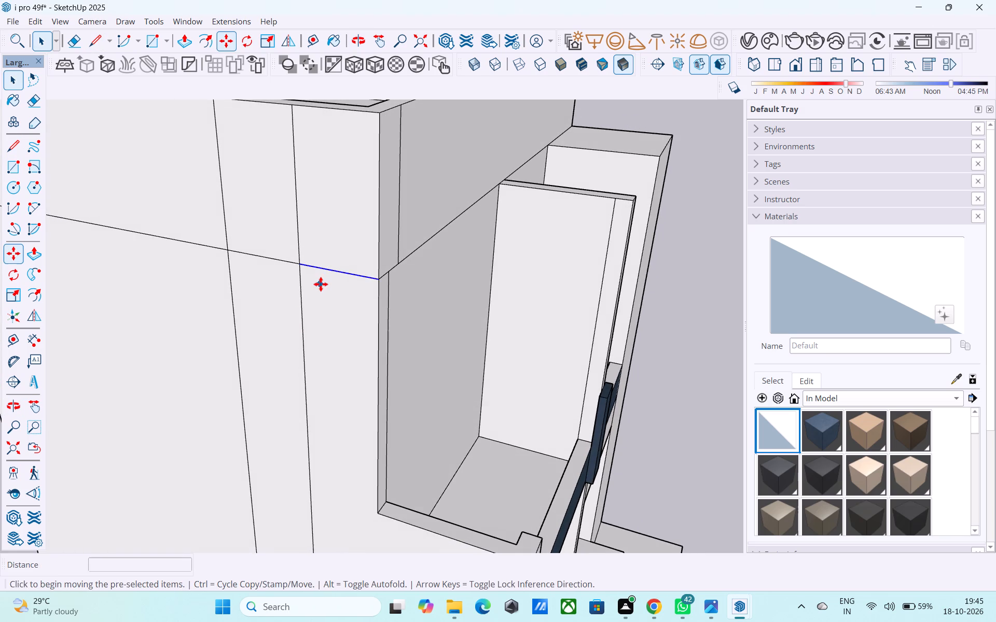
pyautogui.moveTo(377, 282); pyautogui.dragTo(357, 270, button='middle')
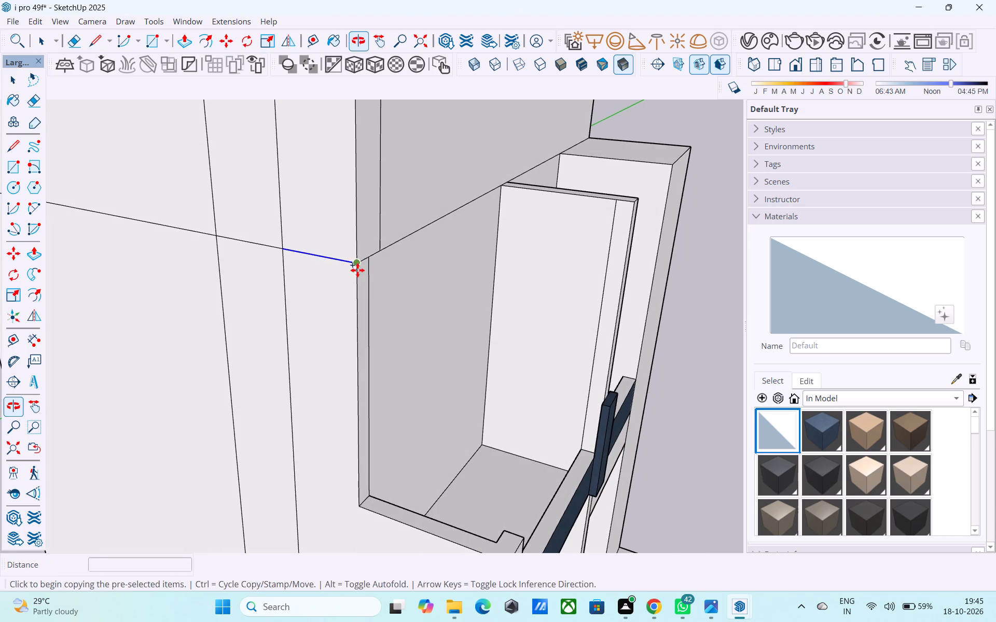
pyautogui.click(361, 272)
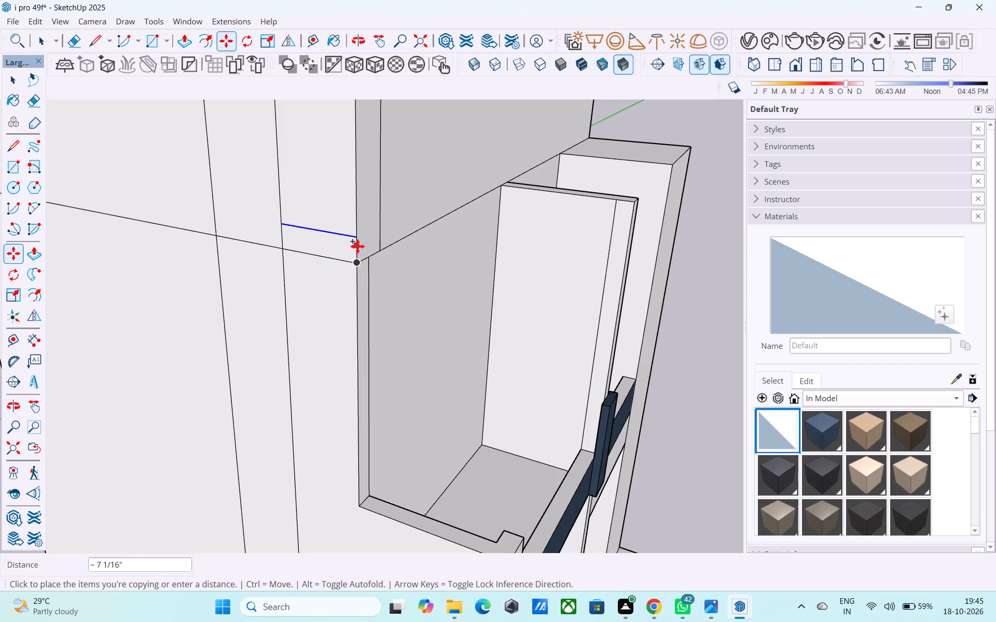
pyautogui.write("1'")
pyautogui.press('Return')
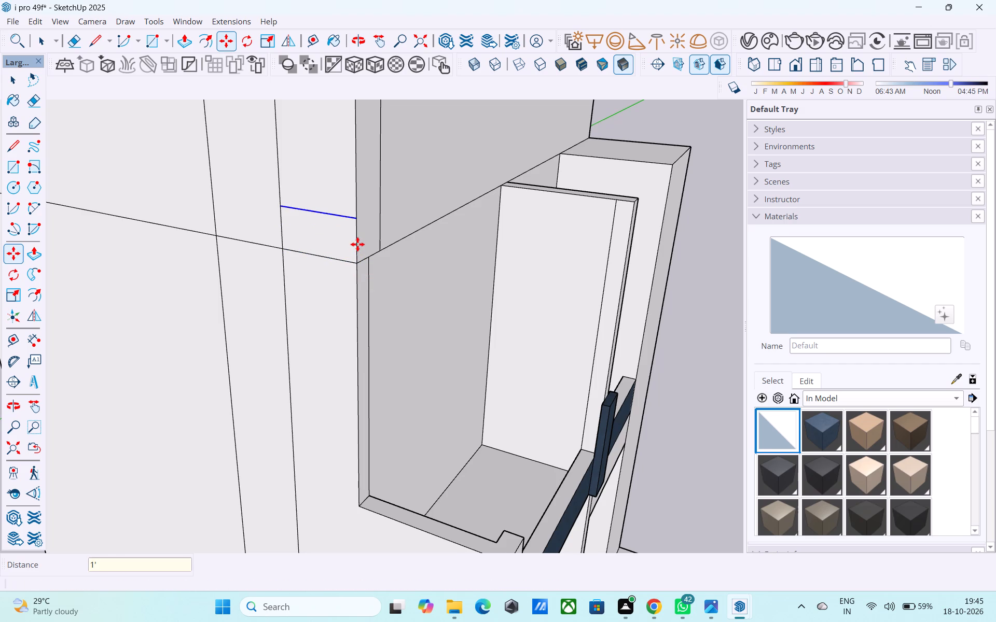
# Draw a horizontal line from the copied line's corner end across the front parapet face to its far edge.
pyautogui.scroll(-3, 336, 227)
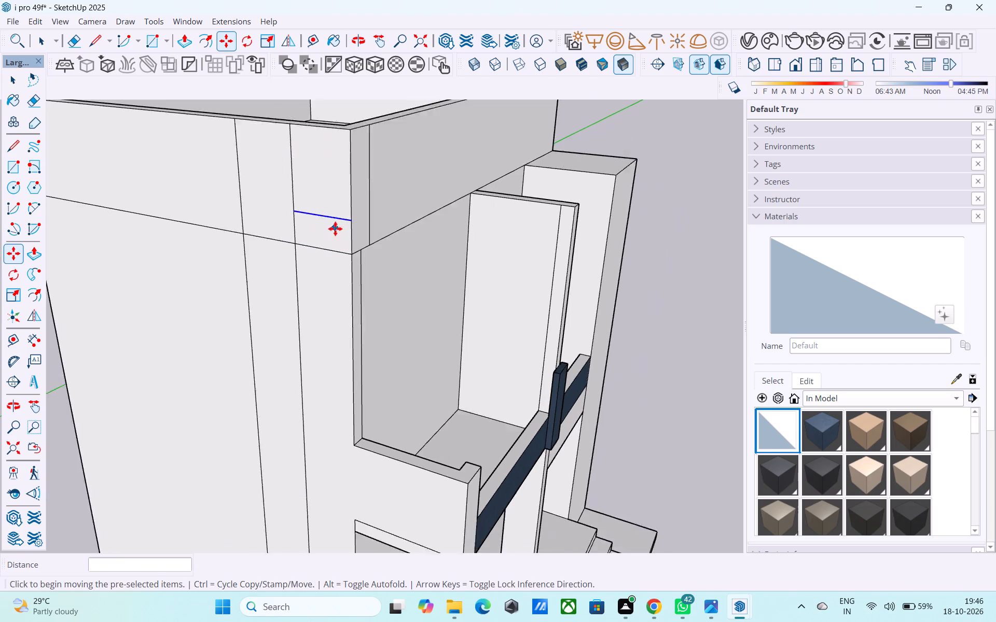
pyautogui.scroll(-1, 335, 229)
pyautogui.moveTo(335, 229); pyautogui.dragTo(314, 250, button='middle')
pyautogui.press('l')
pyautogui.keyDown('shift'); pyautogui.moveTo(314, 250); pyautogui.dragTo(329, 293, button='middle'); pyautogui.keyUp('shift')
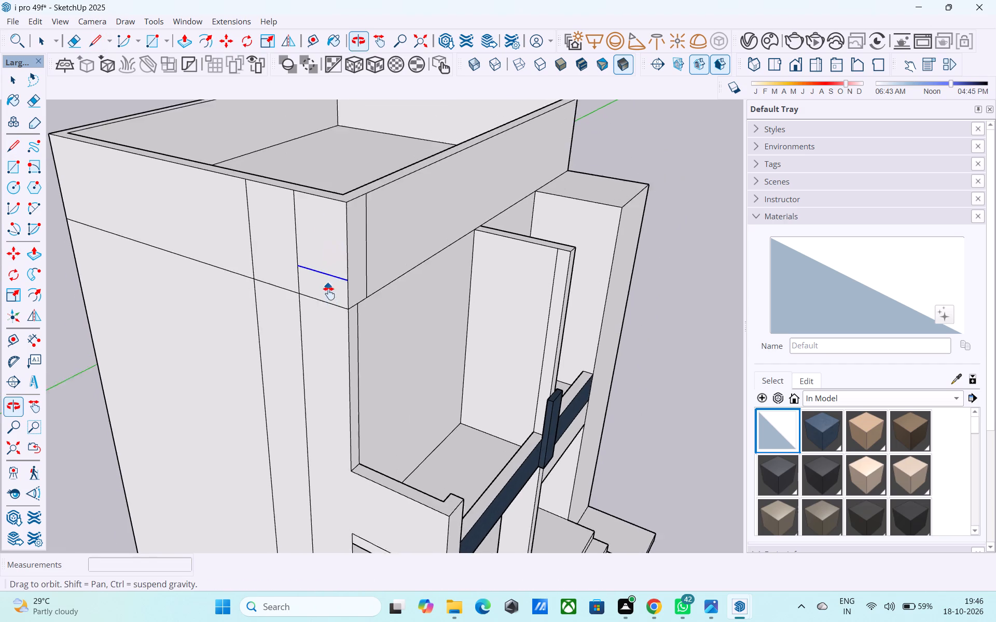
pyautogui.keyDown('shift'); pyautogui.moveTo(329, 293); pyautogui.dragTo(289, 276, button='middle'); pyautogui.keyUp('shift')
pyautogui.click(316, 272)
pyautogui.scroll(-3, 417, 233)
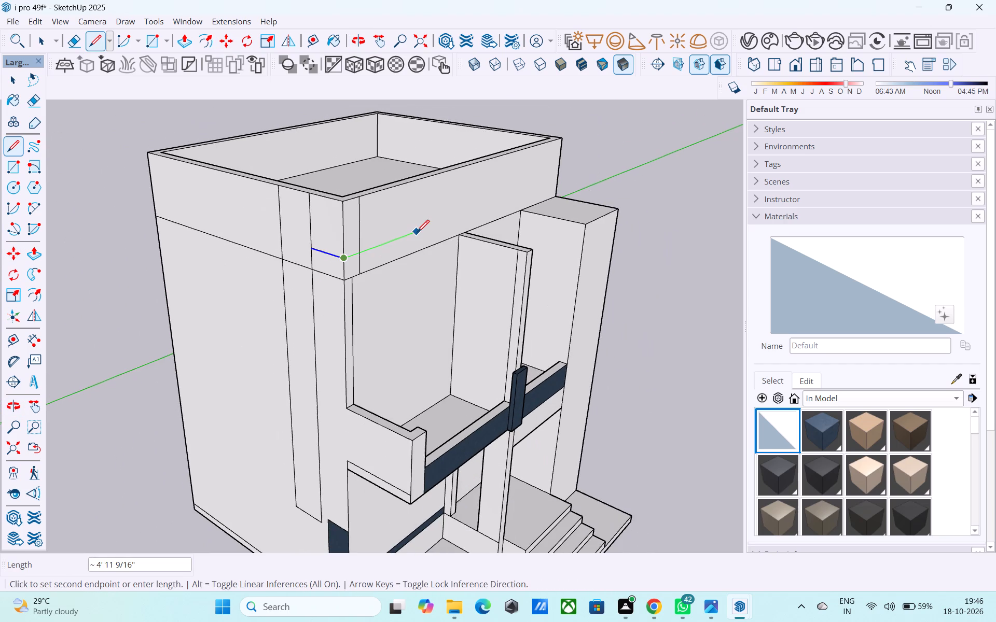
pyautogui.scroll(-4, 197, 307)
pyautogui.moveTo(417, 257); pyautogui.dragTo(194, 252, button='middle')
pyautogui.scroll(3, 392, 252)
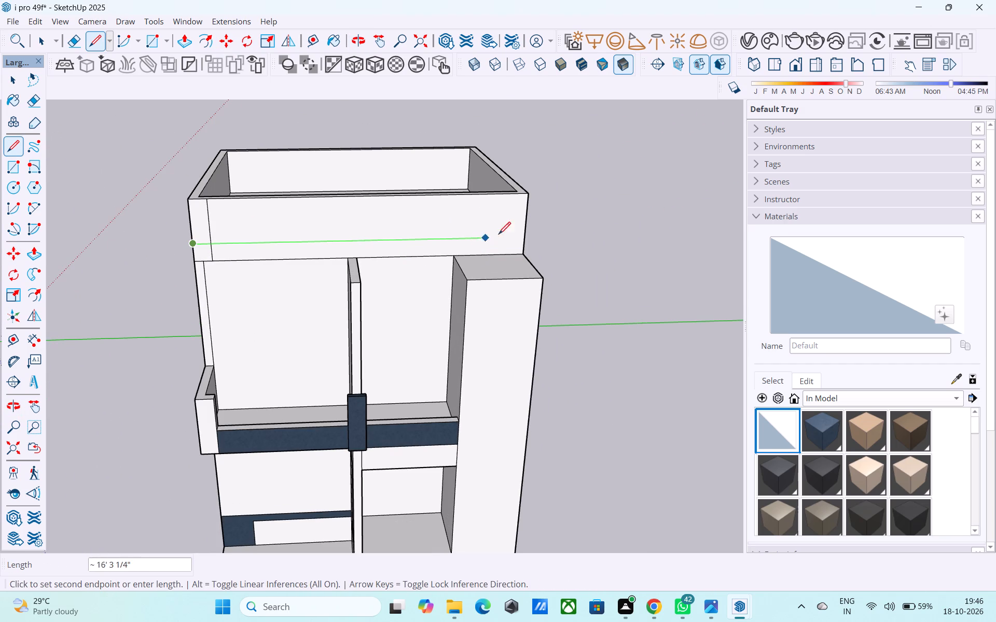
pyautogui.click(526, 236)
# Erase the short vertical segment near the corner on the front parapet face, below the new horizontal line.
pyautogui.scroll(1, 354, 304)
pyautogui.moveTo(351, 305); pyautogui.dragTo(535, 265, button='middle')
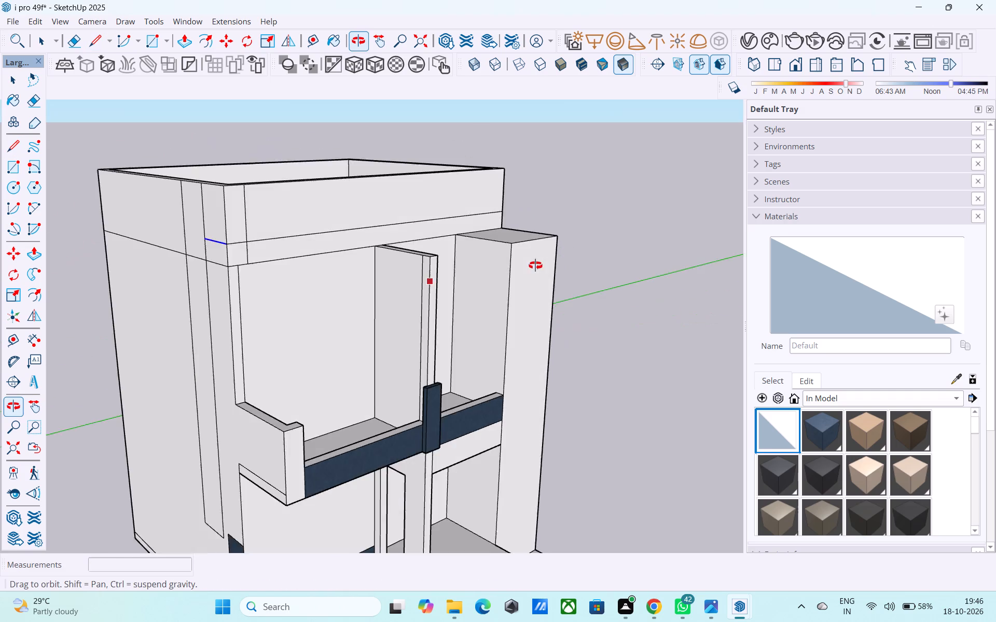
pyautogui.moveTo(535, 265); pyautogui.dragTo(579, 257, button='middle')
pyautogui.scroll(-1, 577, 255)
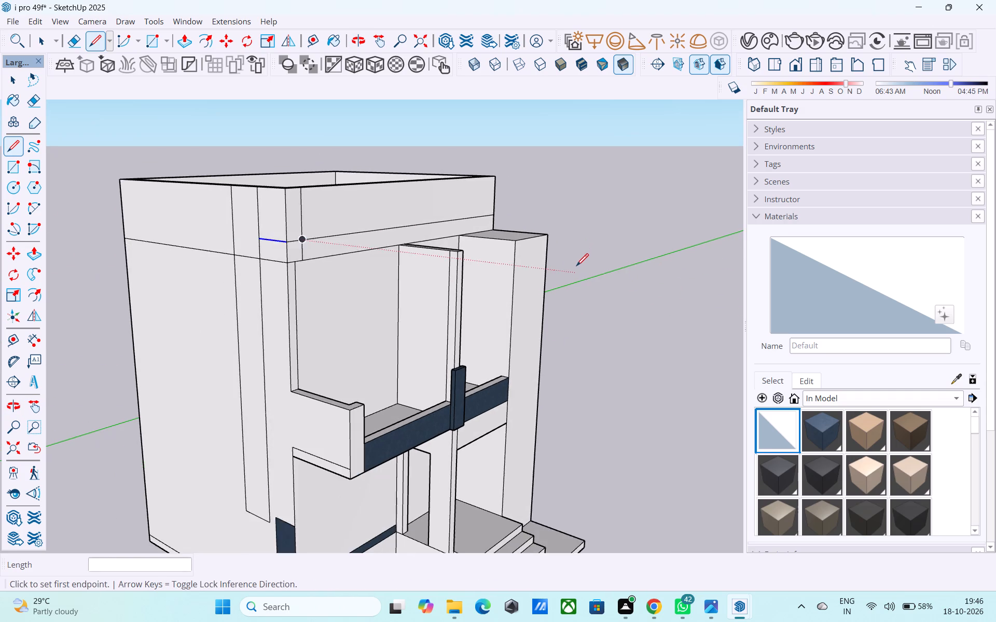
pyautogui.scroll(-2, 576, 267)
pyautogui.moveTo(497, 340); pyautogui.dragTo(479, 320, button='middle')
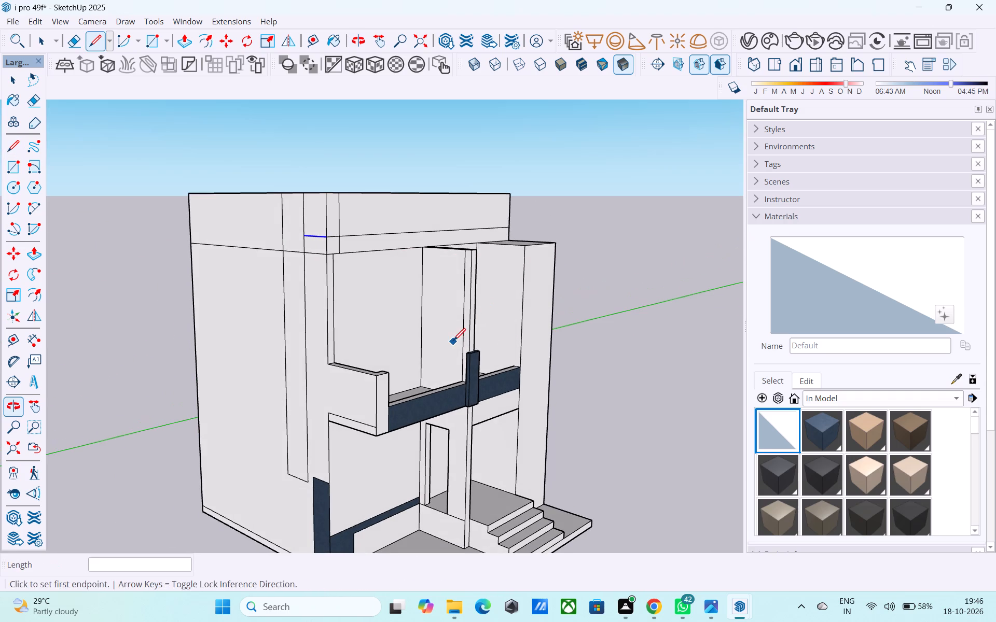
pyautogui.scroll(-1, 453, 342)
pyautogui.moveTo(453, 342); pyautogui.dragTo(467, 386, button='middle')
pyautogui.scroll(3, 364, 303)
pyautogui.scroll(2, 329, 269)
pyautogui.press('e')
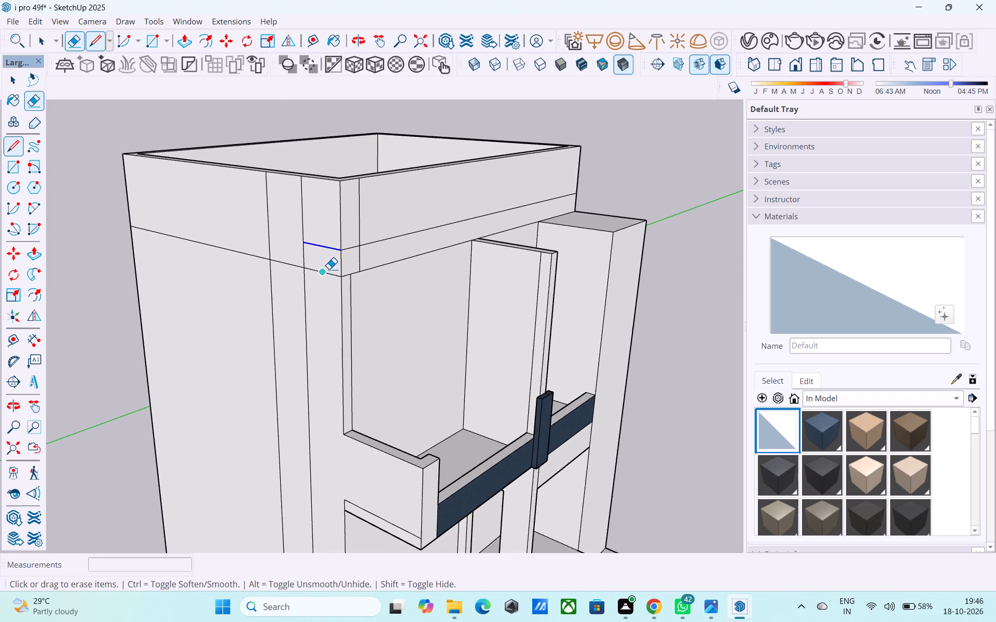
pyautogui.scroll(4, 352, 263)
pyautogui.moveTo(353, 263); pyautogui.dragTo(366, 257)
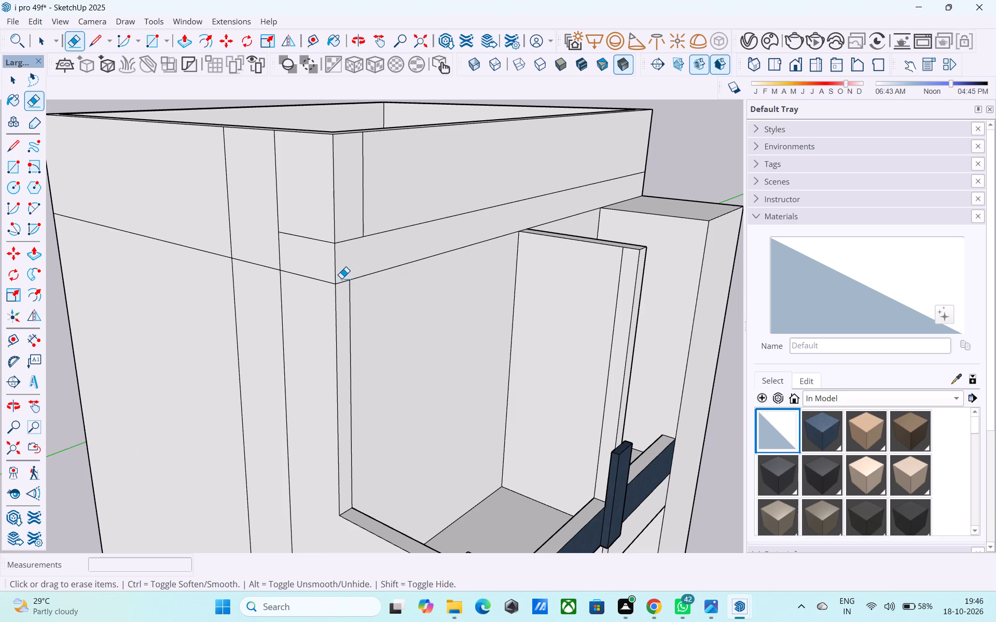
# Examine the parapet corner and its new lower band from the side and front.
pyautogui.scroll(-1, 333, 317)
pyautogui.moveTo(333, 316); pyautogui.dragTo(330, 299, button='middle')
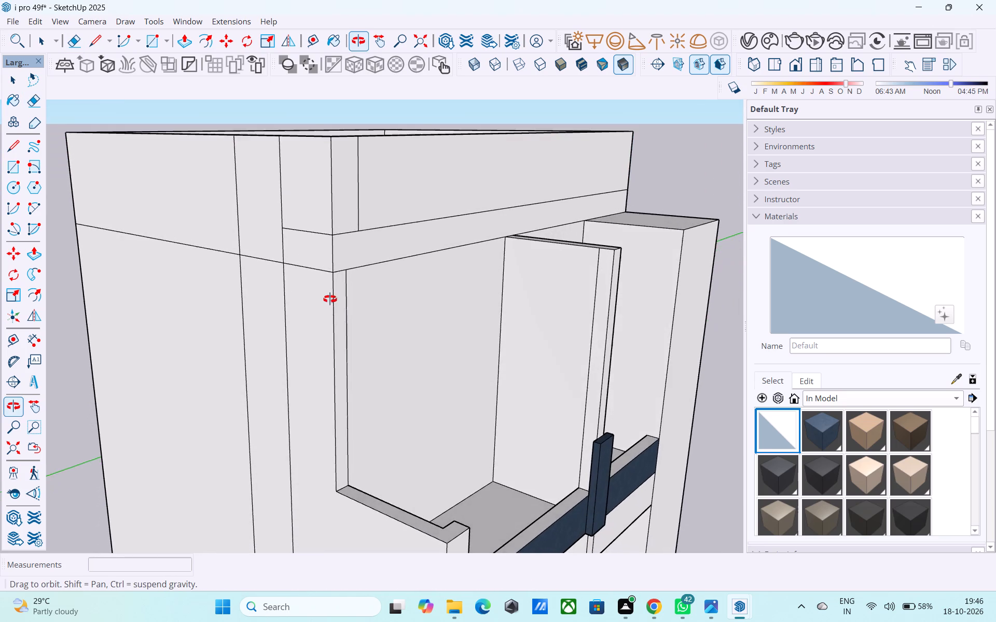
pyautogui.moveTo(330, 299); pyautogui.dragTo(352, 293, button='middle')
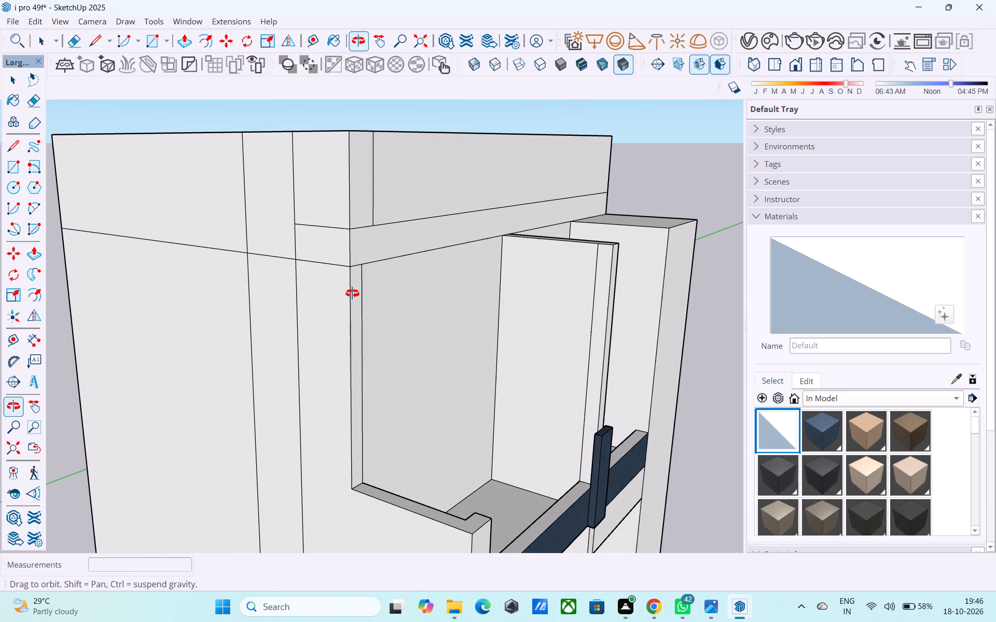
pyautogui.moveTo(352, 293); pyautogui.dragTo(353, 294, button='middle')
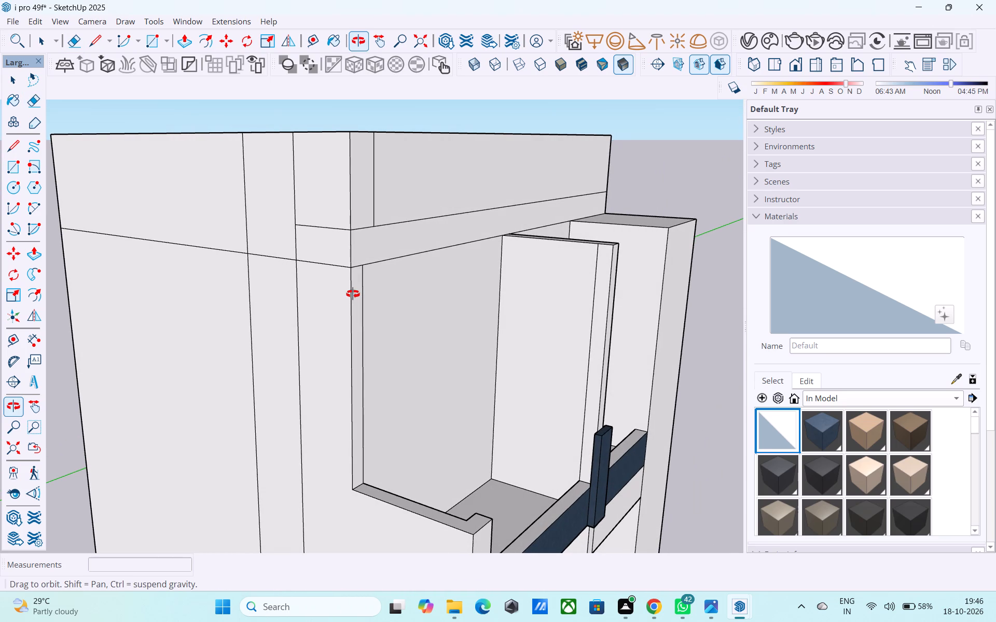
pyautogui.moveTo(353, 294); pyautogui.dragTo(307, 301, button='middle')
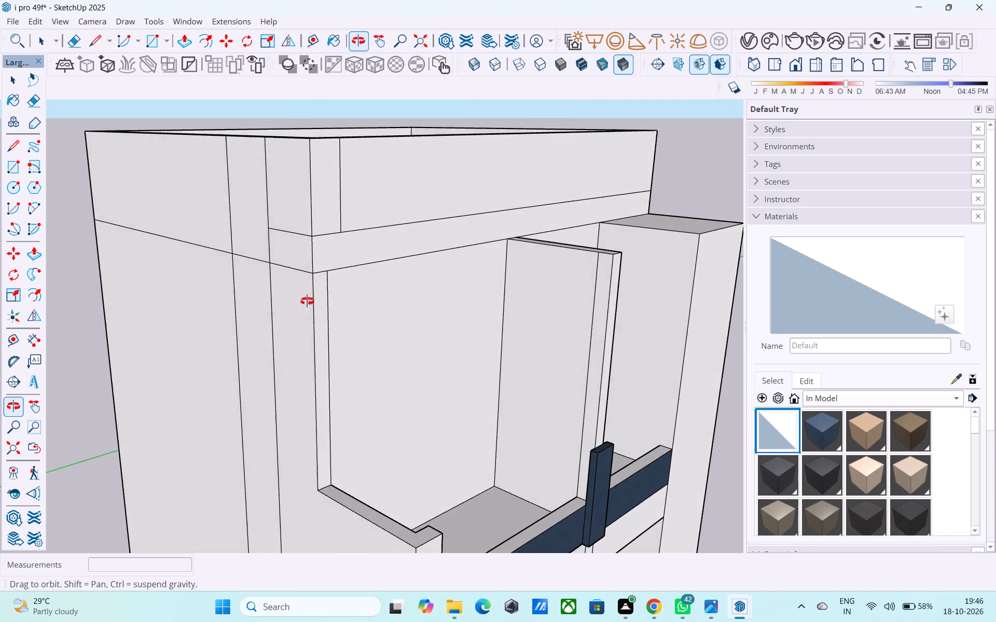
pyautogui.moveTo(307, 301); pyautogui.dragTo(434, 279, button='middle')
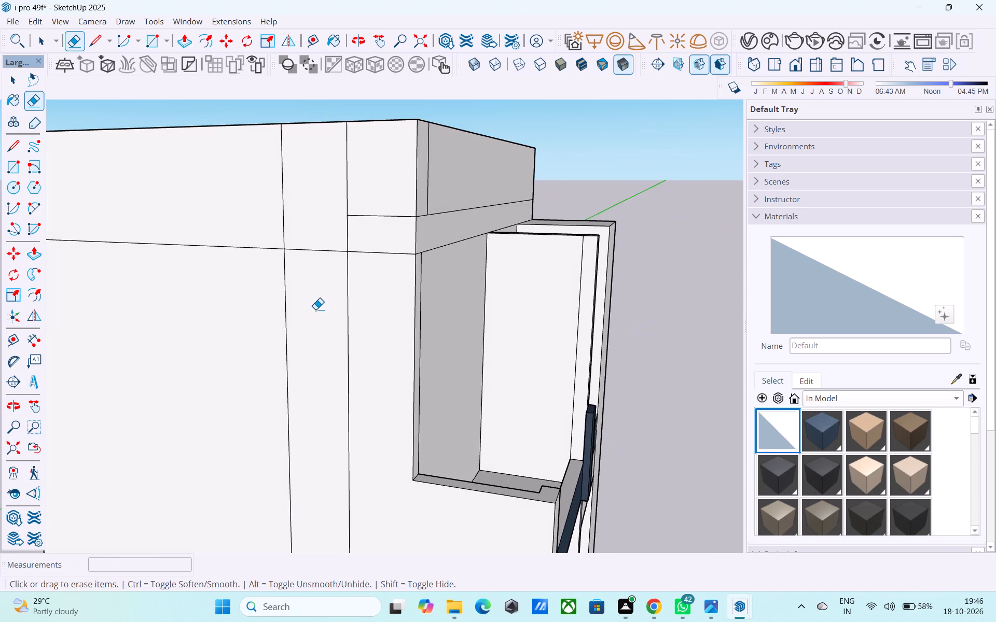
pyautogui.scroll(-2, 309, 313)
pyautogui.moveTo(308, 313); pyautogui.dragTo(174, 430, button='middle')
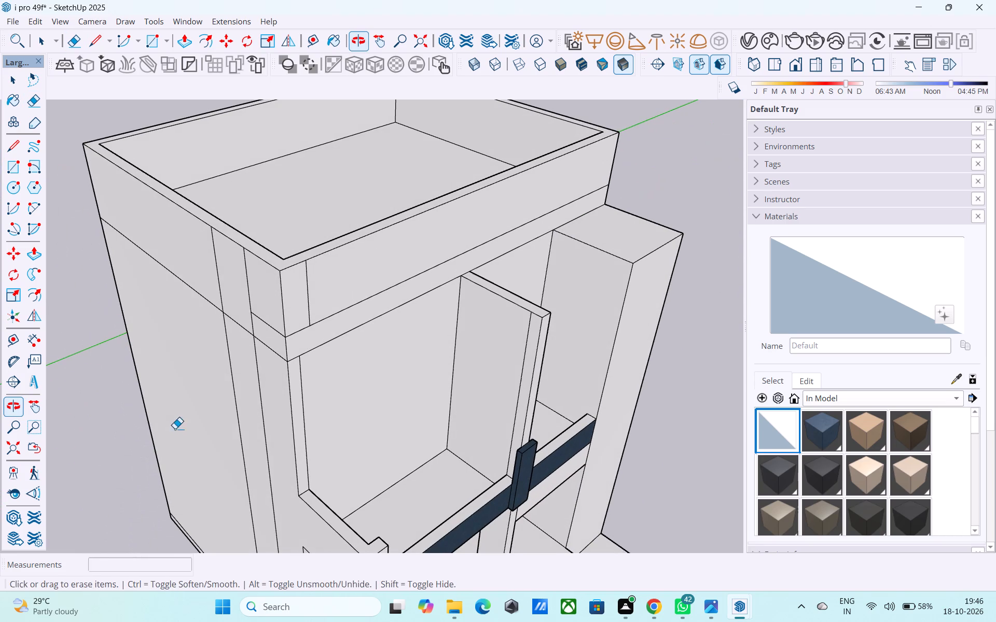
pyautogui.moveTo(274, 328); pyautogui.dragTo(141, 236, button='middle')
pyautogui.scroll(1, 271, 331)
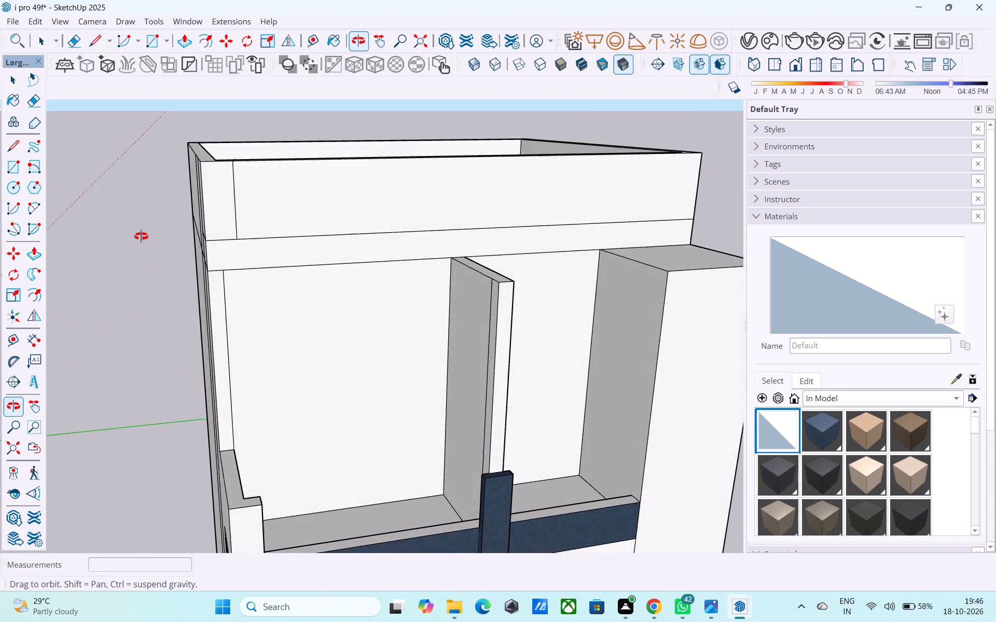
# Draw an 18' 6" horizontal line from the midpoint of the band's corner edge across the front parapet band to its far edge.
pyautogui.moveTo(141, 236); pyautogui.dragTo(126, 228, button='middle')
pyautogui.scroll(-1, 143, 230)
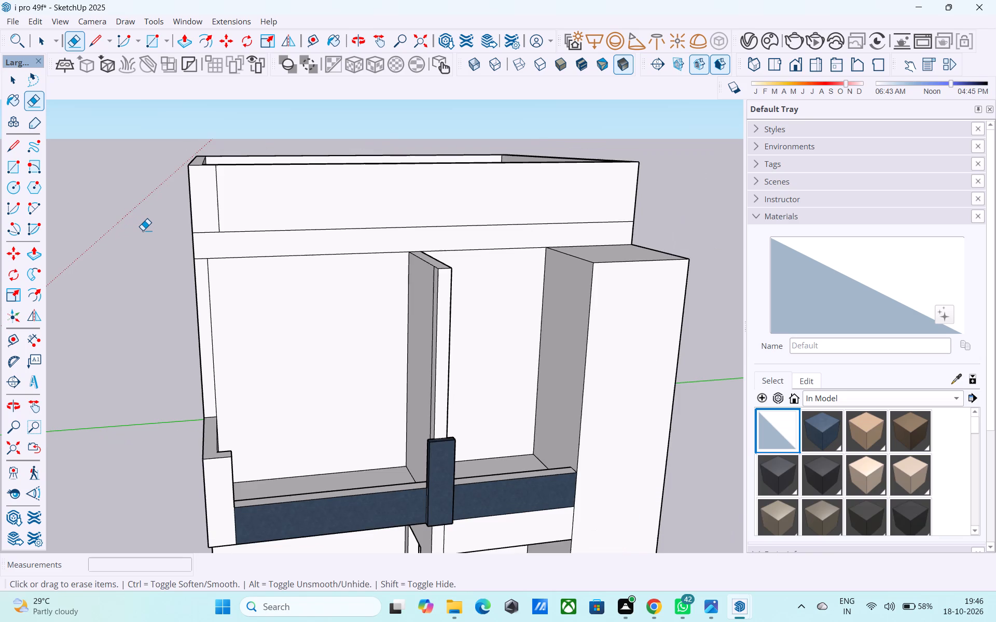
pyautogui.moveTo(154, 217); pyautogui.dragTo(219, 242, button='middle')
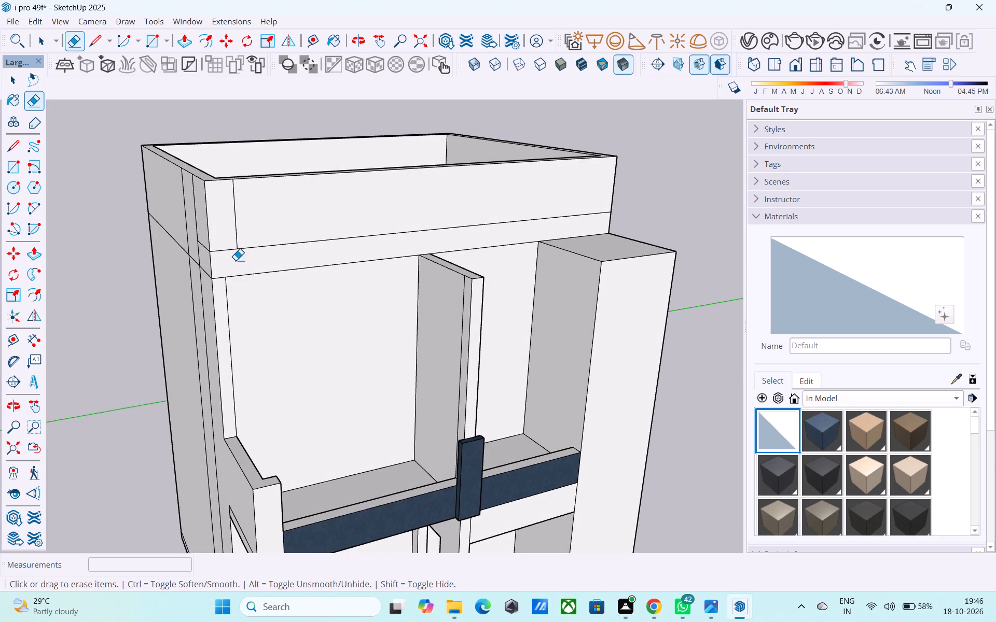
pyautogui.moveTo(236, 260); pyautogui.dragTo(239, 243, button='middle')
pyautogui.scroll(1, 234, 258)
pyautogui.moveTo(234, 258); pyautogui.dragTo(249, 263, button='middle')
pyautogui.moveTo(224, 270); pyautogui.dragTo(217, 273, button='middle')
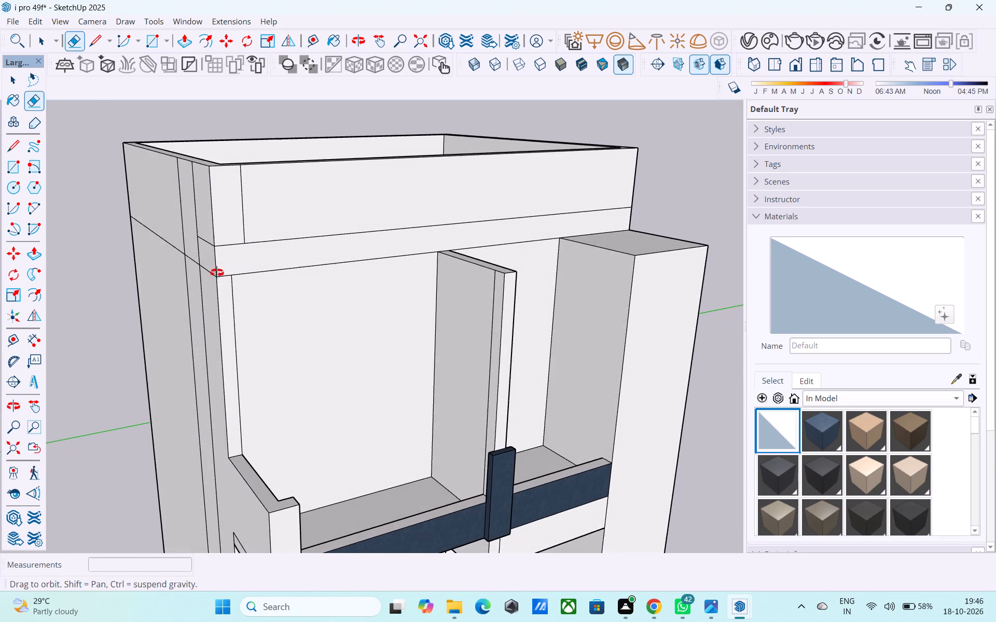
pyautogui.moveTo(217, 273); pyautogui.dragTo(216, 274, button='middle')
pyautogui.scroll(3, 216, 274)
pyautogui.press('space')
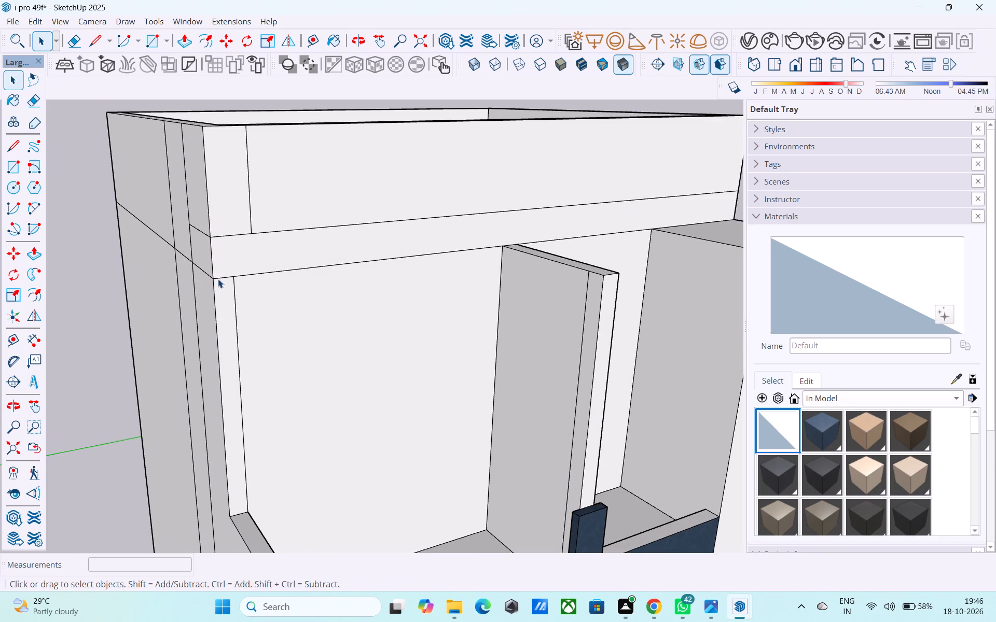
pyautogui.press('l')
pyautogui.click(217, 279)
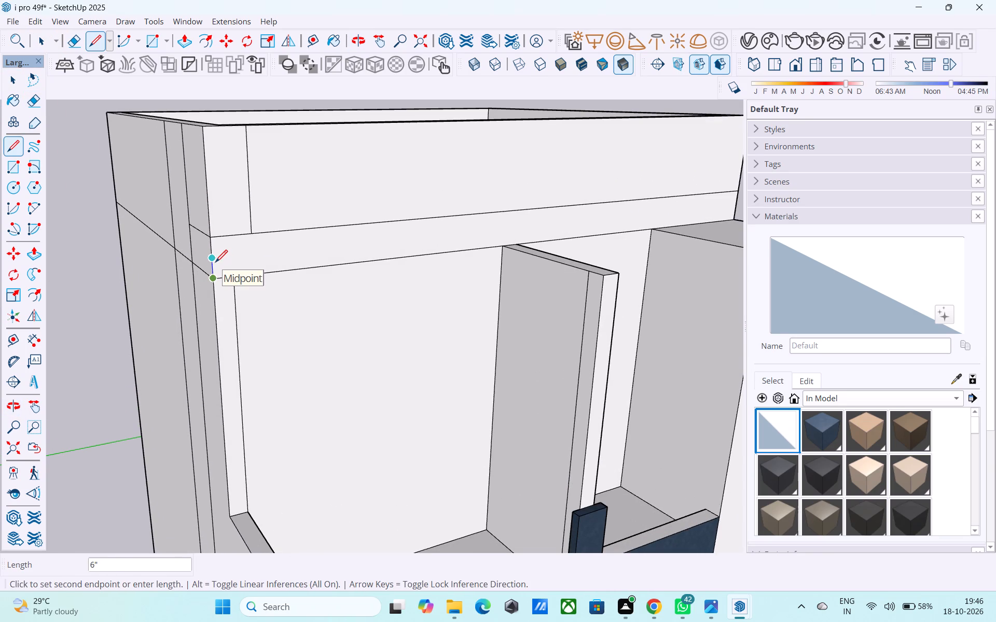
pyautogui.click(213, 261)
pyautogui.click(213, 257)
pyautogui.scroll(-5, 203, 265)
pyautogui.moveTo(574, 202); pyautogui.dragTo(560, 207, button='middle')
pyautogui.scroll(4, 572, 215)
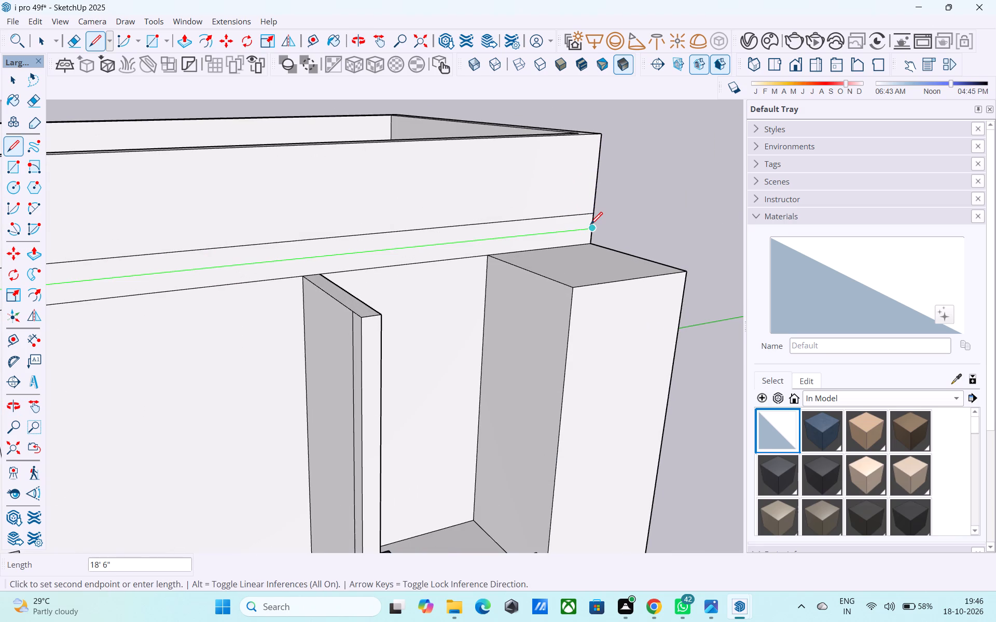
pyautogui.click(590, 227)
# Push/Pull the lower half of the front parapet band outward 3' 6" as a projecting slab.
pyautogui.press('space')
pyautogui.click(316, 271)
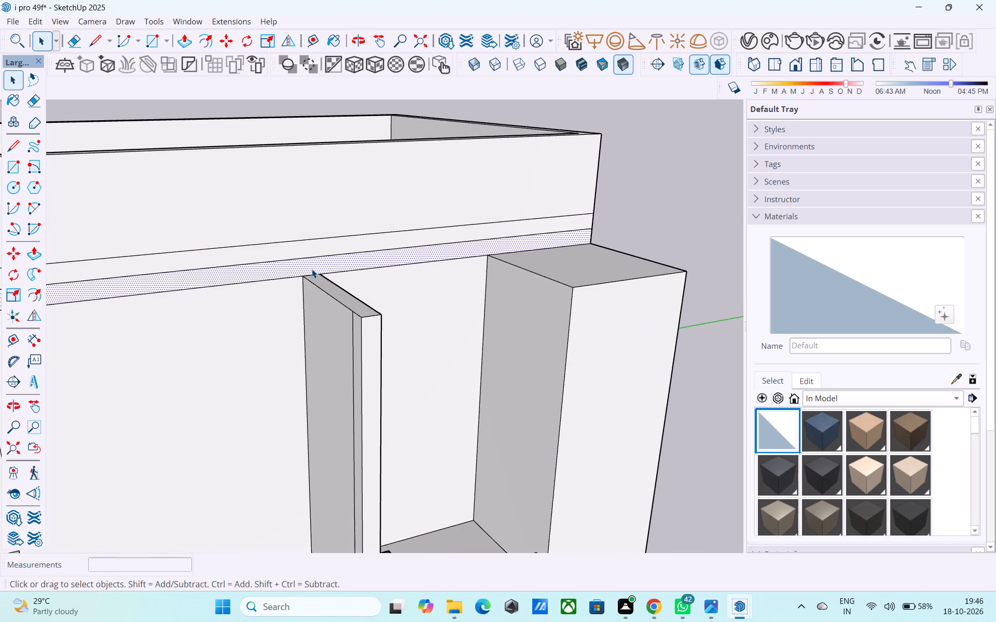
pyautogui.press('p')
pyautogui.click(312, 269)
pyautogui.scroll(-9, 327, 284)
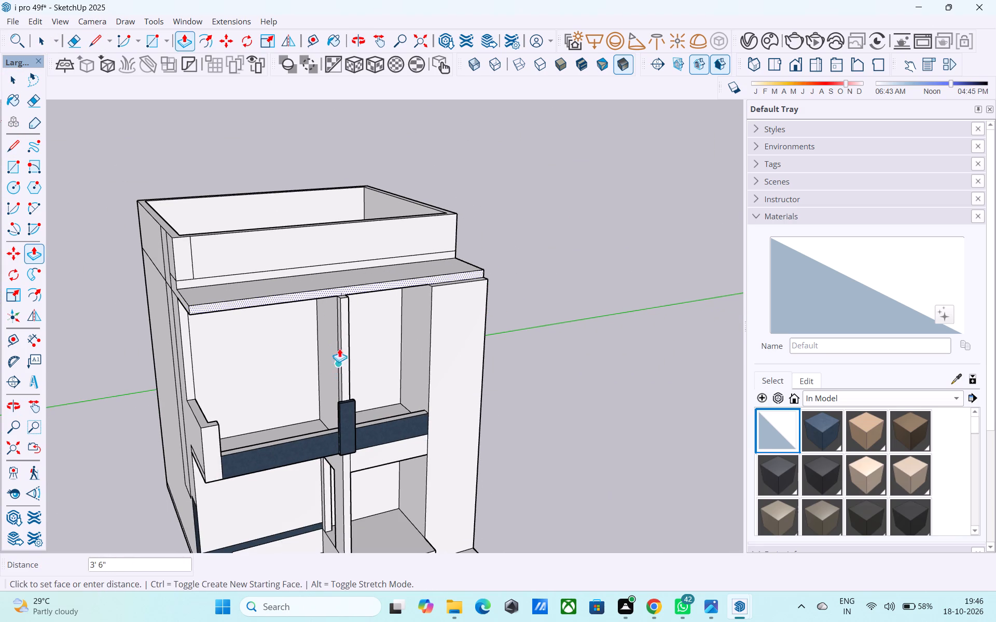
pyautogui.click(353, 309)
# Push/Pull the upper half of the front parapet band outward by the same 3' 6" distance.
pyautogui.moveTo(348, 309); pyautogui.dragTo(453, 220, button='middle')
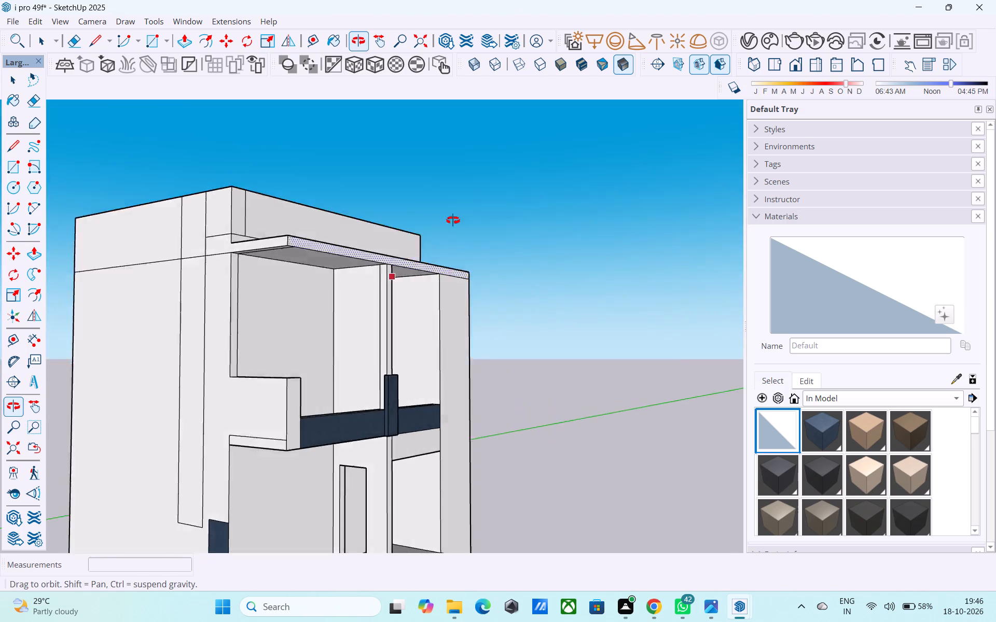
pyautogui.moveTo(453, 220); pyautogui.dragTo(410, 306, button='middle')
pyautogui.scroll(5, 254, 273)
pyautogui.press('space')
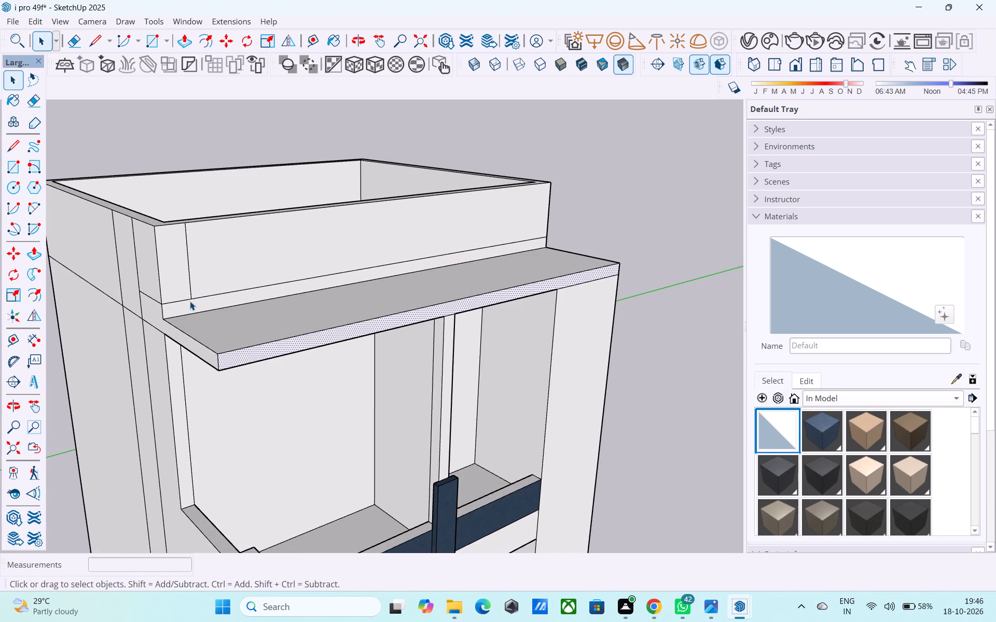
pyautogui.scroll(1, 190, 301)
pyautogui.moveTo(183, 301); pyautogui.dragTo(175, 298, button='middle')
pyautogui.scroll(2, 176, 302)
pyautogui.click(177, 308)
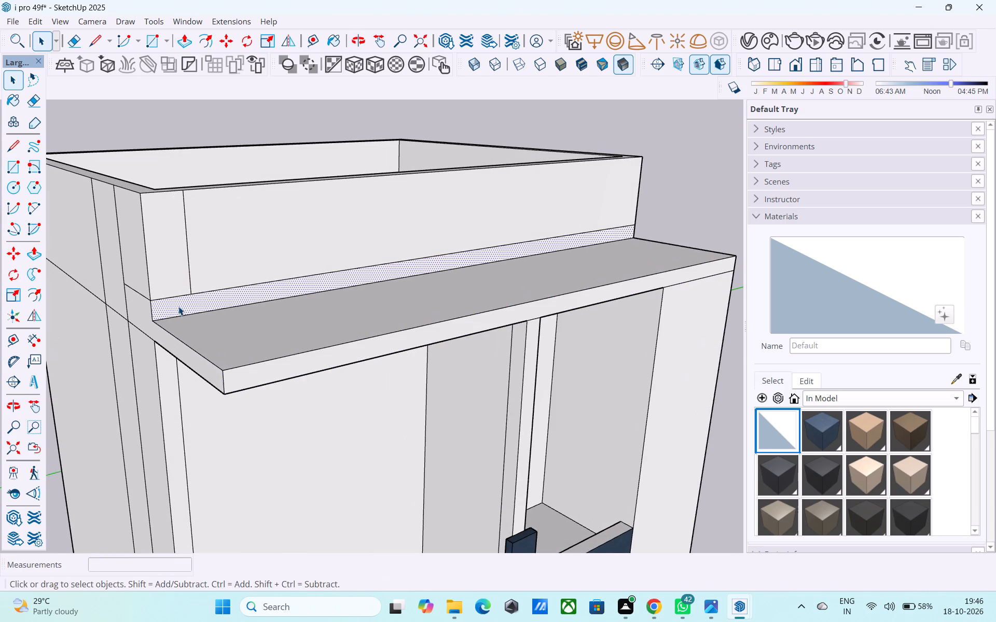
pyautogui.press('p')
pyautogui.doubleClick(178, 306)
# Push/Pull the narrow corner face of the front parapet outward by the same 3' 6" distance.
pyautogui.press('space')
pyautogui.click(170, 284)
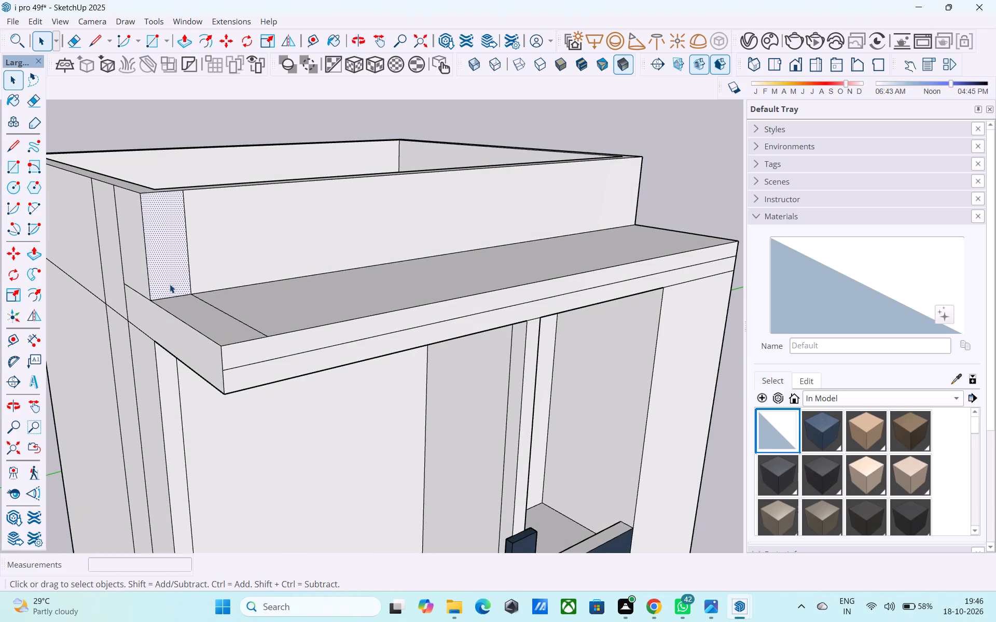
pyautogui.press('p')
pyautogui.doubleClick(170, 284)
# Draw a 1' vertical line from the projecting corner wall's lower inner corner down the slab's front face to its bottom edge.
pyautogui.moveTo(195, 309); pyautogui.dragTo(174, 310, button='middle')
pyautogui.scroll(-2, 188, 329)
pyautogui.moveTo(188, 329); pyautogui.dragTo(187, 276, button='middle')
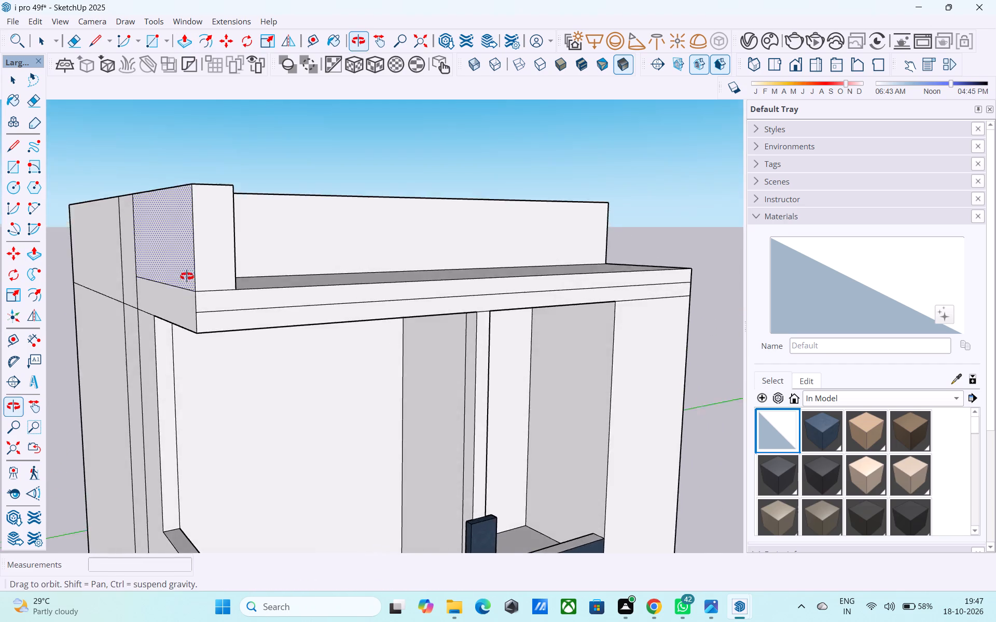
pyautogui.moveTo(187, 276); pyautogui.dragTo(187, 276, button='middle')
pyautogui.scroll(-8, 192, 272)
pyautogui.moveTo(195, 316); pyautogui.dragTo(221, 407, button='middle')
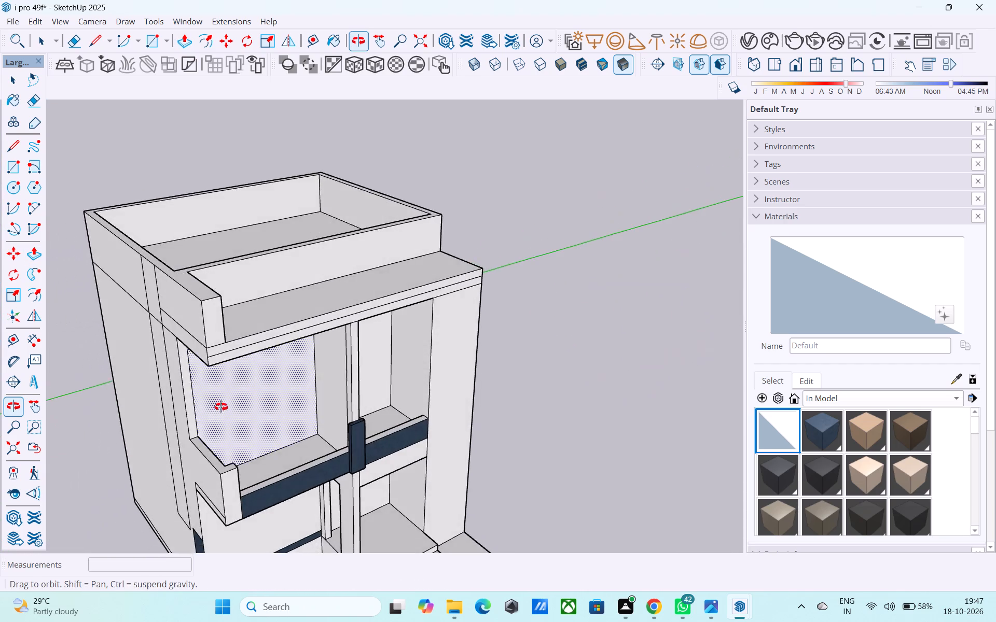
pyautogui.moveTo(221, 407); pyautogui.dragTo(219, 407, button='middle')
pyautogui.scroll(7, 236, 351)
pyautogui.press('l')
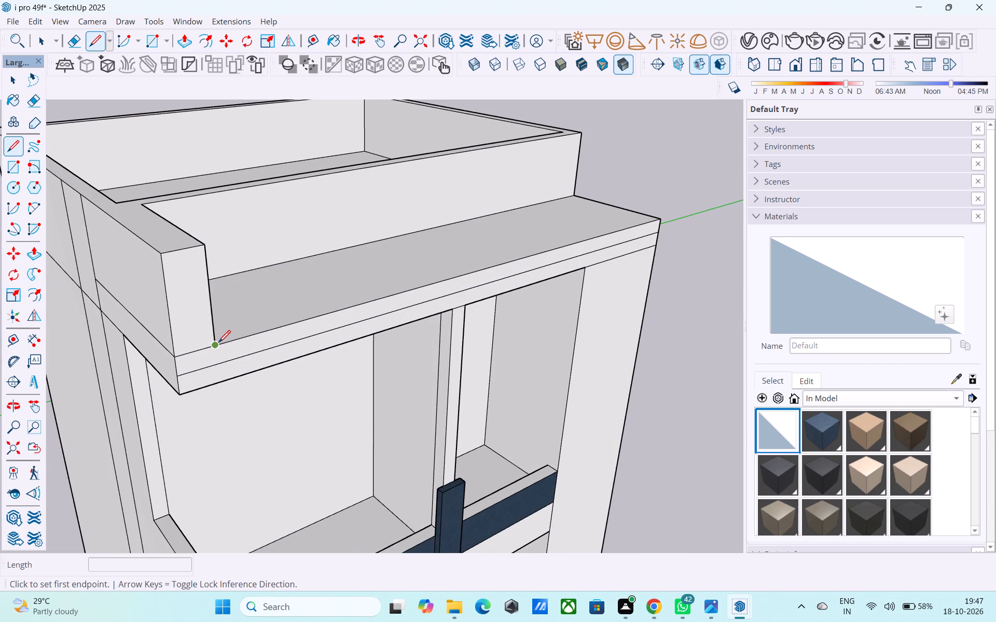
pyautogui.click(218, 344)
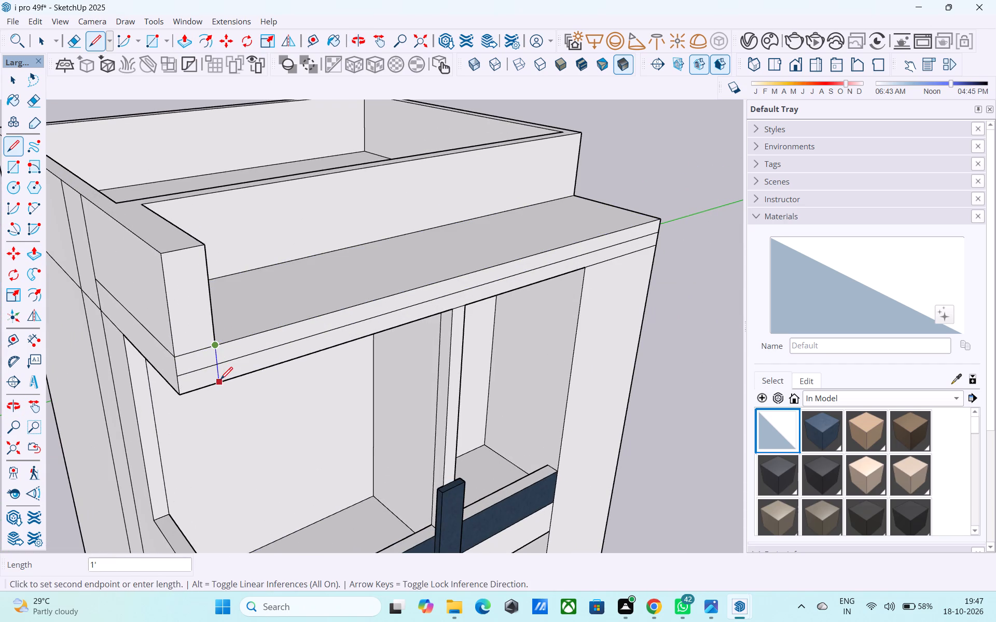
pyautogui.click(220, 380)
# Erase the two short horizontal lines crossing the front face of the projecting corner wall.
pyautogui.press('e')
pyautogui.moveTo(191, 343); pyautogui.dragTo(192, 376)
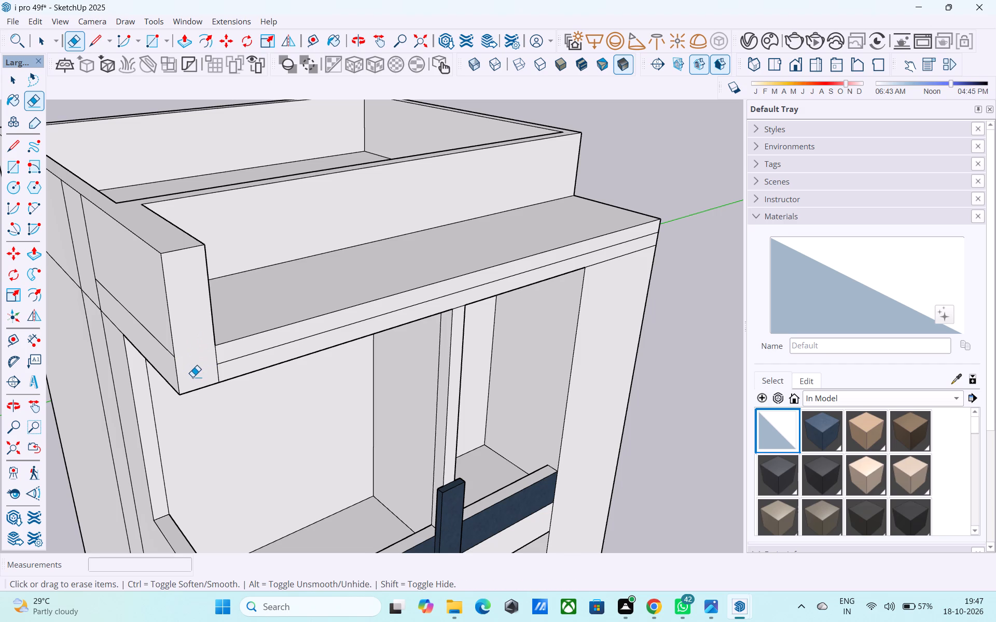
# Examine the projecting parapet corner and slab from the side and the front.
pyautogui.moveTo(191, 375); pyautogui.dragTo(359, 299, button='middle')
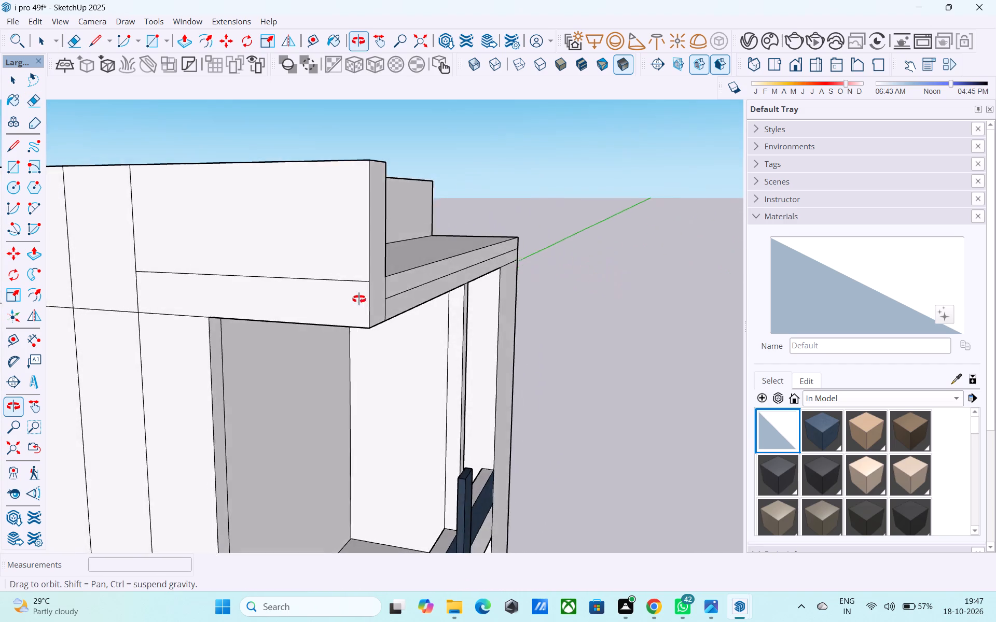
pyautogui.moveTo(359, 299); pyautogui.dragTo(181, 313, button='middle')
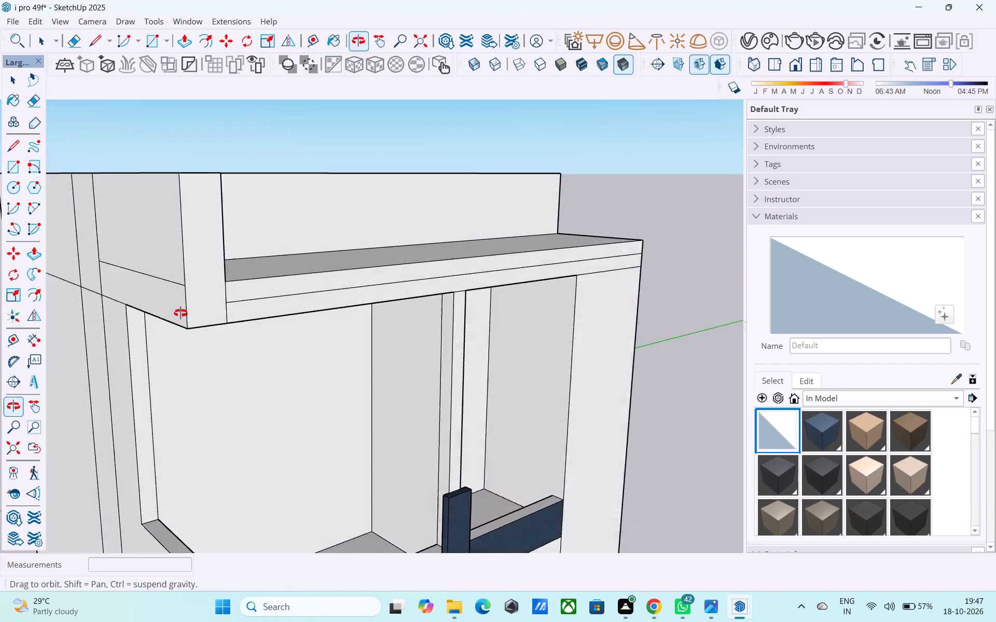
pyautogui.moveTo(181, 313); pyautogui.dragTo(114, 320, button='middle')
pyautogui.scroll(1, 231, 331)
pyautogui.moveTo(232, 331); pyautogui.dragTo(245, 315, button='middle')
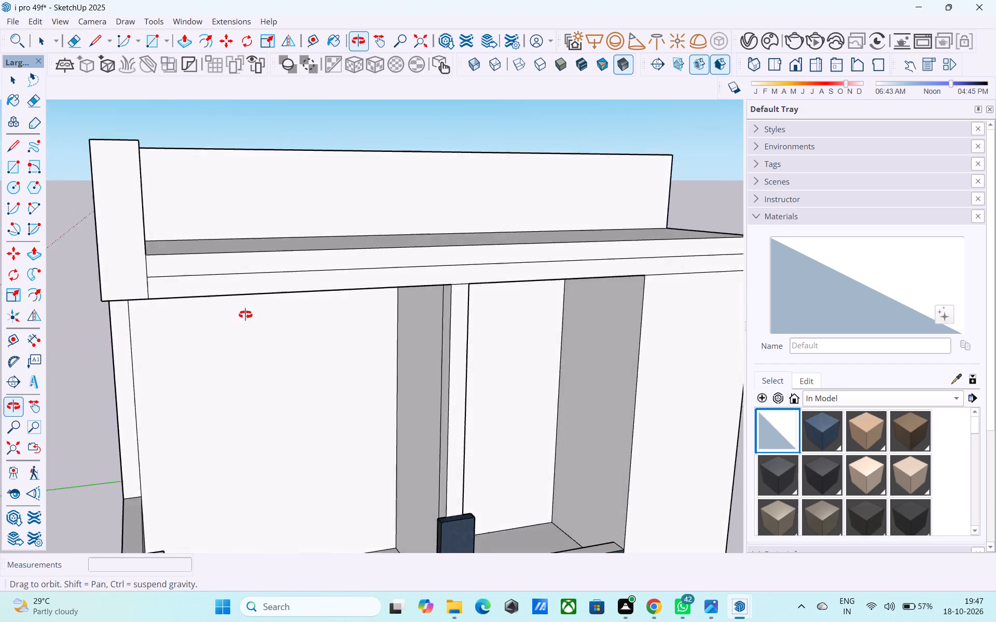
pyautogui.moveTo(245, 315); pyautogui.dragTo(304, 312, button='middle')
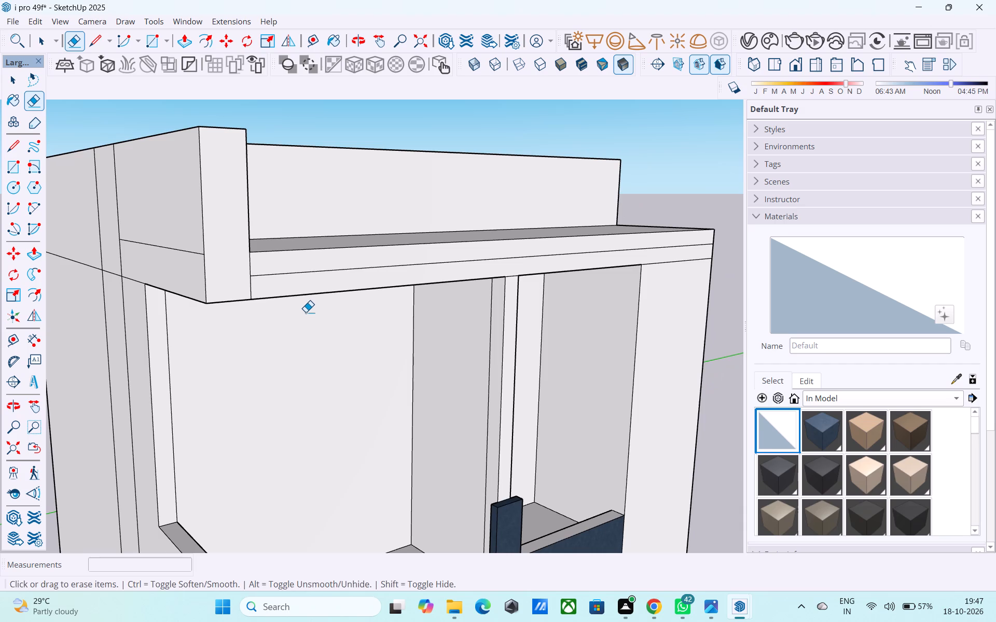
pyautogui.scroll(-3, 308, 311)
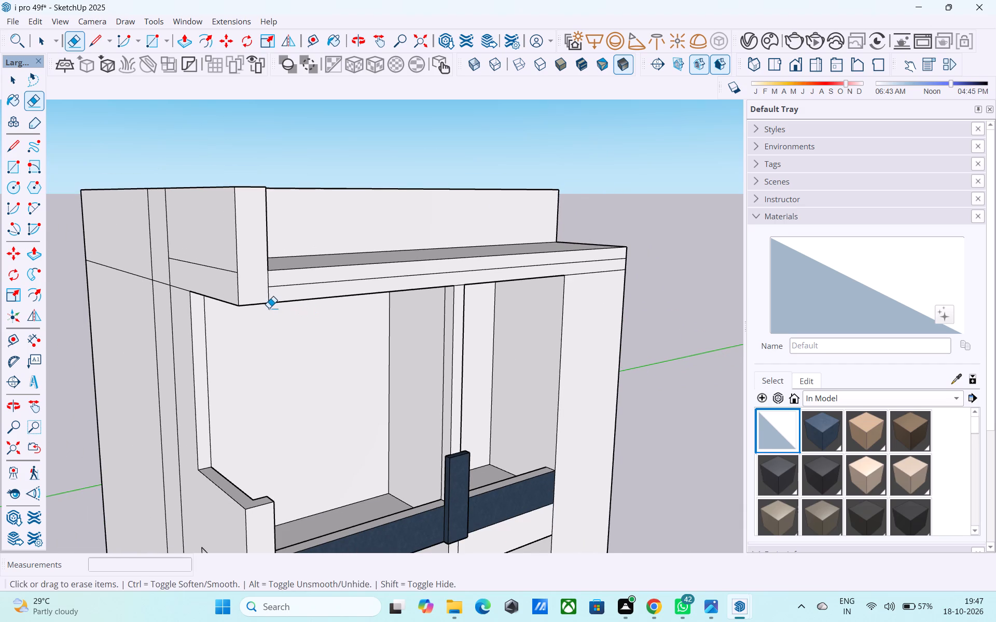
pyautogui.moveTo(269, 308); pyautogui.dragTo(252, 309, button='middle')
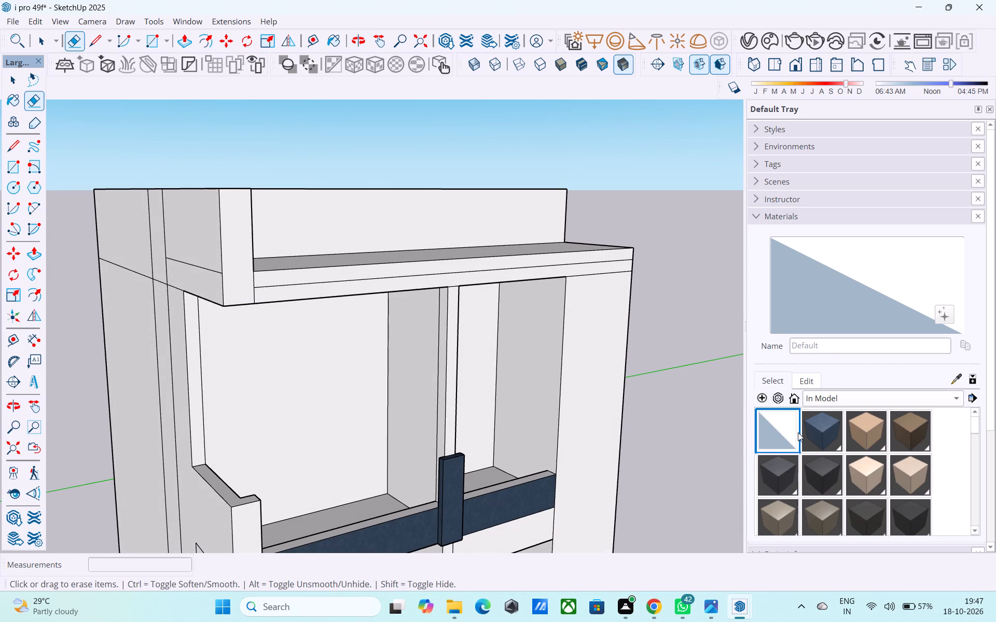
# Paint the slab's lower front strip and the side-facade band at the corner with the Carpet_04_1K material.
pyautogui.click(815, 436)
pyautogui.scroll(3, 277, 286)
pyautogui.click(271, 301)
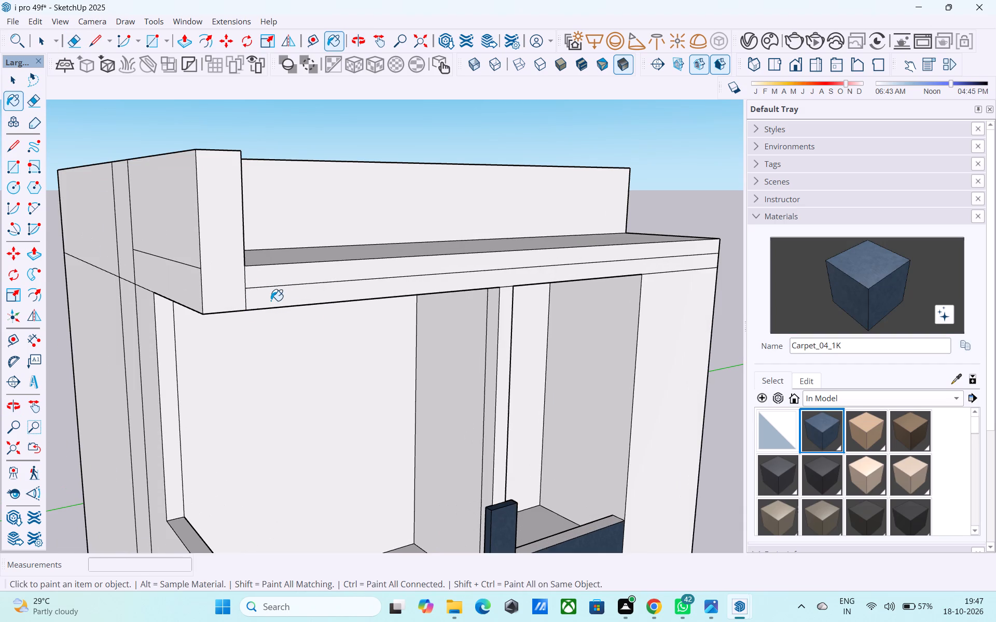
pyautogui.click(162, 280)
# Paint the upper and lower parts of the side facade's vertical strip with Carpet_04_1K.
pyautogui.moveTo(186, 287); pyautogui.dragTo(298, 258, button='middle')
pyautogui.scroll(-2, 298, 258)
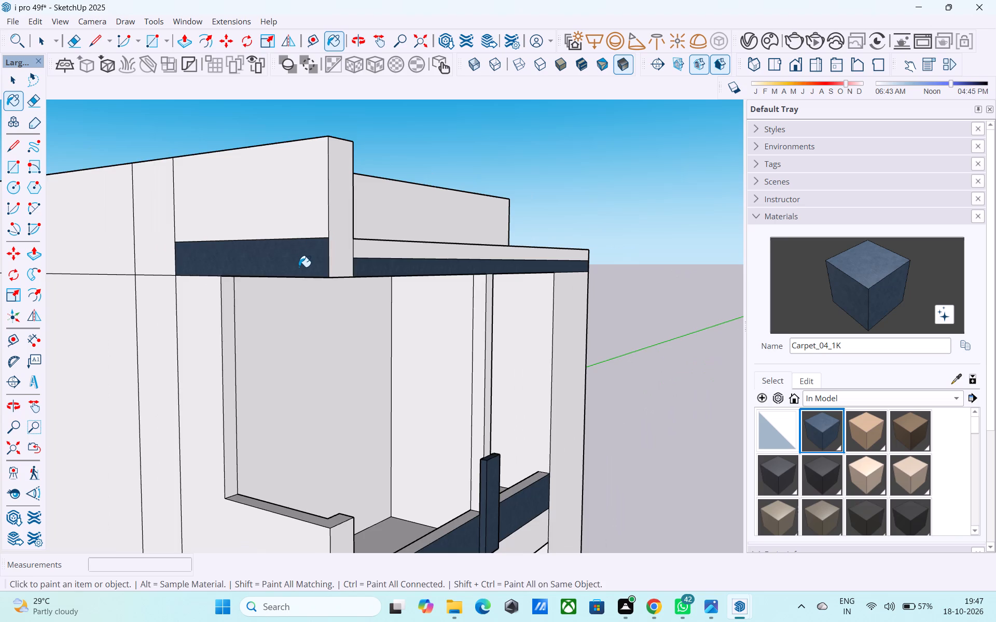
pyautogui.scroll(-3, 299, 268)
pyautogui.moveTo(256, 294); pyautogui.dragTo(376, 334, button='middle')
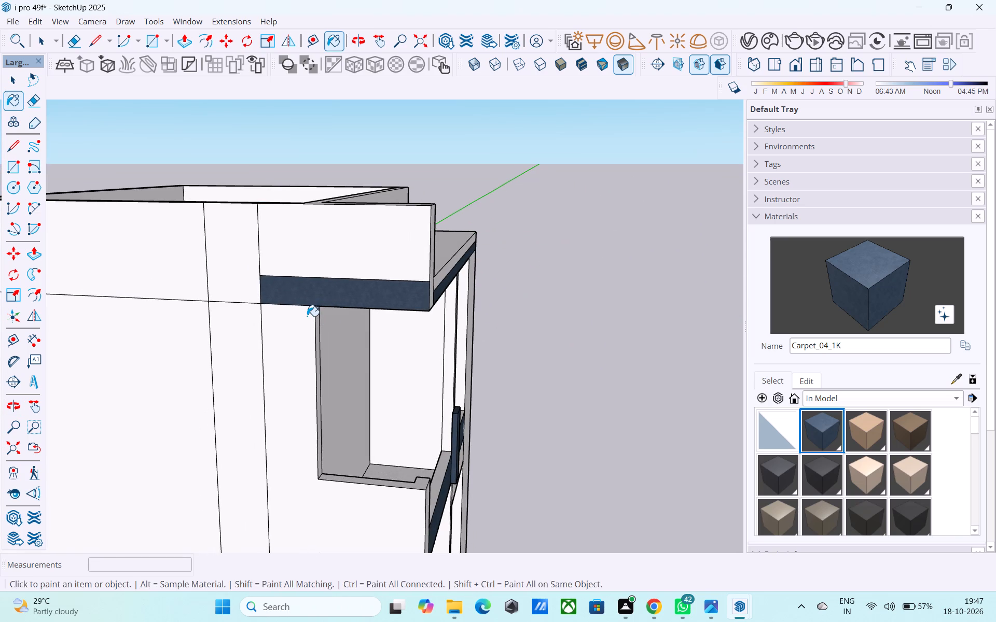
pyautogui.click(250, 273)
pyautogui.click(240, 316)
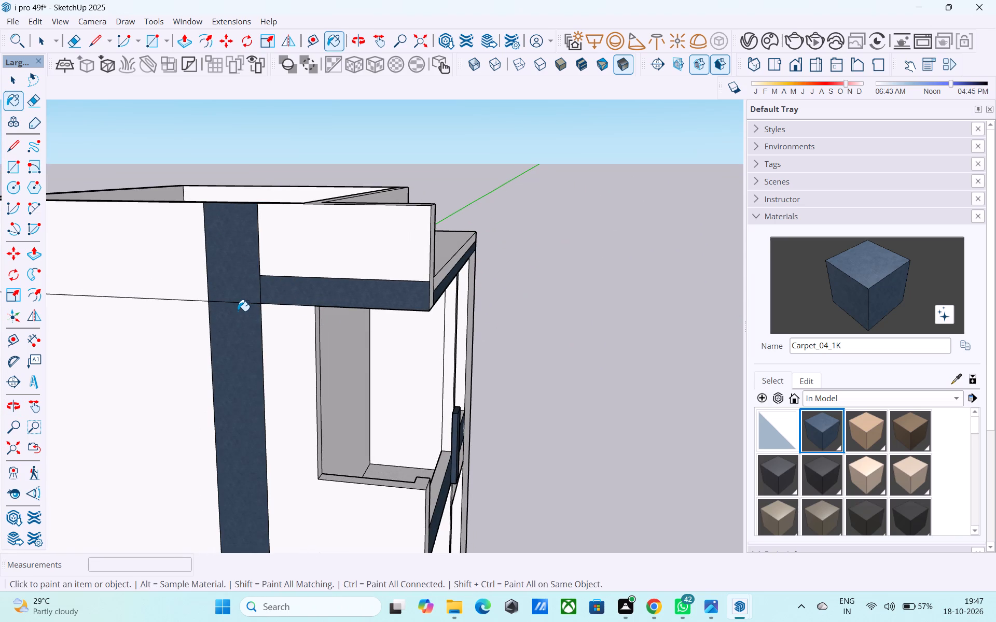
# Erase the horizontal line crossing the painted vertical strip and the edge dividing the strip from the side band.
pyautogui.press('e')
pyautogui.moveTo(237, 303); pyautogui.dragTo(238, 308)
pyautogui.scroll(-5, 239, 310)
pyautogui.scroll(7, 239, 310)
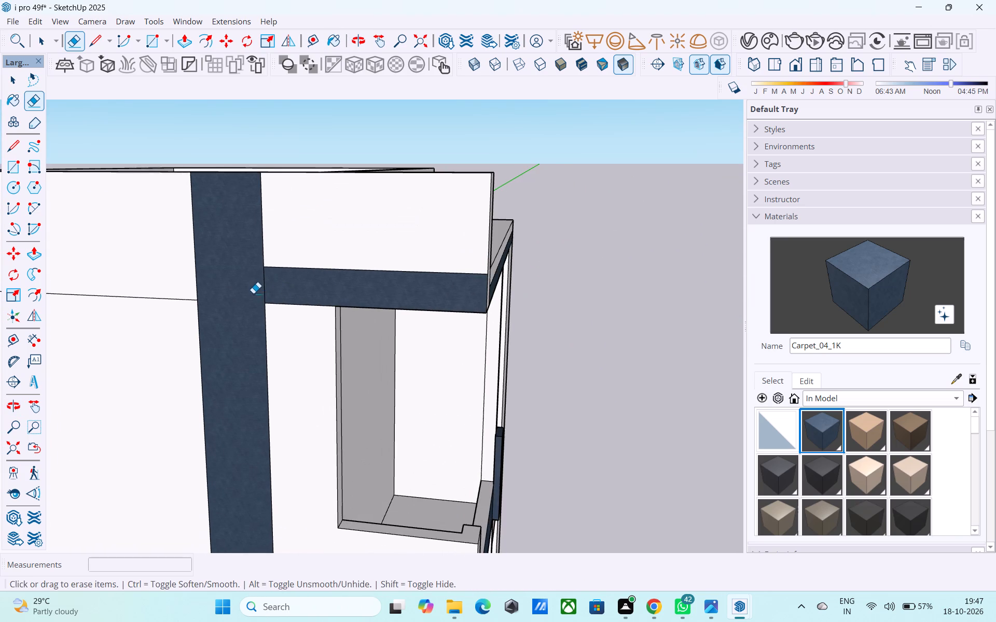
pyautogui.moveTo(264, 288); pyautogui.dragTo(256, 284)
# Examine the painted strip, side band and projecting parapet from the front, above and the side.
pyautogui.scroll(-4, 255, 295)
pyautogui.moveTo(255, 295); pyautogui.dragTo(247, 277, button='middle')
pyautogui.scroll(-4, 250, 280)
pyautogui.moveTo(245, 305); pyautogui.dragTo(236, 362, button='middle')
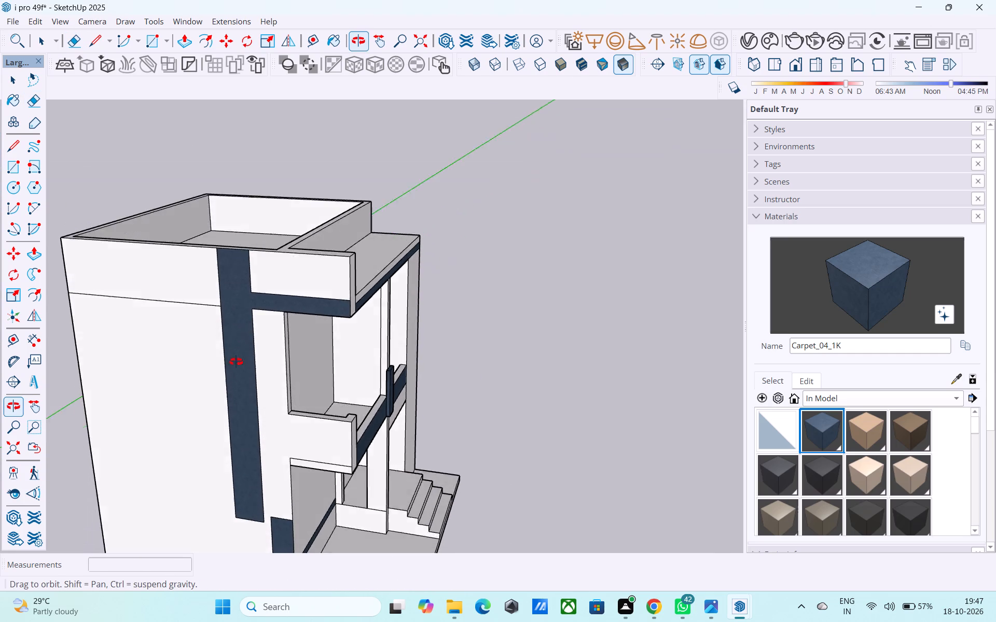
pyautogui.moveTo(236, 362); pyautogui.dragTo(88, 380, button='middle')
pyautogui.scroll(3, 192, 298)
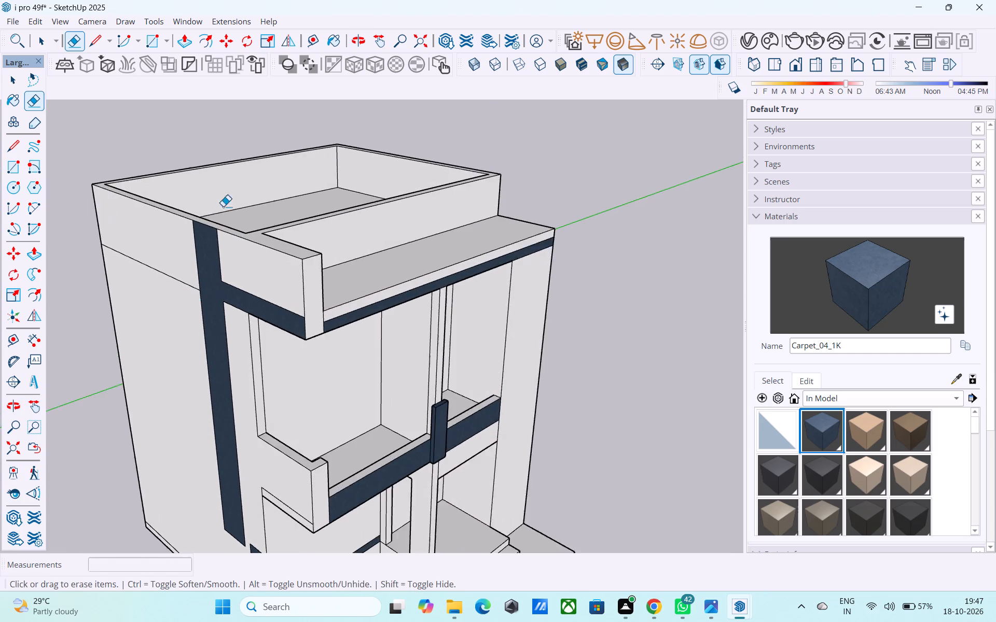
pyautogui.scroll(1, 223, 206)
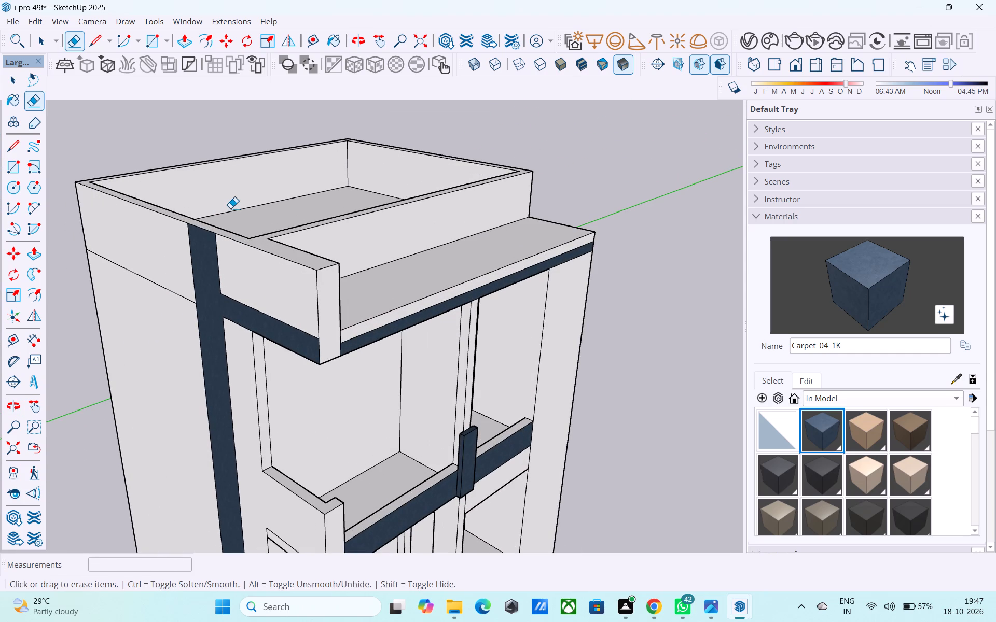
pyautogui.moveTo(230, 209); pyautogui.dragTo(215, 268, button='middle')
pyautogui.scroll(-1, 215, 268)
pyautogui.moveTo(215, 268); pyautogui.dragTo(237, 259, button='middle')
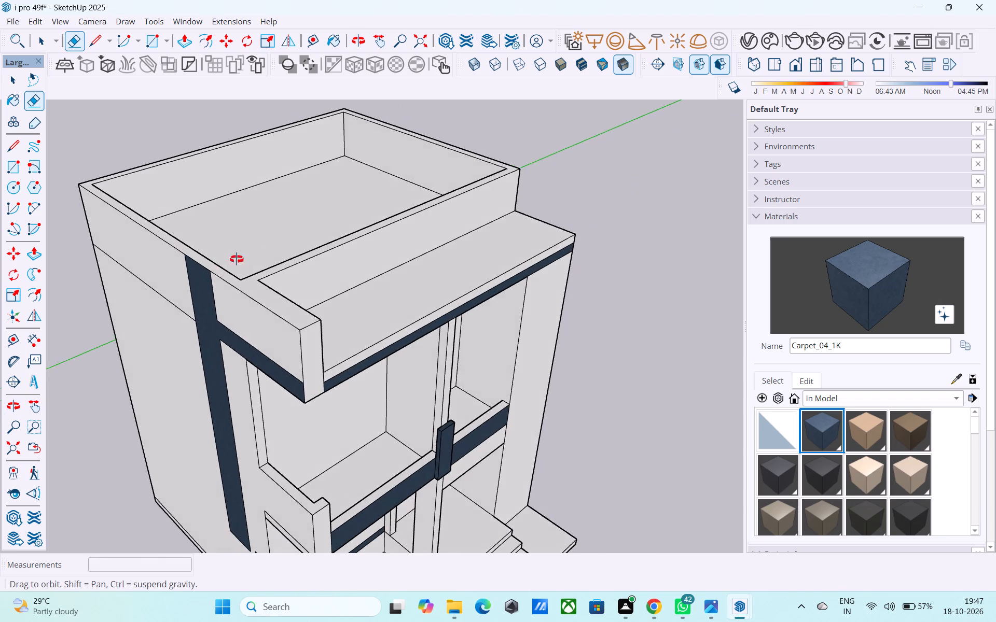
pyautogui.moveTo(237, 259); pyautogui.dragTo(556, 243, button='middle')
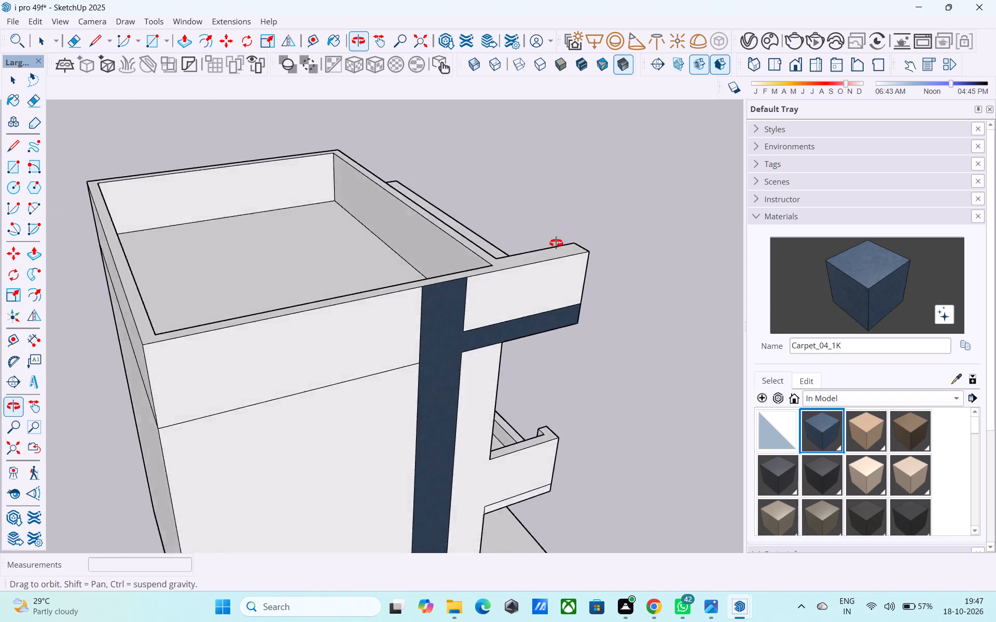
# Examine the house's front facade and roof slab from above, the corner and straight on.
pyautogui.moveTo(556, 243); pyautogui.dragTo(314, 245, button='middle')
pyautogui.moveTo(457, 273); pyautogui.dragTo(264, 230, button='middle')
pyautogui.scroll(-8, 273, 222)
pyautogui.moveTo(326, 298); pyautogui.dragTo(295, 278, button='middle')
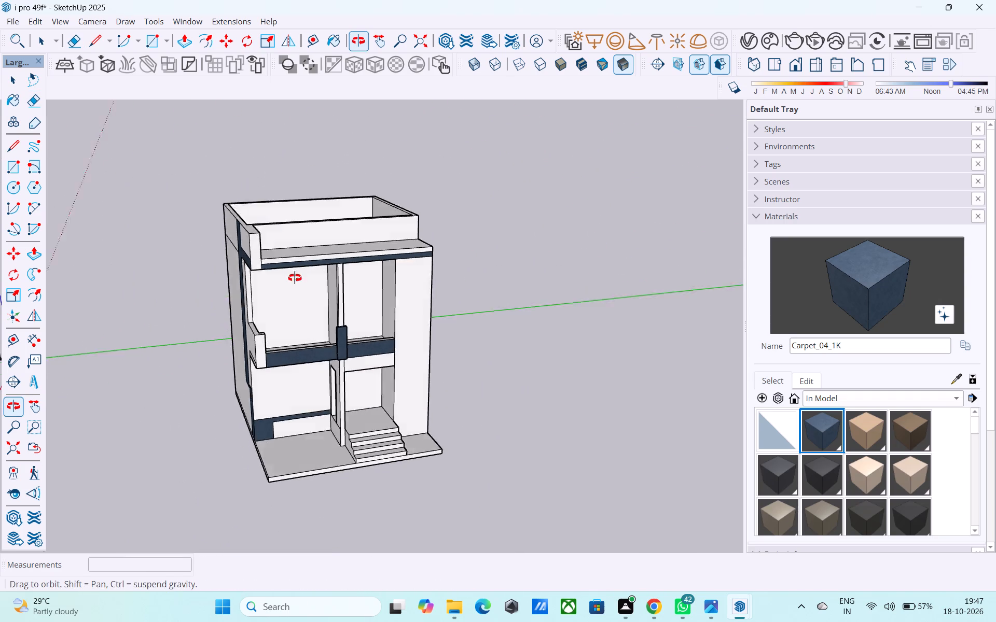
pyautogui.moveTo(295, 278); pyautogui.dragTo(240, 264, button='middle')
pyautogui.moveTo(357, 266); pyautogui.dragTo(315, 258, button='middle')
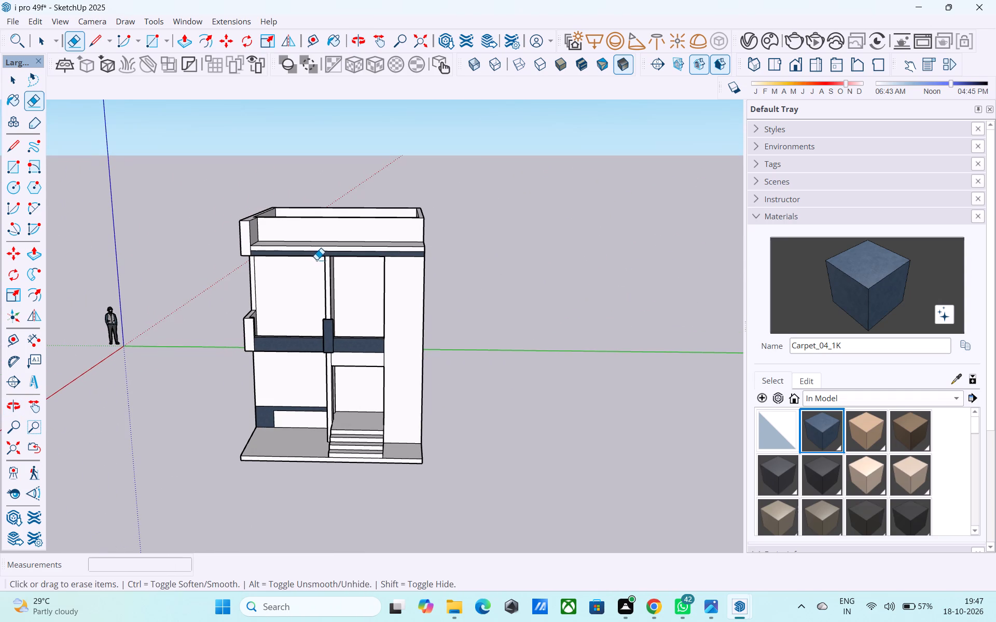
pyautogui.moveTo(320, 266); pyautogui.dragTo(327, 272, button='middle')
pyautogui.scroll(4, 438, 272)
pyautogui.moveTo(400, 304); pyautogui.dragTo(400, 257, button='middle')
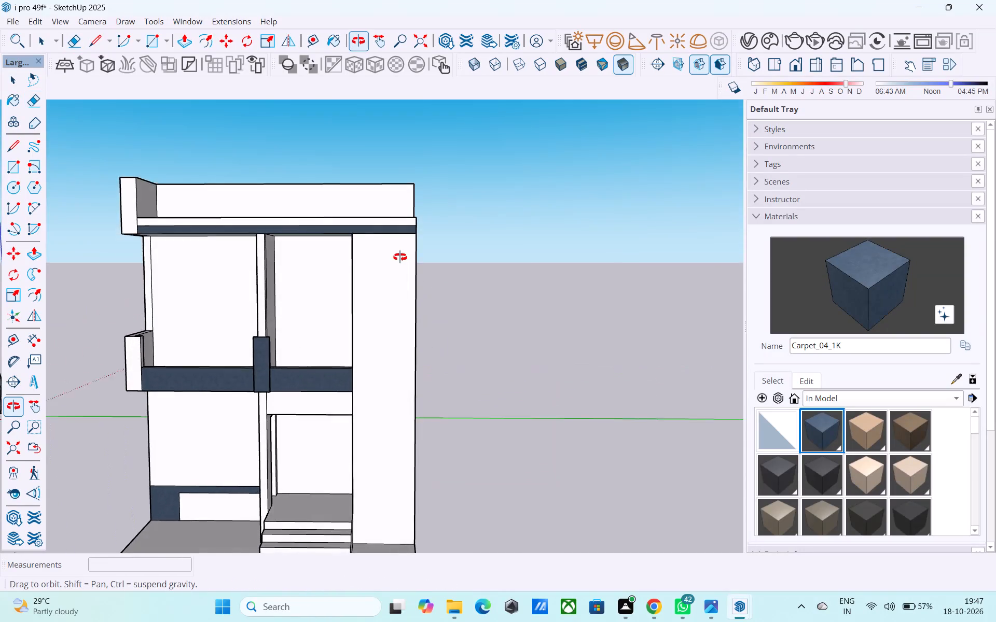
pyautogui.moveTo(400, 257); pyautogui.dragTo(378, 273, button='middle')
pyautogui.moveTo(378, 273); pyautogui.dragTo(408, 276, button='middle')
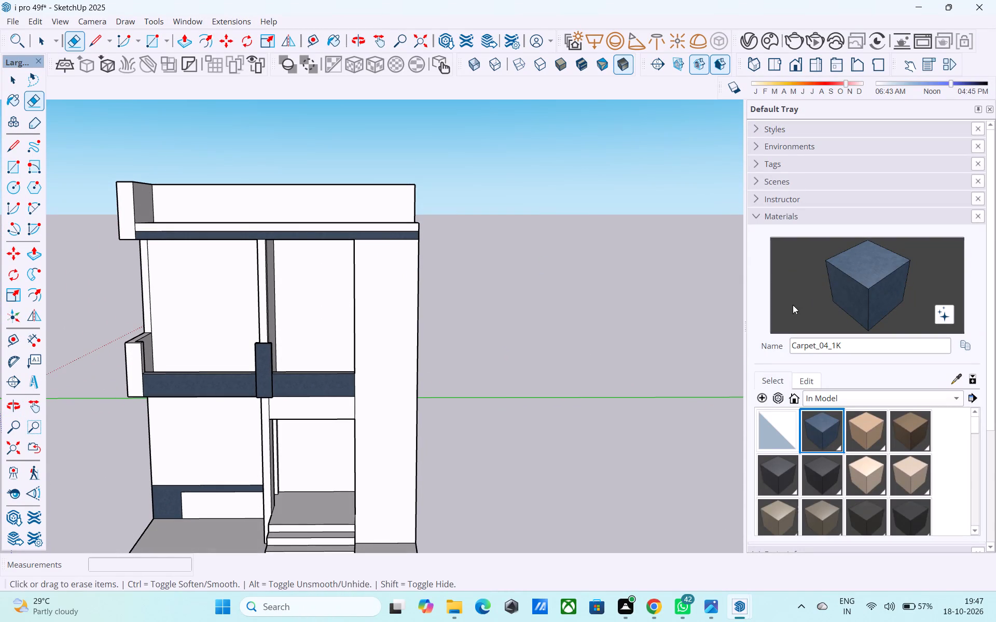
# Draw a 4' horizontal line across the tower's front face, from the balcony band's lower corner to the tower's outer edge.
pyautogui.moveTo(491, 382); pyautogui.dragTo(521, 383, button='middle')
pyautogui.press('l')
pyautogui.scroll(7, 398, 412)
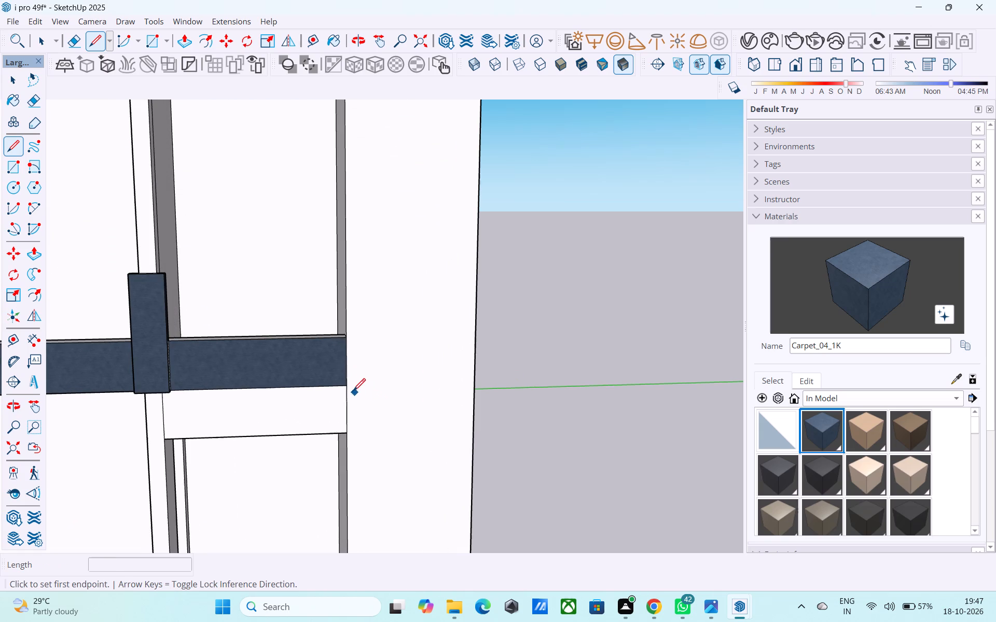
pyautogui.click(349, 388)
pyautogui.click(472, 388)
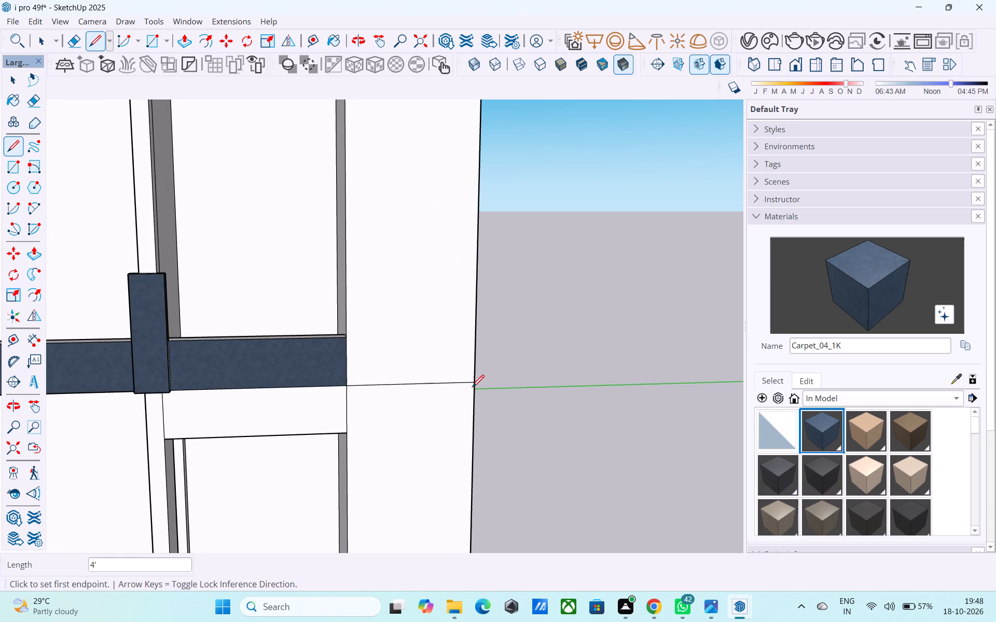
# Paint the tower's front face above the new line with Carpet_04_1K.
pyautogui.click(901, 287)
pyautogui.click(467, 288)
pyautogui.scroll(-2, 467, 312)
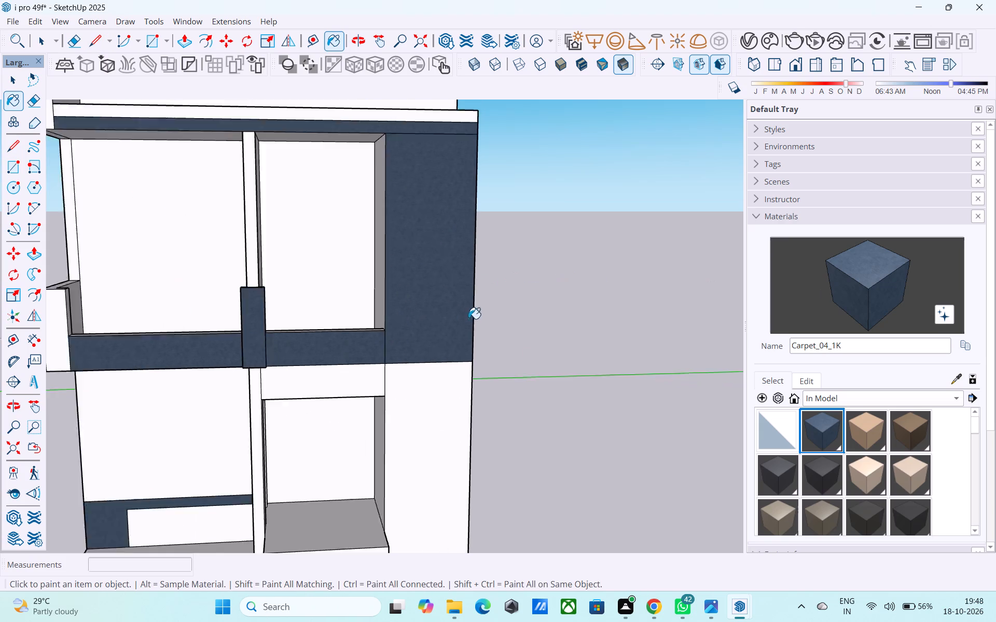
# Examine the painted tower face, roof slab, parapet and side strip from the front, above and the side.
pyautogui.scroll(-8, 468, 319)
pyautogui.moveTo(355, 394); pyautogui.dragTo(339, 353, button='middle')
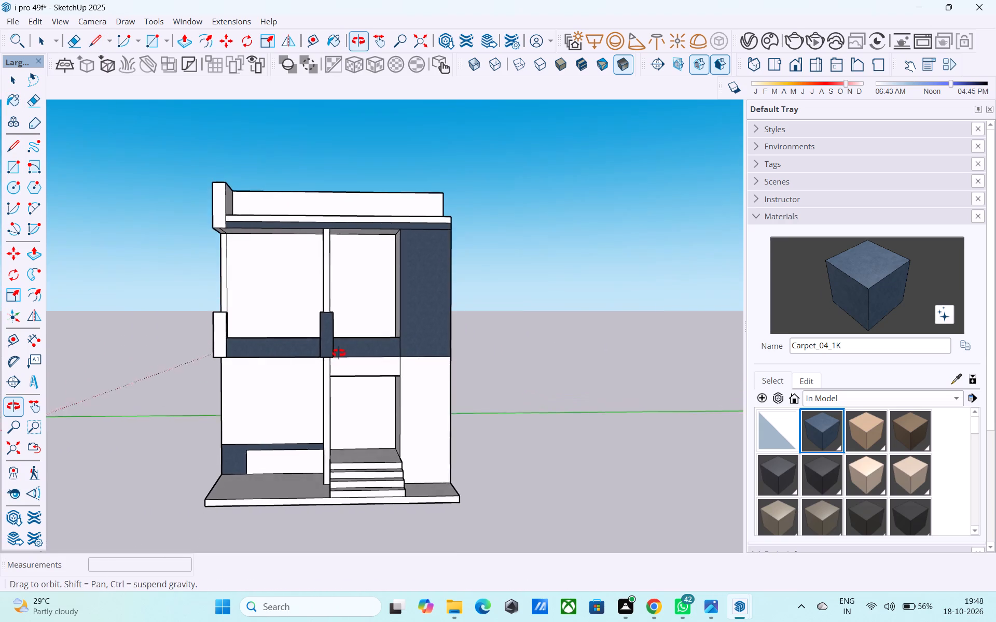
pyautogui.moveTo(339, 353); pyautogui.dragTo(381, 466, button='middle')
pyautogui.moveTo(341, 344); pyautogui.dragTo(565, 445, button='middle')
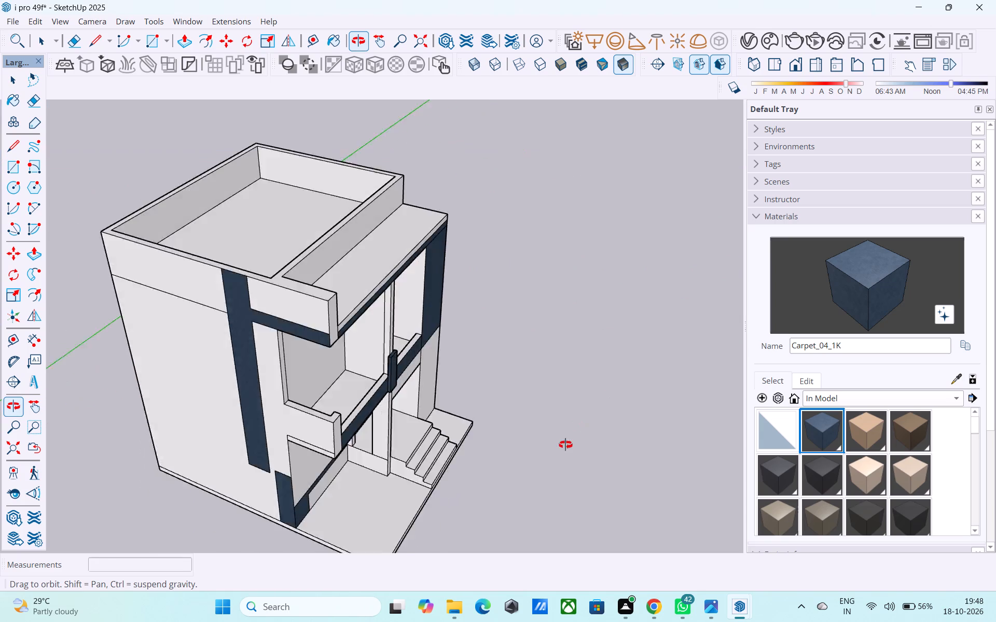
pyautogui.moveTo(565, 445); pyautogui.dragTo(159, 349, button='middle')
pyautogui.moveTo(162, 345); pyautogui.dragTo(445, 274, button='middle')
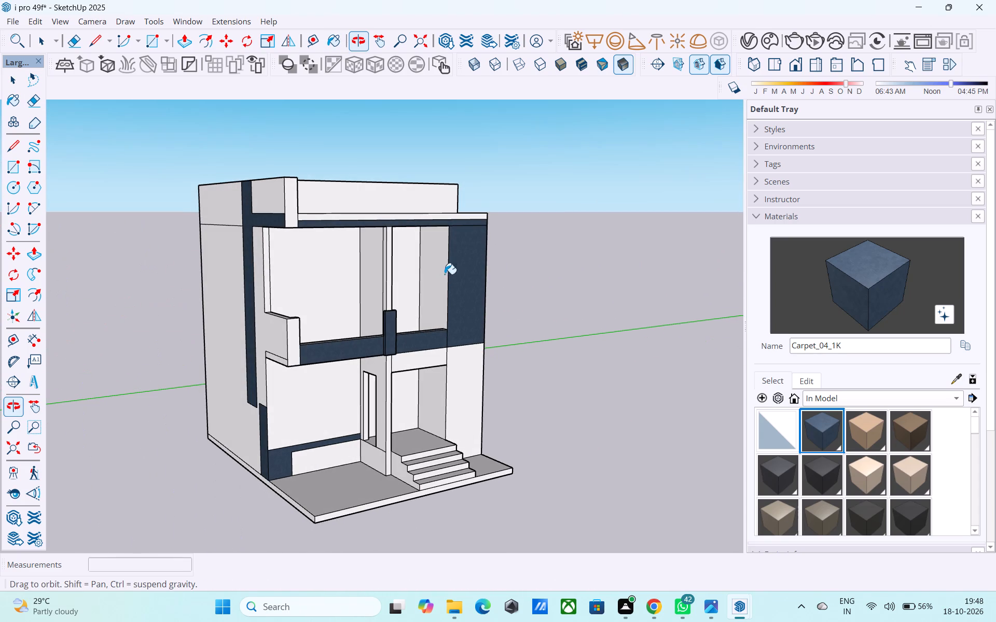
pyautogui.scroll(-4, 327, 305)
pyautogui.moveTo(326, 305); pyautogui.dragTo(310, 277, button='middle')
pyautogui.scroll(7, 333, 188)
pyautogui.scroll(-1, 323, 210)
pyautogui.moveTo(323, 211); pyautogui.dragTo(326, 269, button='middle')
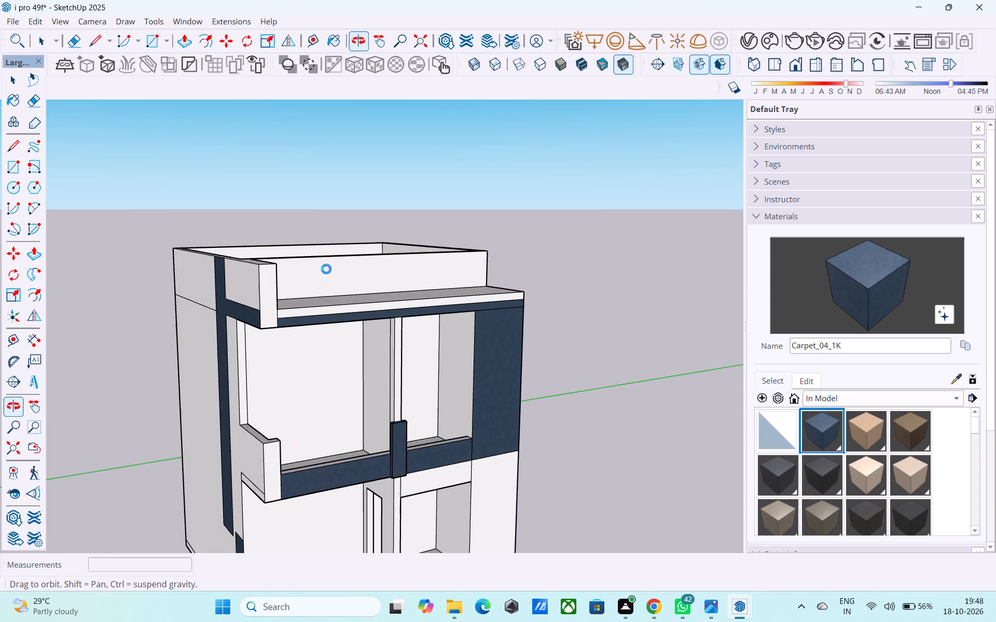
pyautogui.moveTo(326, 269); pyautogui.dragTo(326, 276, button='middle')
pyautogui.scroll(-6, 313, 217)
pyautogui.moveTo(310, 310); pyautogui.dragTo(322, 252, button='middle')
pyautogui.scroll(5, 309, 190)
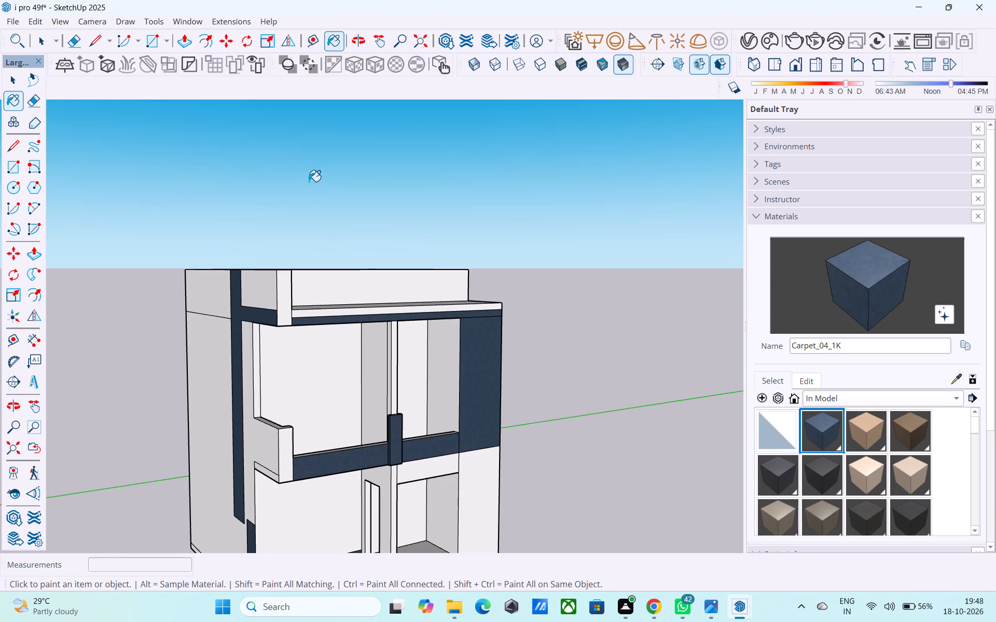
pyautogui.moveTo(309, 181); pyautogui.dragTo(312, 187, button='middle')
pyautogui.moveTo(313, 189); pyautogui.dragTo(316, 202, button='middle')
pyautogui.moveTo(316, 202); pyautogui.dragTo(385, 201, button='middle')
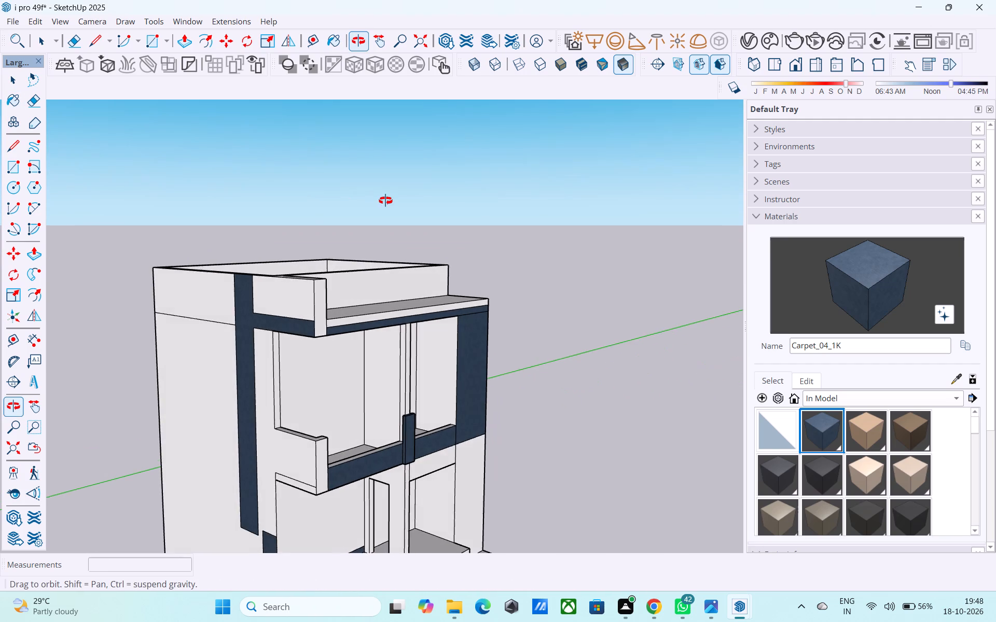
pyautogui.moveTo(385, 201); pyautogui.dragTo(408, 214, button='middle')
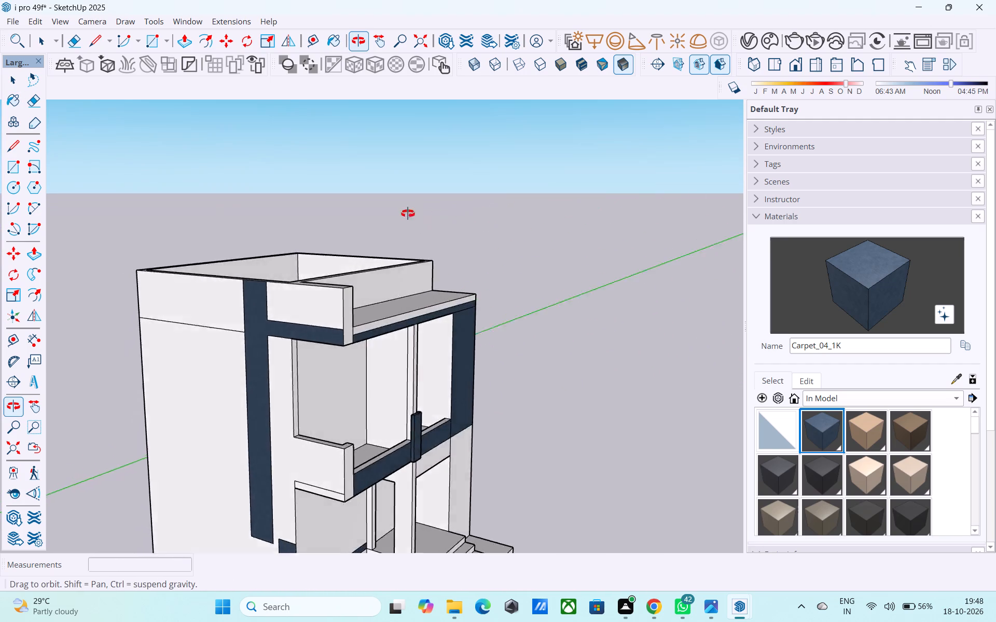
pyautogui.moveTo(408, 214); pyautogui.dragTo(203, 213, button='middle')
pyautogui.scroll(1, 190, 209)
pyautogui.moveTo(190, 209); pyautogui.dragTo(232, 195, button='middle')
pyautogui.scroll(3, 192, 209)
pyautogui.moveTo(186, 212); pyautogui.dragTo(187, 210, button='middle')
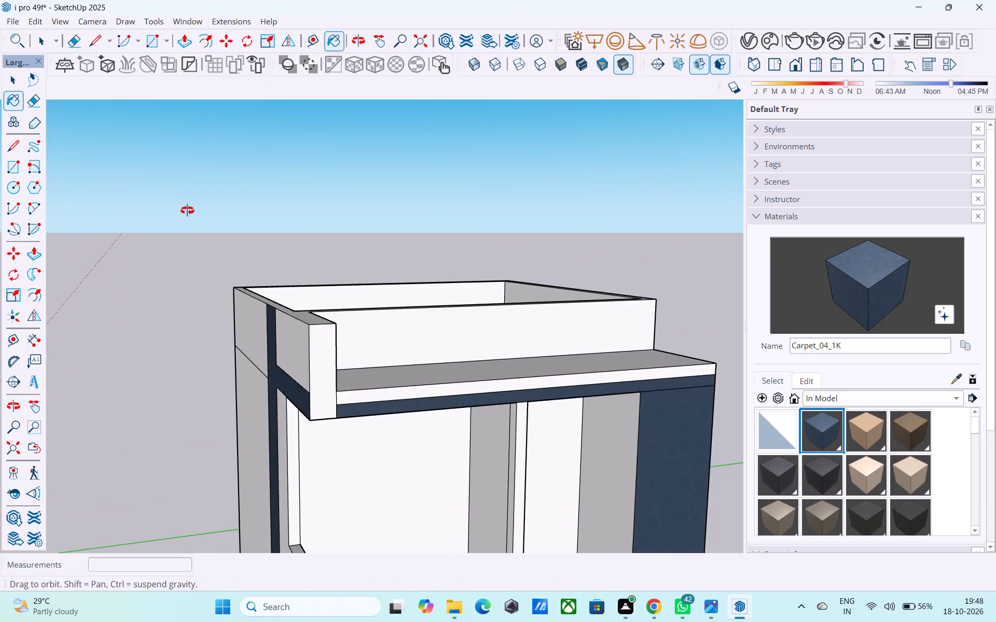
pyautogui.moveTo(187, 210); pyautogui.dragTo(273, 198, button='middle')
pyautogui.scroll(3, 165, 209)
pyautogui.moveTo(165, 209); pyautogui.dragTo(157, 220, button='middle')
pyautogui.moveTo(473, 237); pyautogui.dragTo(246, 231, button='middle')
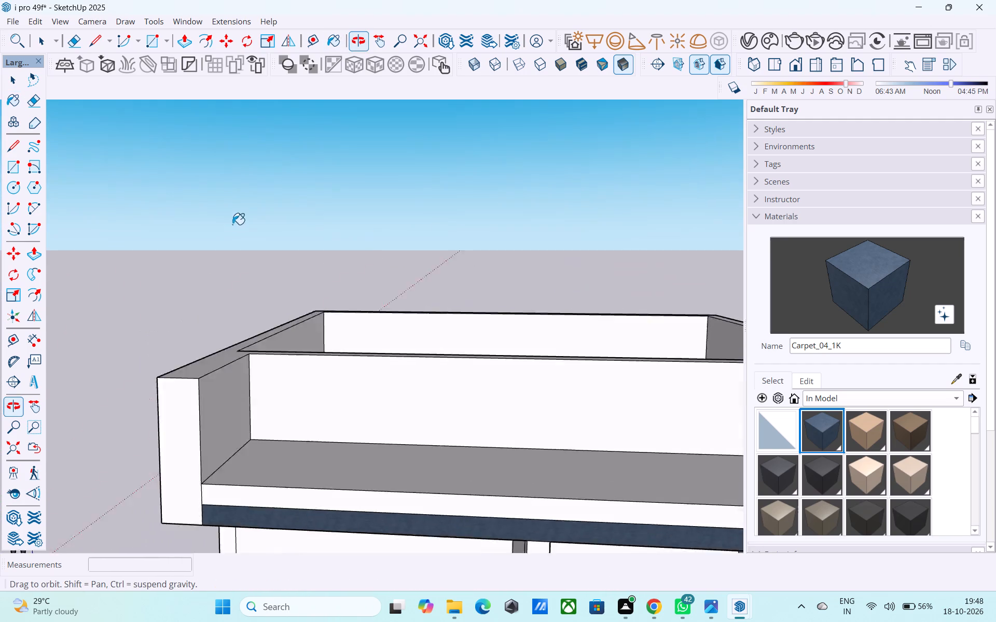
pyautogui.scroll(-5, 228, 223)
pyautogui.scroll(7, 137, 237)
pyautogui.moveTo(158, 243); pyautogui.dragTo(626, 235, button='middle')
pyautogui.scroll(3, 626, 233)
pyautogui.moveTo(562, 253); pyautogui.dragTo(524, 263, button='middle')
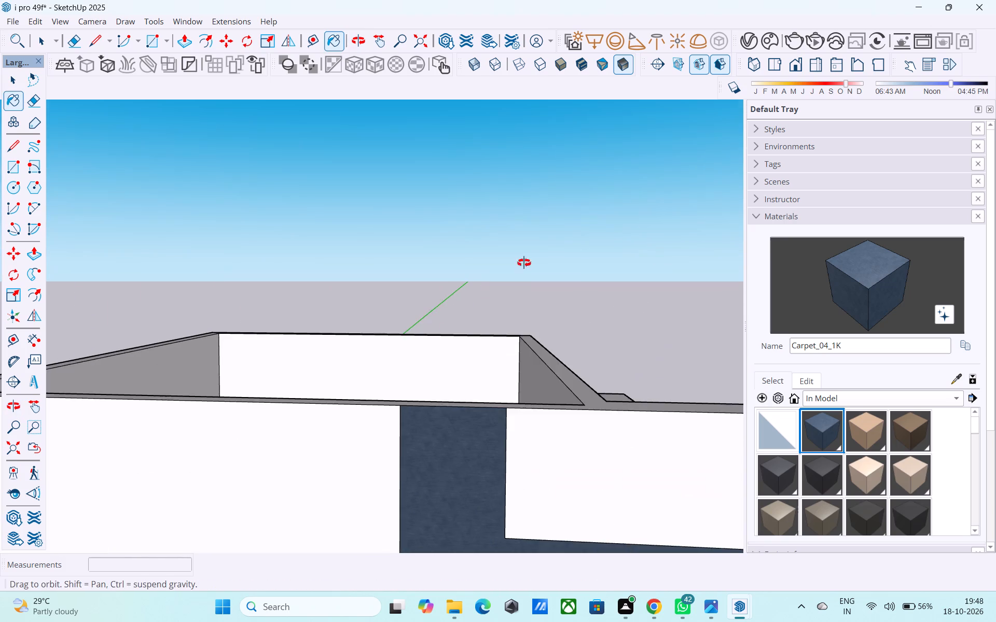
pyautogui.moveTo(524, 263); pyautogui.dragTo(355, 291, button='middle')
pyautogui.scroll(-10, 343, 283)
pyautogui.moveTo(380, 302); pyautogui.dragTo(291, 310, button='middle')
pyautogui.scroll(5, 288, 309)
pyautogui.scroll(-3, 284, 305)
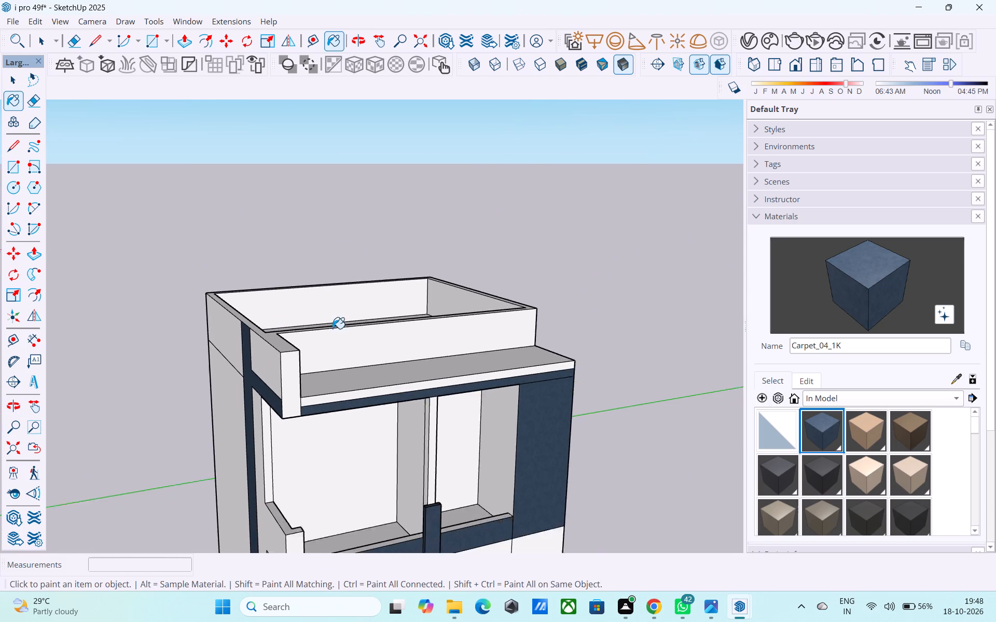
pyautogui.moveTo(523, 390); pyautogui.dragTo(401, 359, button='middle')
pyautogui.scroll(-2, 372, 342)
pyautogui.moveTo(372, 342); pyautogui.dragTo(388, 399, button='middle')
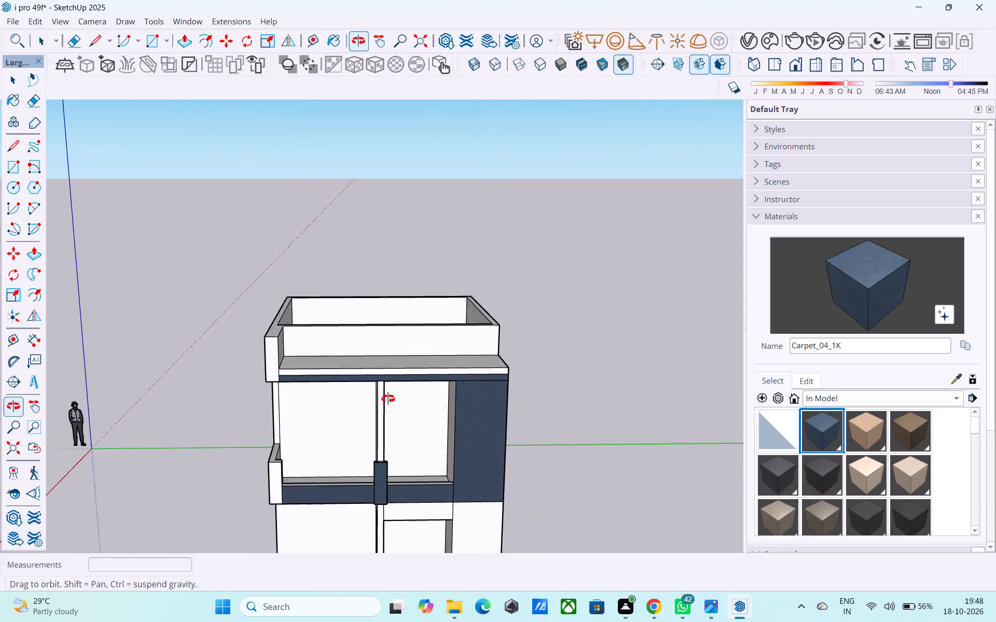
pyautogui.moveTo(388, 399); pyautogui.dragTo(478, 361, button='middle')
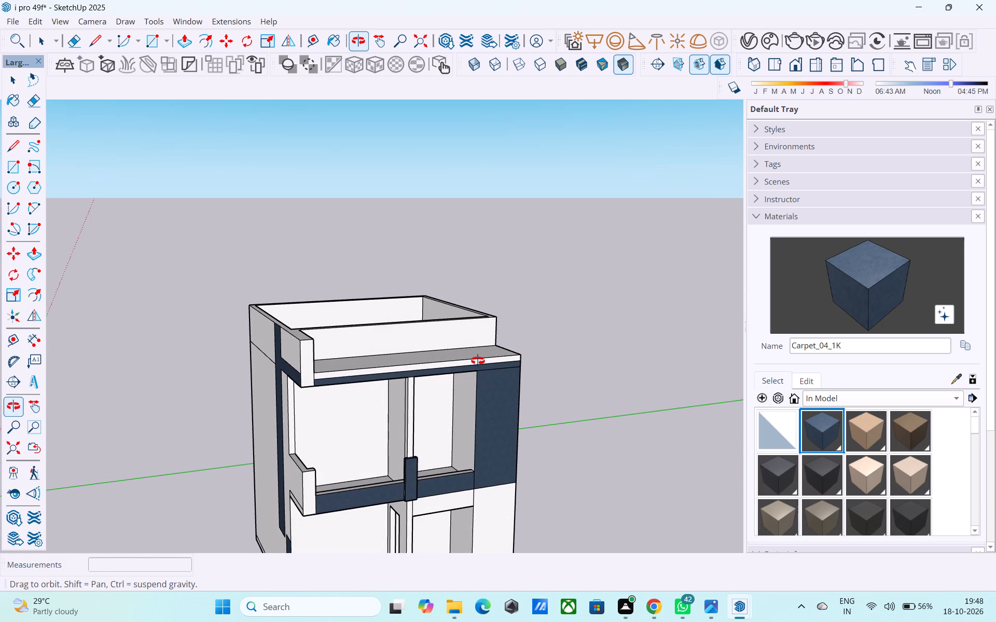
# Erase the line dividing the slab's dark-blue front strip from the painted tower face.
pyautogui.moveTo(478, 361); pyautogui.dragTo(477, 360, button='middle')
pyautogui.moveTo(477, 360); pyautogui.dragTo(432, 358, button='middle')
pyautogui.scroll(4, 443, 378)
pyautogui.scroll(4, 484, 370)
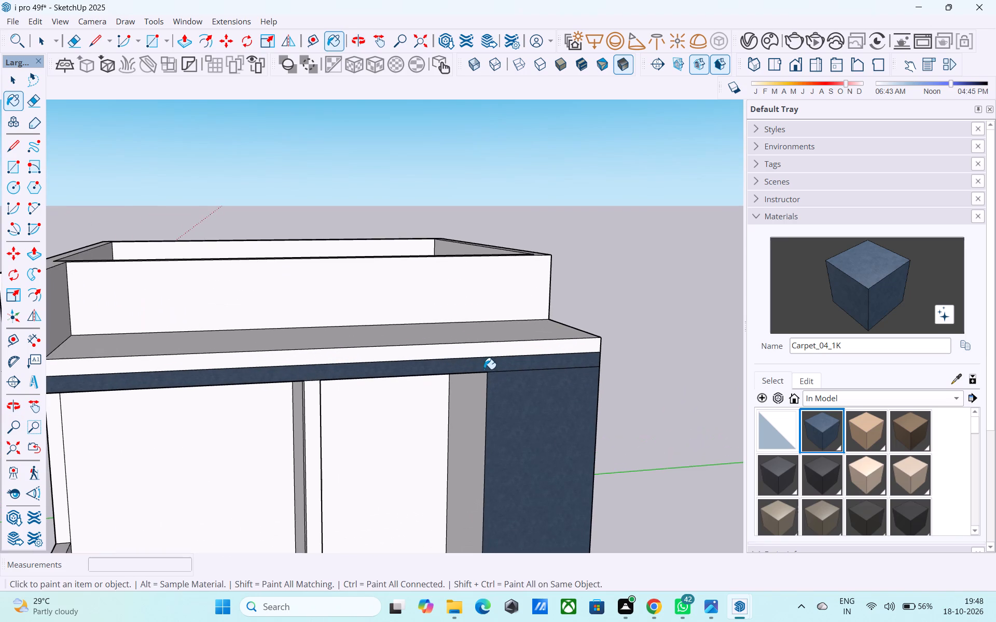
pyautogui.scroll(1, 500, 380)
pyautogui.press('e')
pyautogui.click(522, 369)
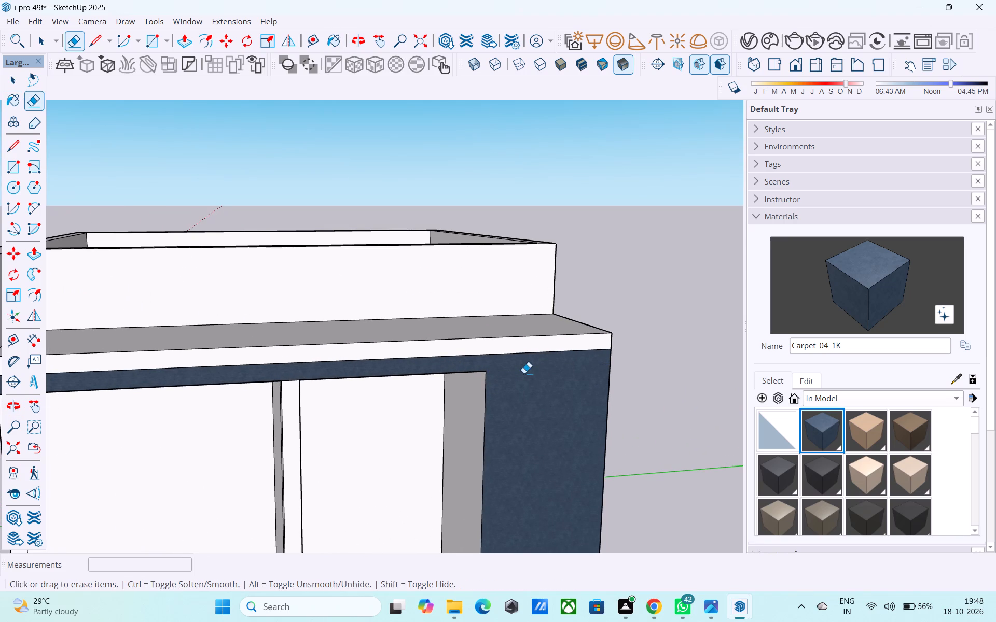
# Copy the vertical edge between the upper opening and the painted tower face 4" towards the tower's outer edge.
pyautogui.scroll(-2, 524, 373)
pyautogui.moveTo(524, 373); pyautogui.dragTo(489, 366, button='middle')
pyautogui.moveTo(473, 386); pyautogui.dragTo(464, 373, button='middle')
pyautogui.scroll(-5, 418, 337)
pyautogui.moveTo(455, 364); pyautogui.dragTo(440, 359, button='middle')
pyautogui.scroll(4, 445, 363)
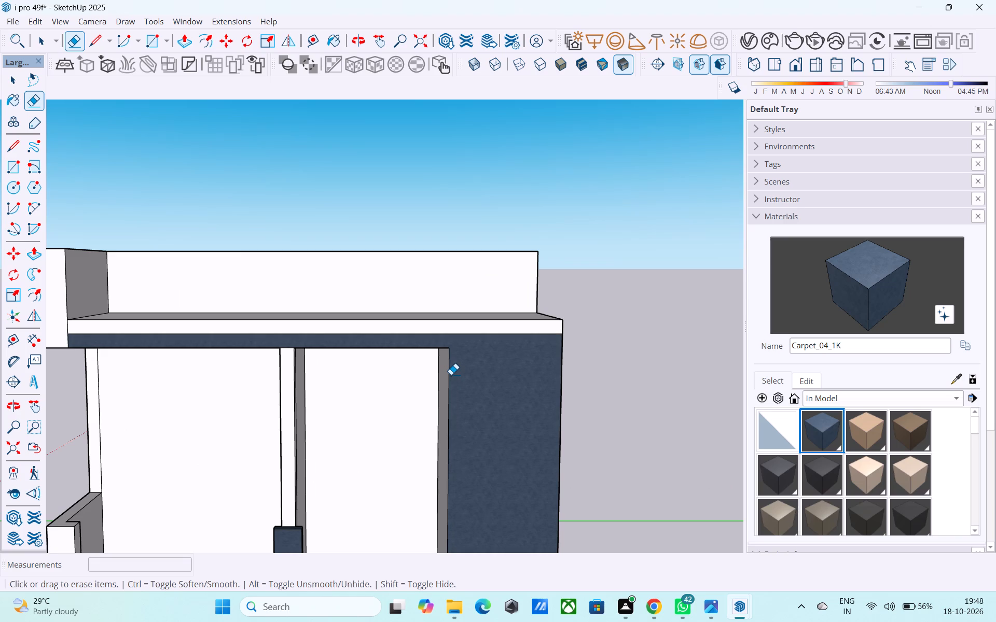
pyautogui.press('space')
pyautogui.moveTo(452, 375); pyautogui.dragTo(464, 383, button='middle')
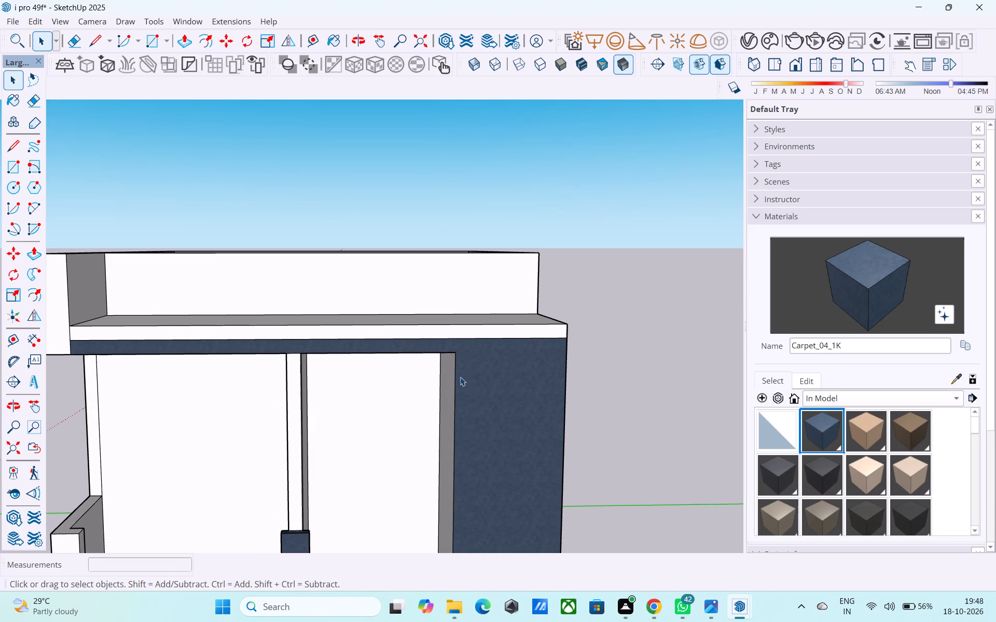
pyautogui.click(455, 368)
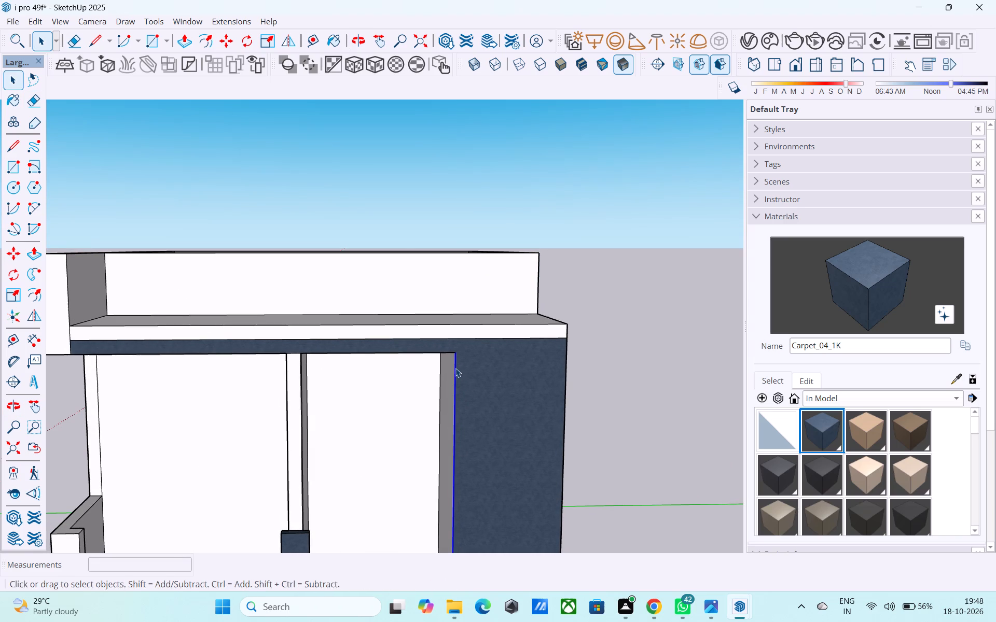
pyautogui.press('m')
pyautogui.click(452, 358)
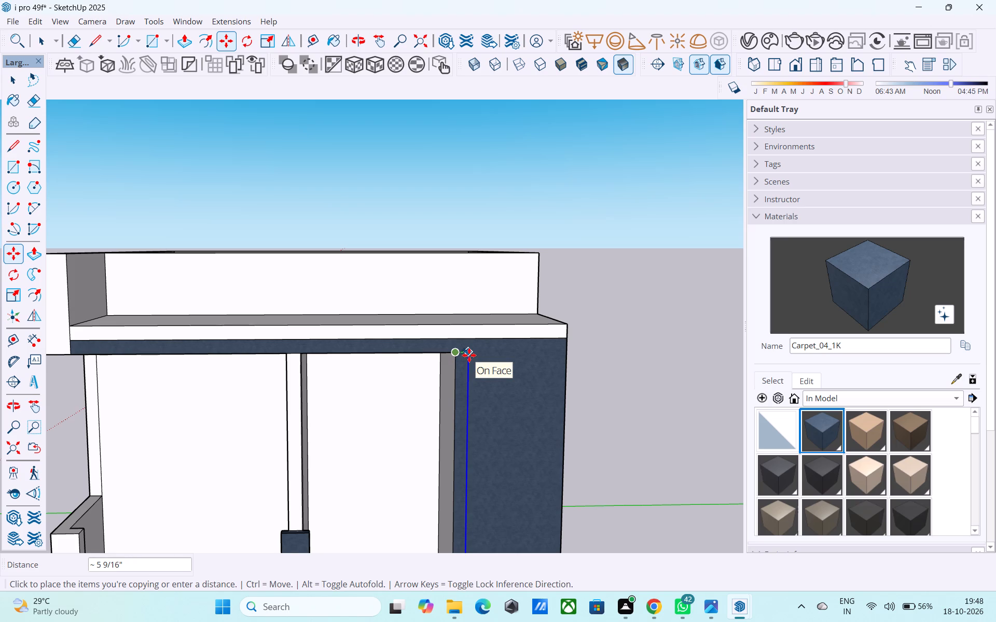
pyautogui.write('3"')
pyautogui.press('Return')
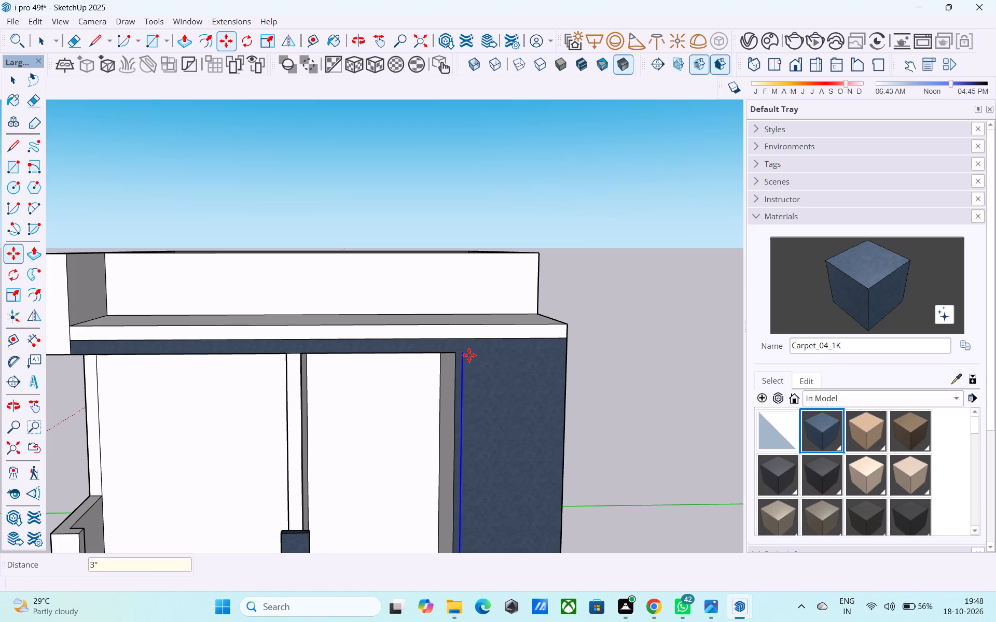
pyautogui.write('4"')
pyautogui.press('Return')
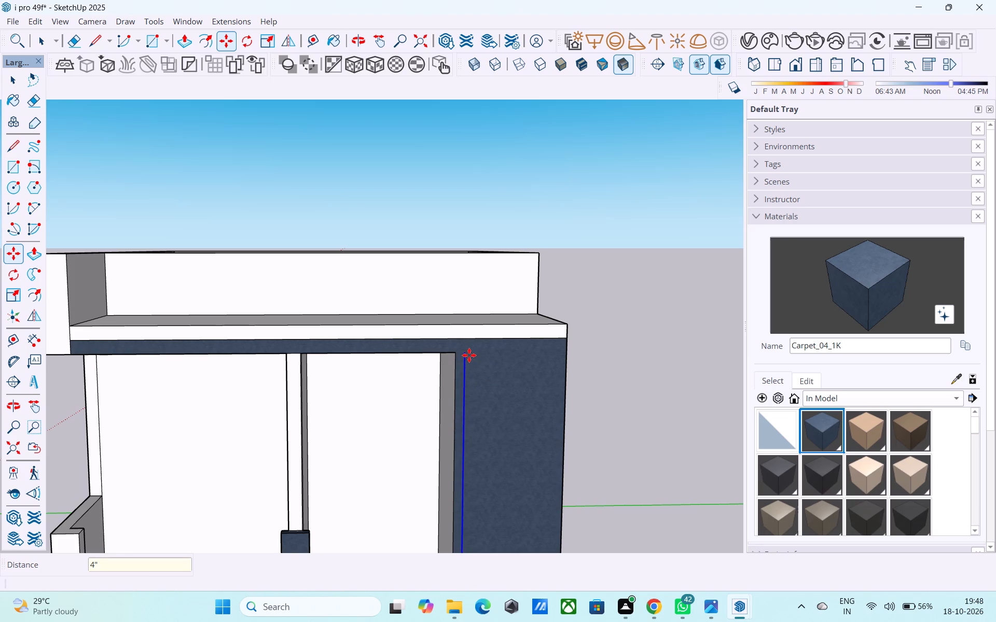
# Add three more copies of the vertical line across the painted tower face, each spaced 4" from the previous one.
pyautogui.scroll(3, 461, 364)
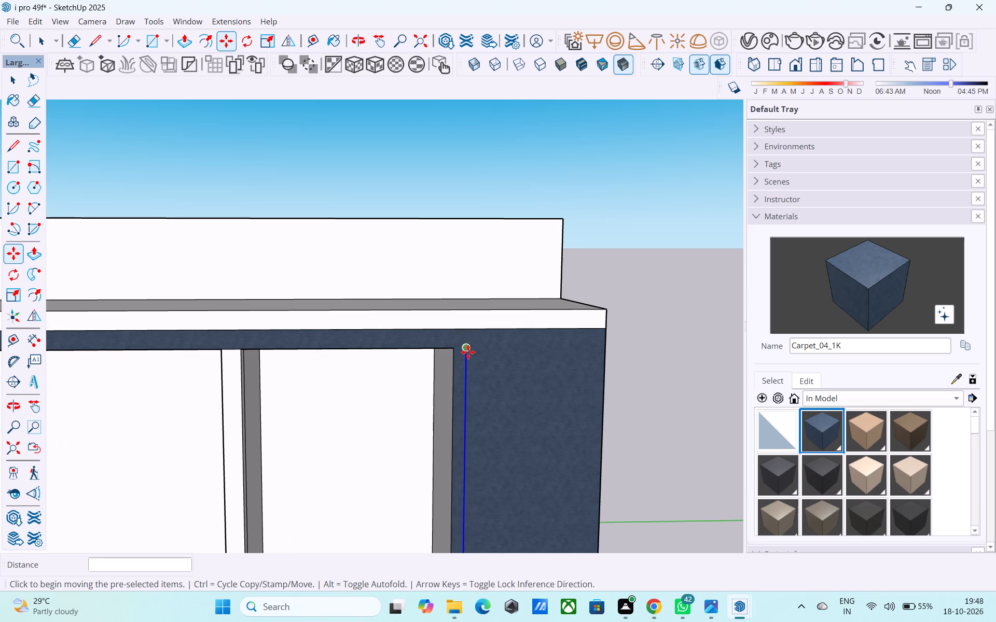
pyautogui.click(468, 352)
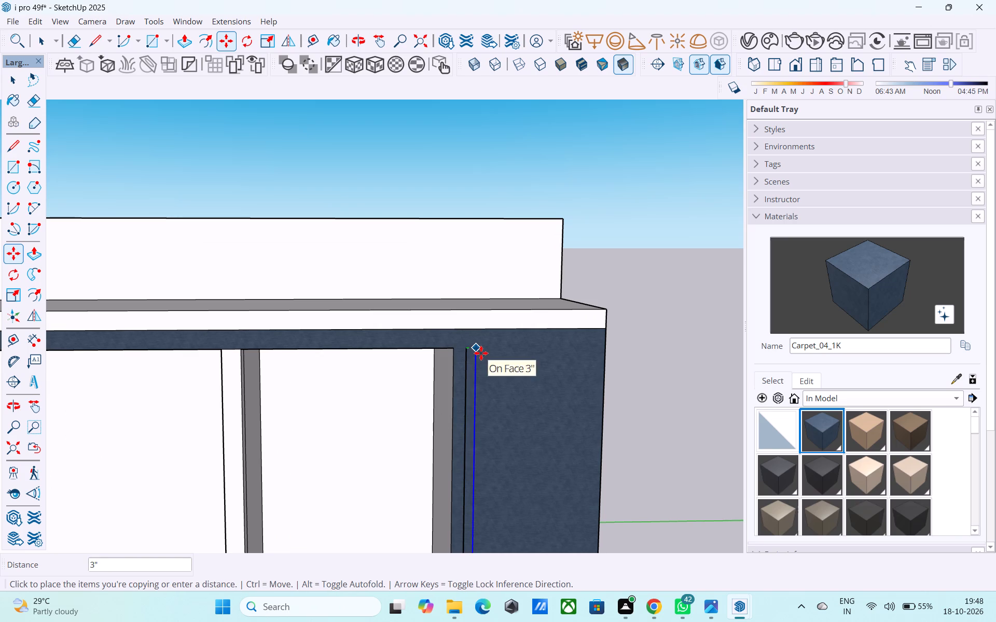
pyautogui.press('4')
pyautogui.hotkey('shift', '"')
pyautogui.press('Return')
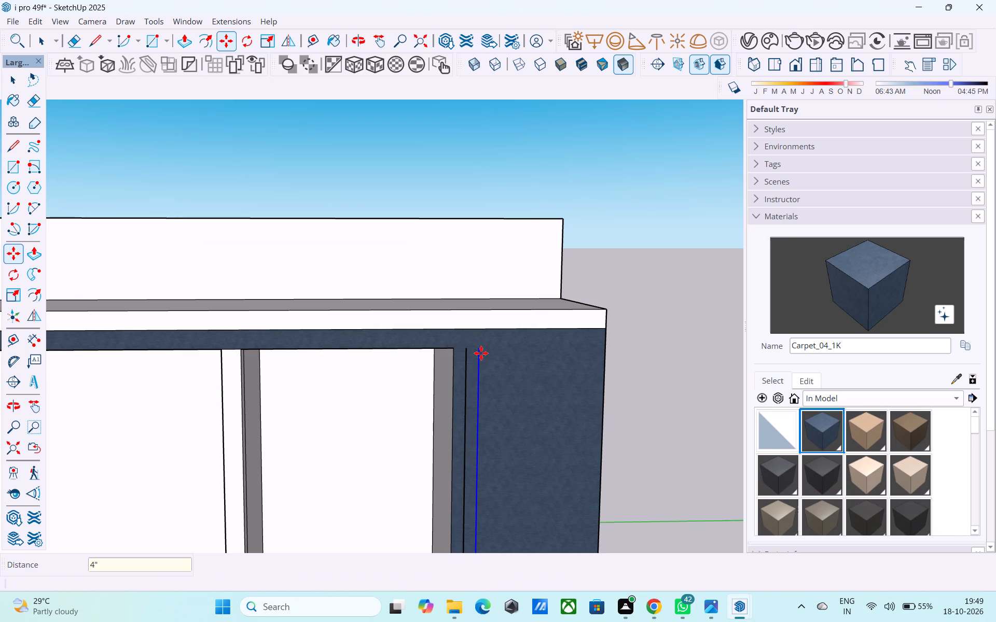
pyautogui.scroll(3, 481, 353)
pyautogui.click(477, 350)
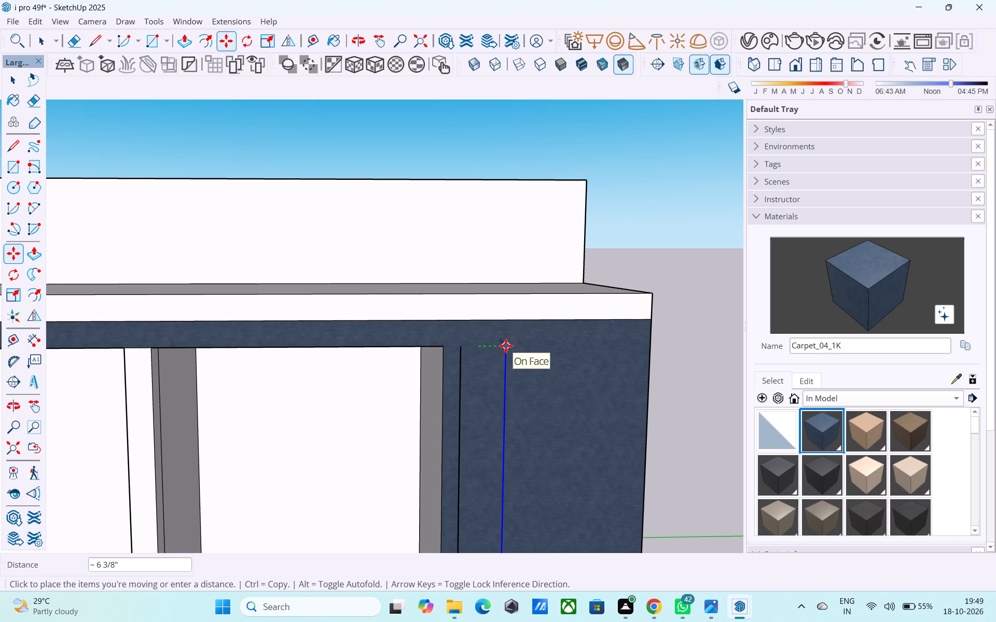
pyautogui.write('4"')
pyautogui.press('Return')
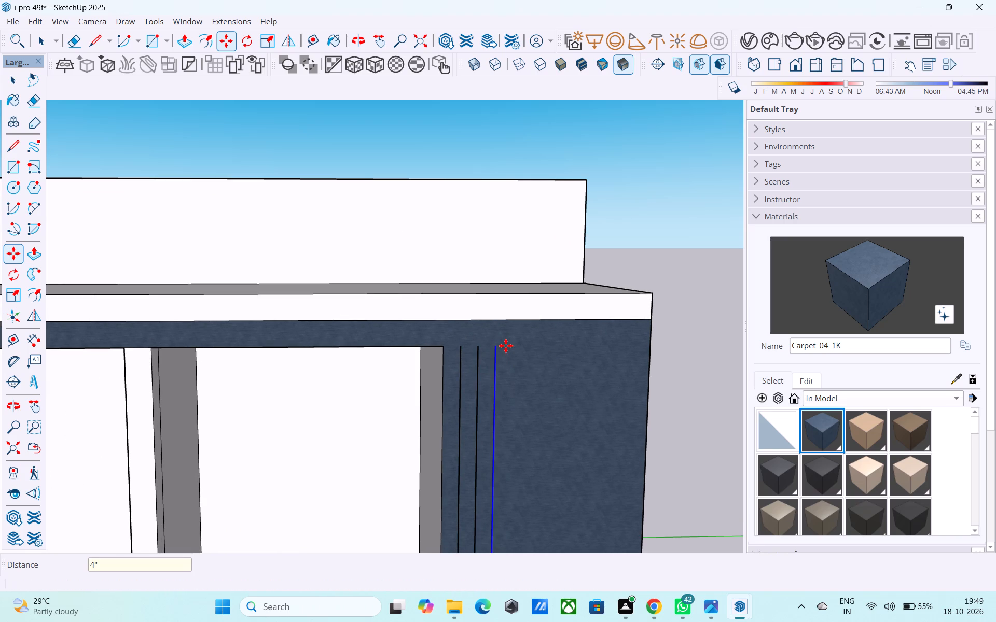
pyautogui.click(496, 346)
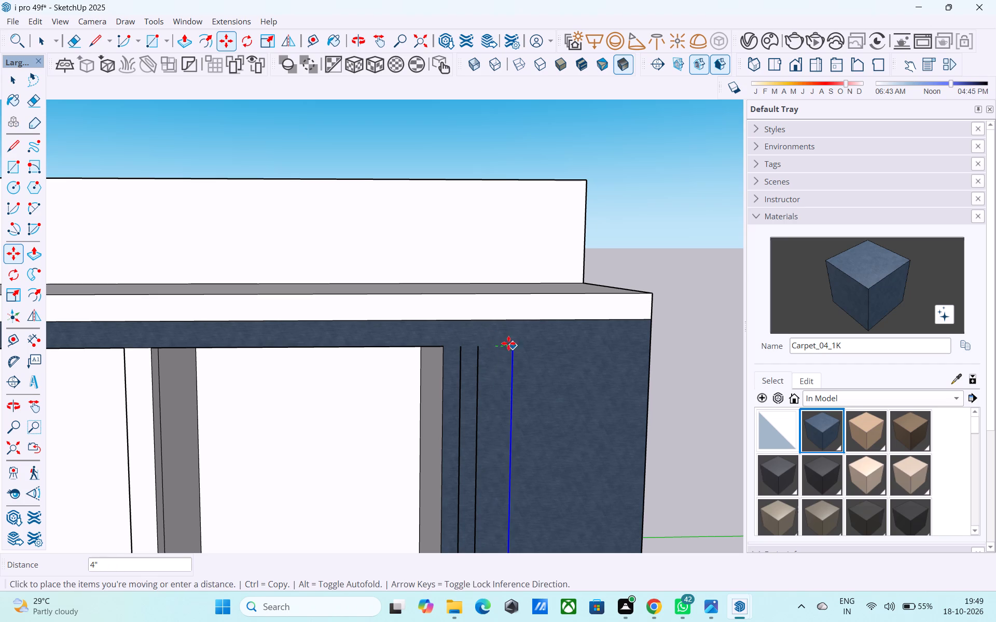
pyautogui.write('4"')
pyautogui.press('Return')
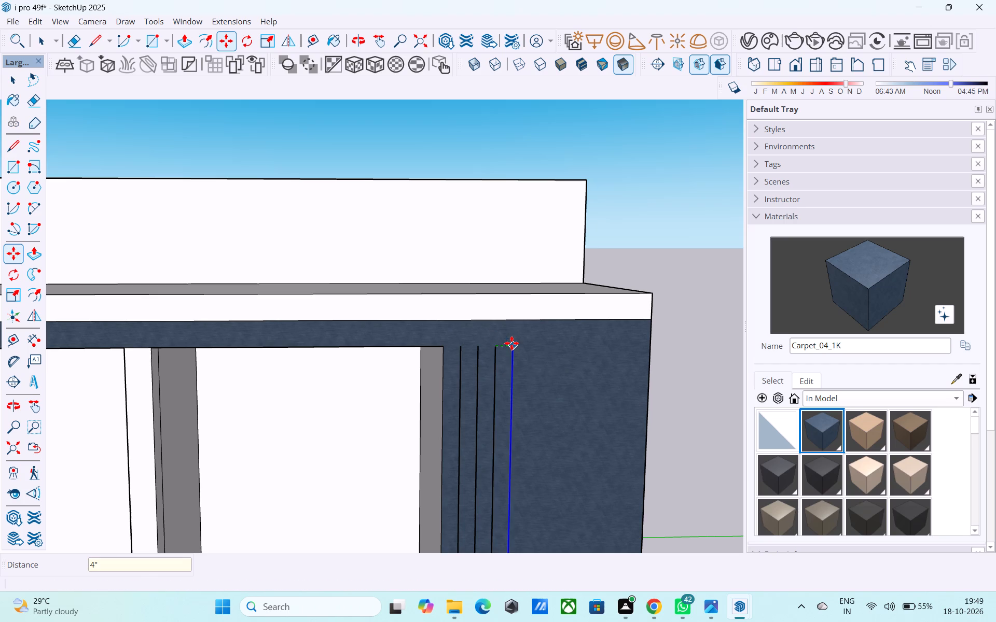
# Copy the outermost vertical line another 4" towards the tower's outer edge on the painted face.
pyautogui.click(515, 346)
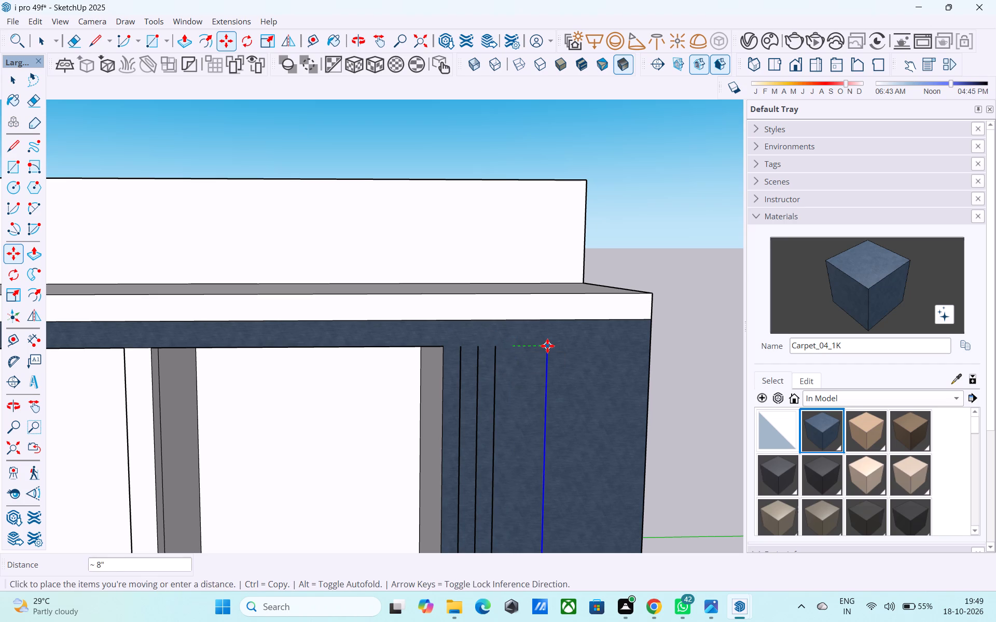
pyautogui.write('4"')
pyautogui.press('Return')
# Draw a horizontal line from the upper opening's top corner across the tops of the five copied vertical lines.
pyautogui.scroll(-1, 377, 344)
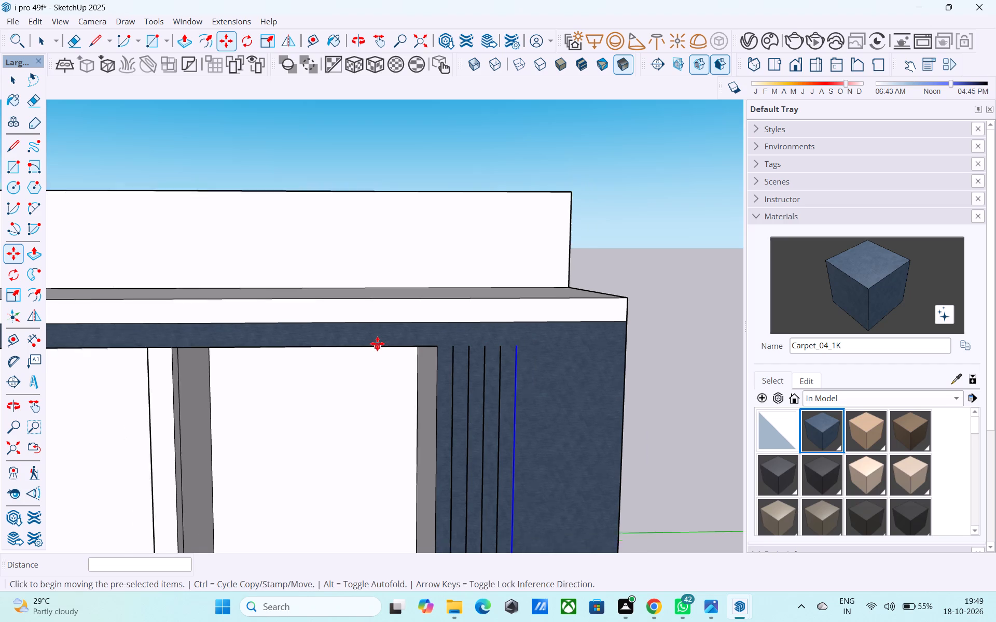
pyautogui.scroll(-1, 377, 344)
pyautogui.scroll(2, 445, 380)
pyautogui.press('space')
pyautogui.press('l')
pyautogui.scroll(1, 449, 372)
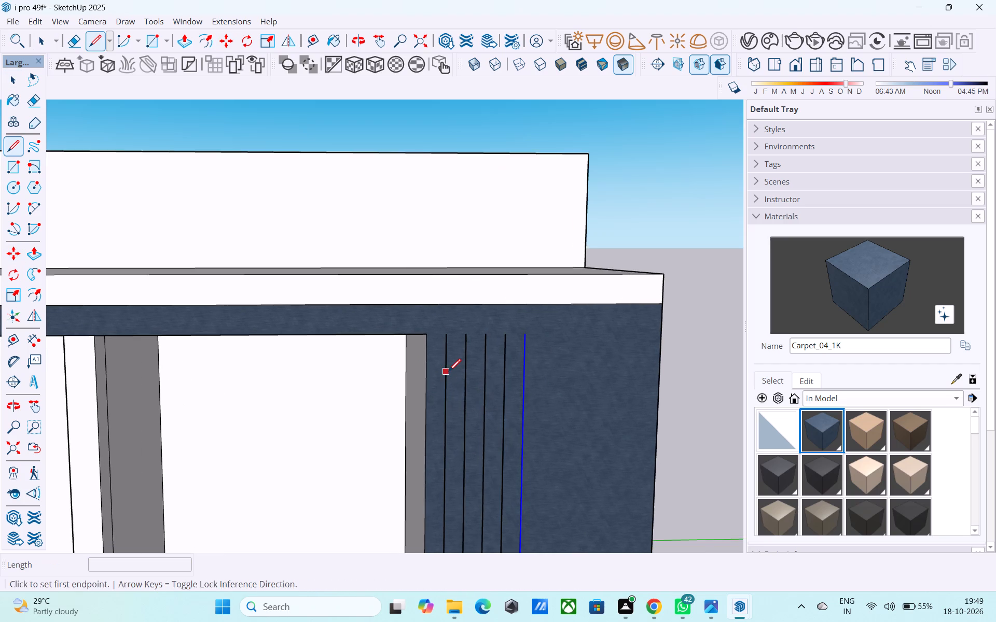
pyautogui.scroll(3, 449, 372)
pyautogui.click(446, 326)
pyautogui.click(422, 326)
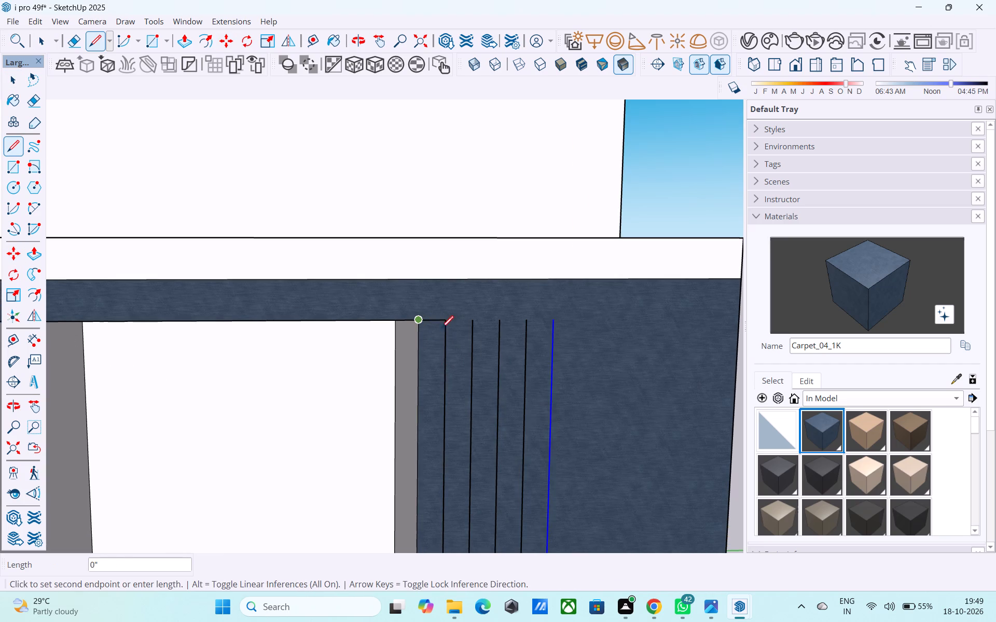
pyautogui.click(552, 319)
# Extend the outermost copied line straight down from its lower end onto the white tower face beside the entrance opening.
pyautogui.scroll(-7, 421, 321)
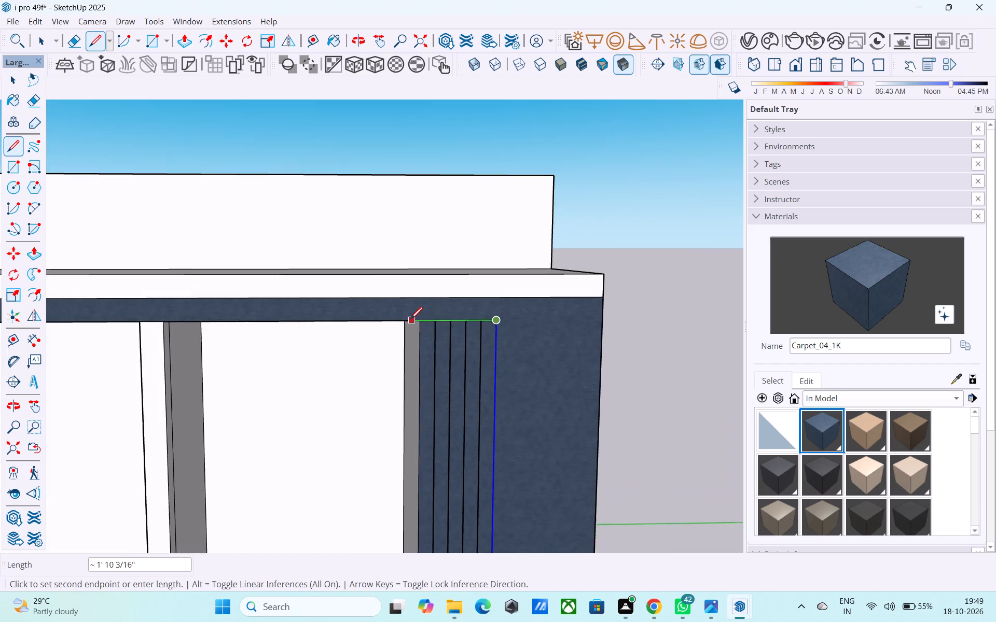
pyautogui.scroll(-8, 410, 320)
pyautogui.scroll(13, 427, 466)
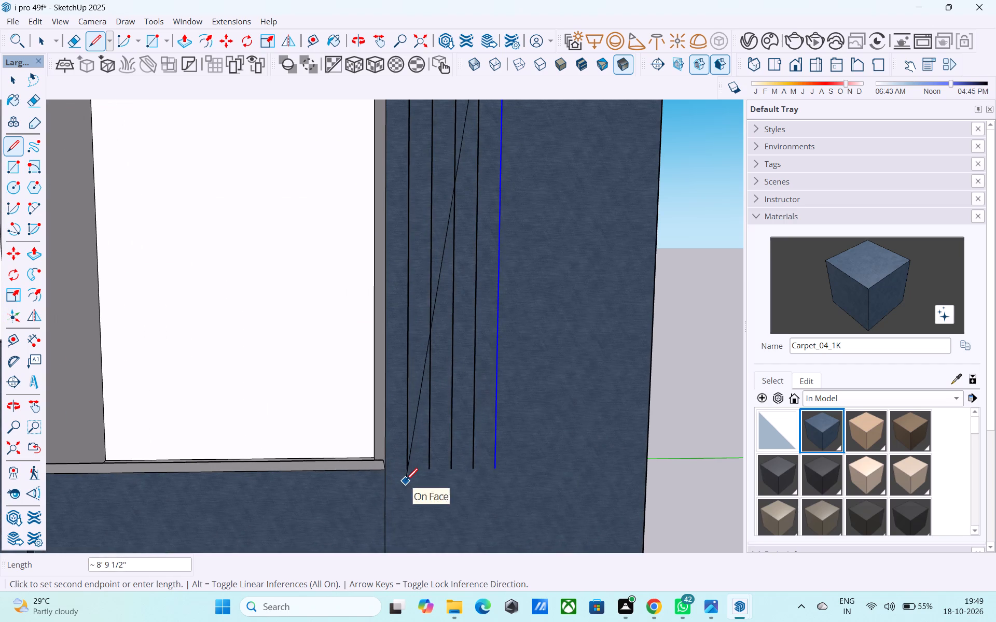
pyautogui.press('l')
pyautogui.scroll(-15, 405, 479)
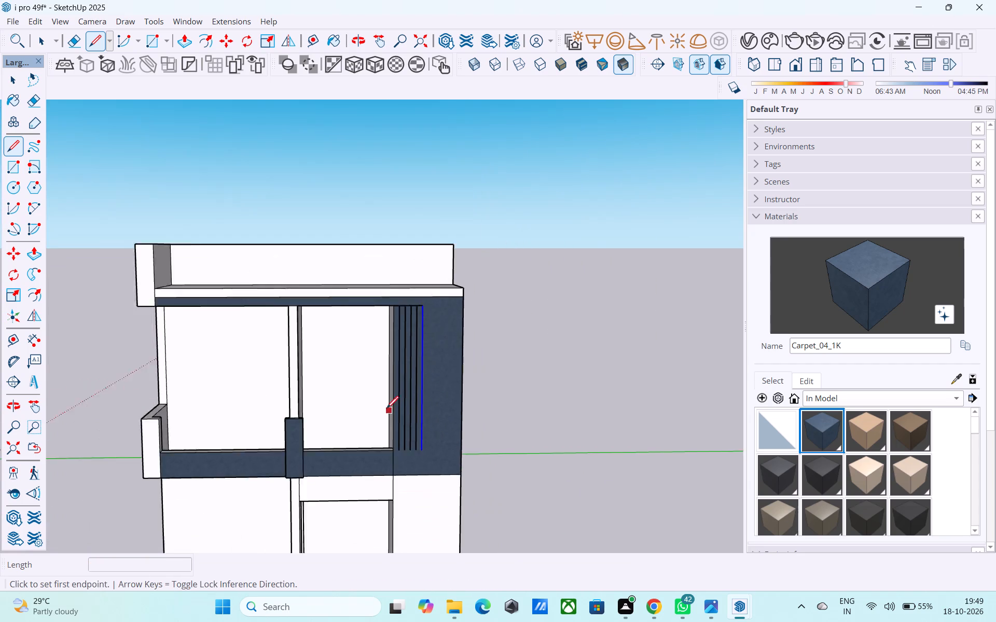
pyautogui.scroll(-5, 386, 414)
pyautogui.moveTo(409, 469); pyautogui.dragTo(477, 440, button='middle')
pyautogui.scroll(8, 403, 456)
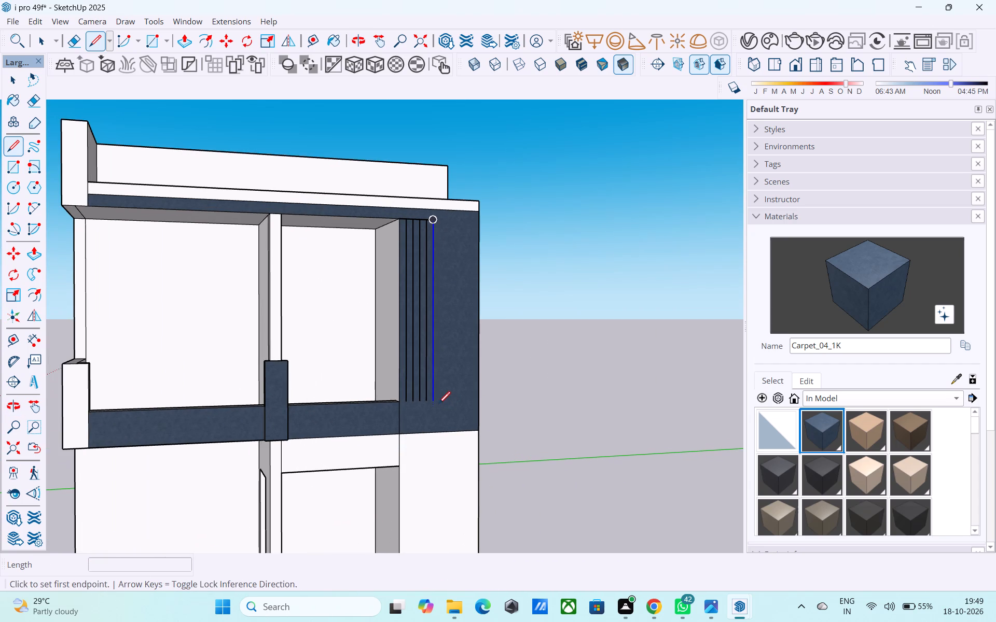
pyautogui.click(435, 402)
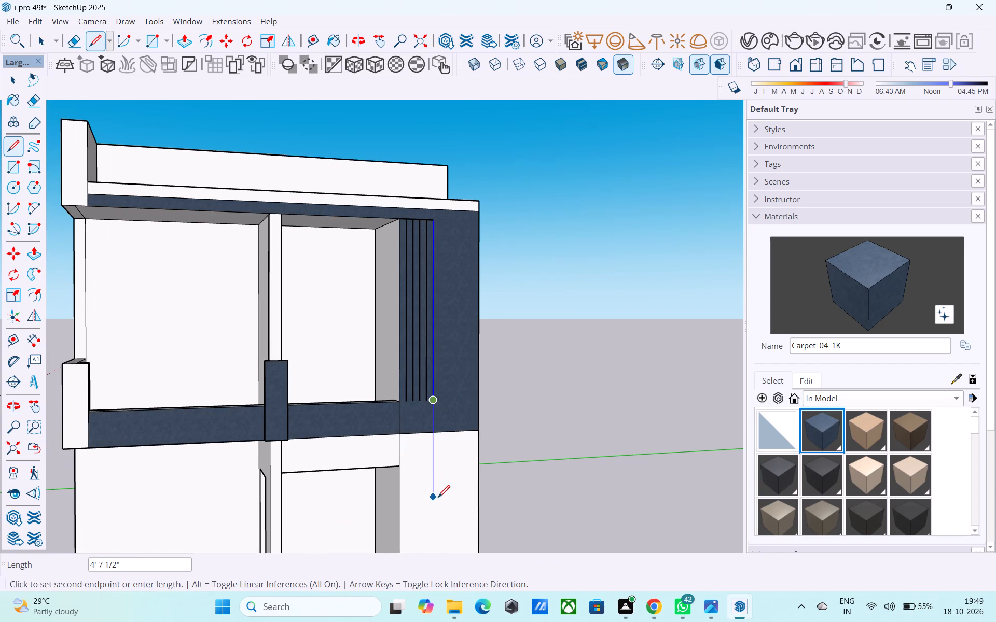
pyautogui.scroll(-14, 438, 499)
pyautogui.scroll(6, 422, 490)
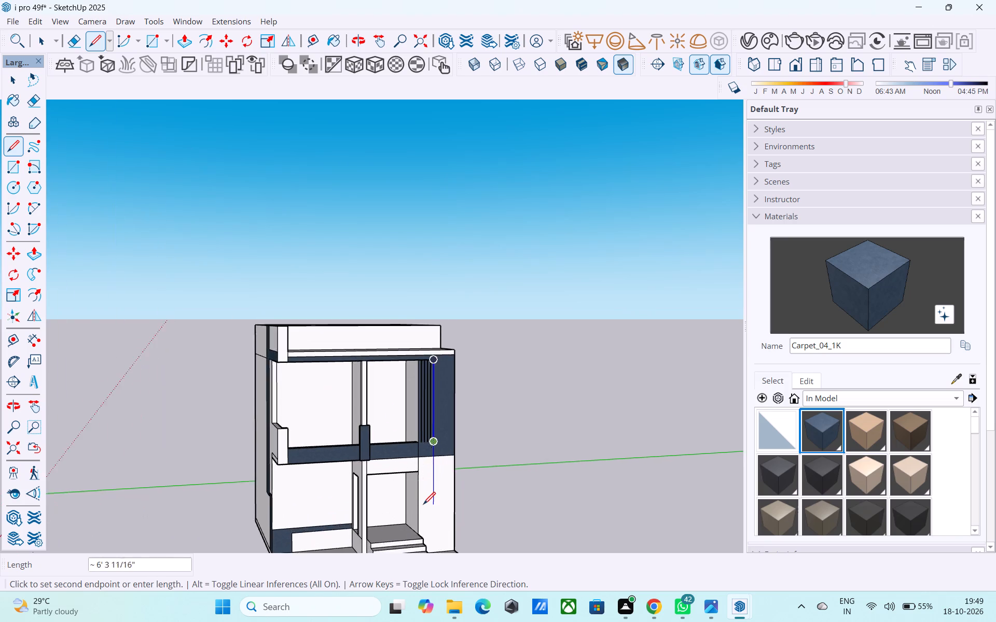
pyautogui.scroll(2, 423, 505)
pyautogui.click(436, 525)
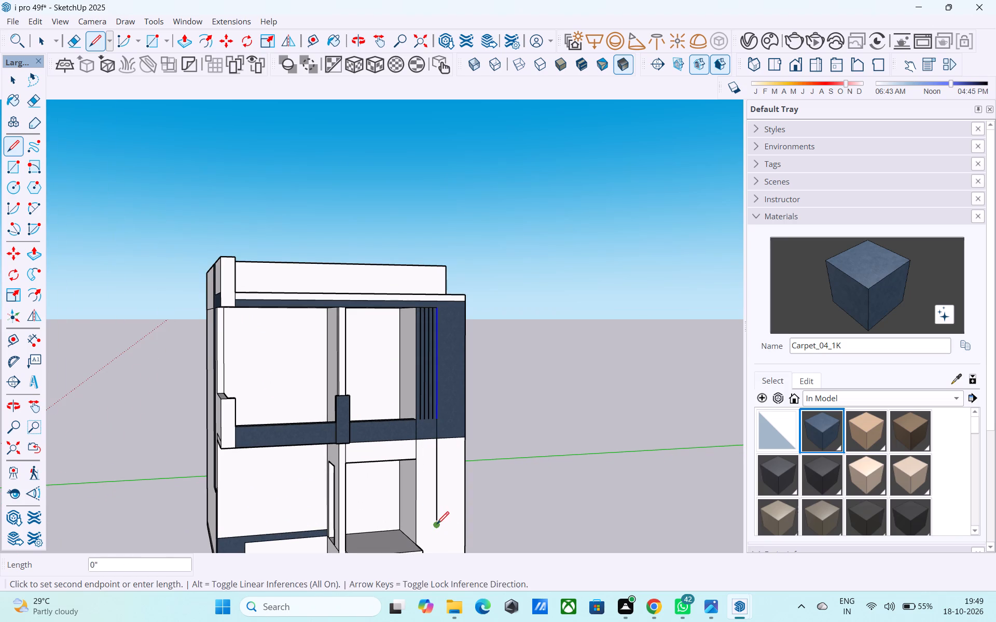
pyautogui.moveTo(431, 513); pyautogui.dragTo(385, 511, button='middle')
pyautogui.press('space')
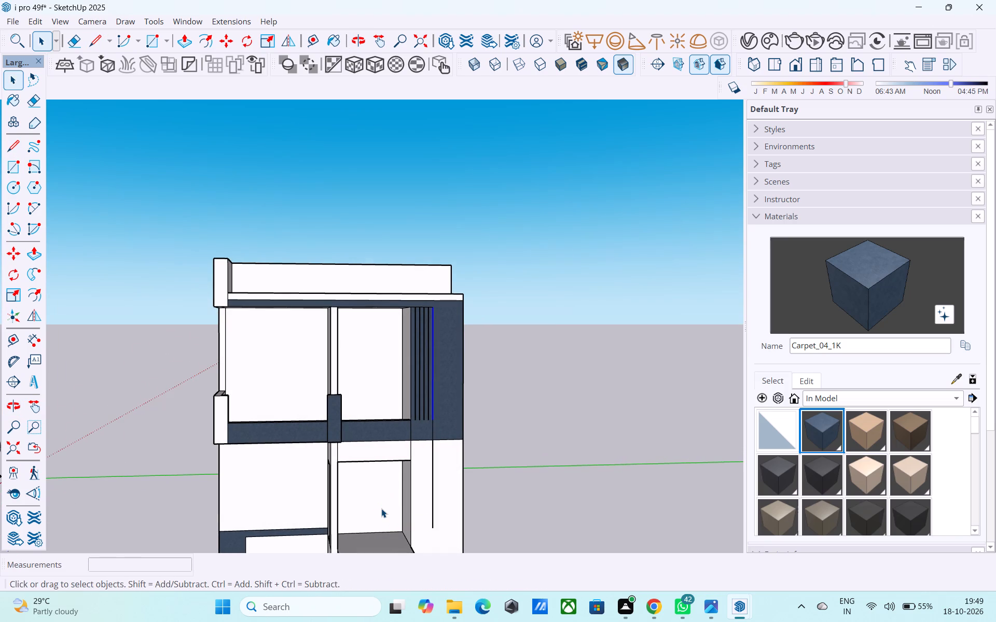
# Extend the neighbouring vertical line about 8' 2" down the tower face, ending level with the first extension.
pyautogui.scroll(-3, 389, 490)
pyautogui.scroll(3, 389, 490)
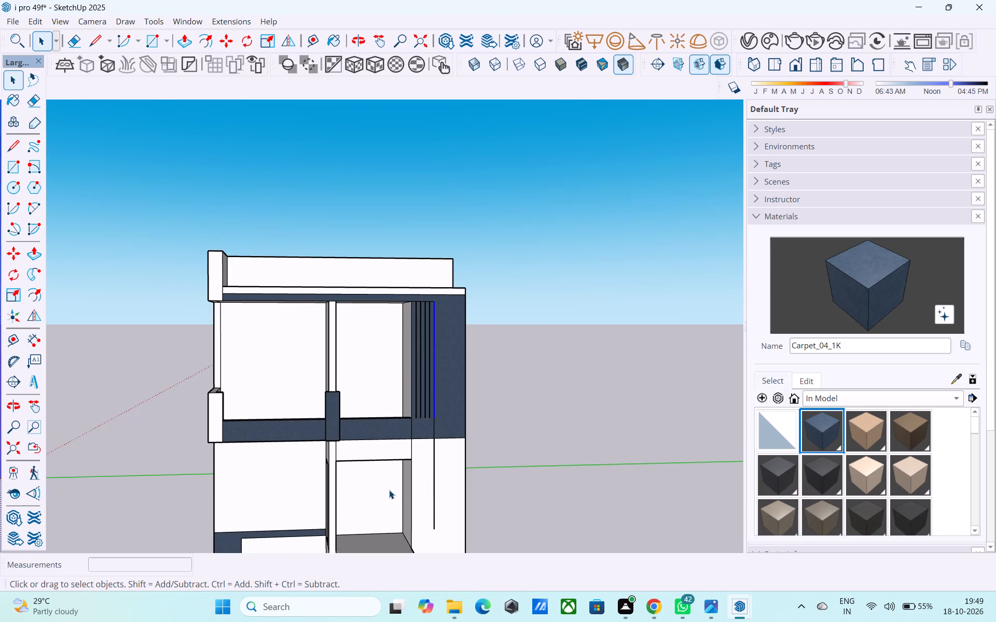
pyautogui.scroll(2, 389, 490)
pyautogui.press('l')
pyautogui.scroll(8, 437, 428)
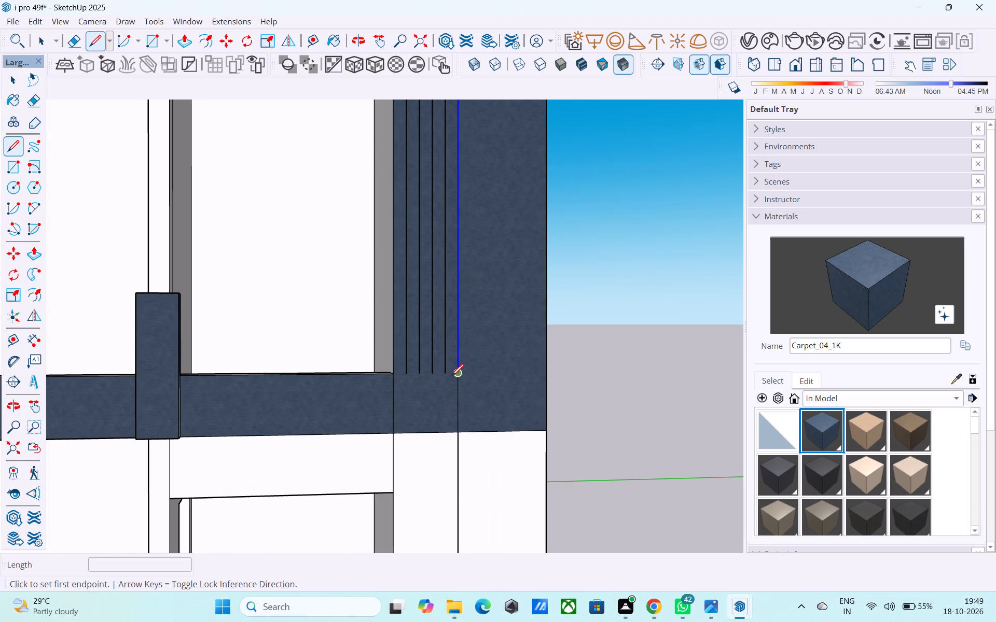
pyautogui.click(447, 374)
pyautogui.scroll(-5, 446, 373)
pyautogui.scroll(-4, 428, 491)
pyautogui.scroll(-6, 427, 294)
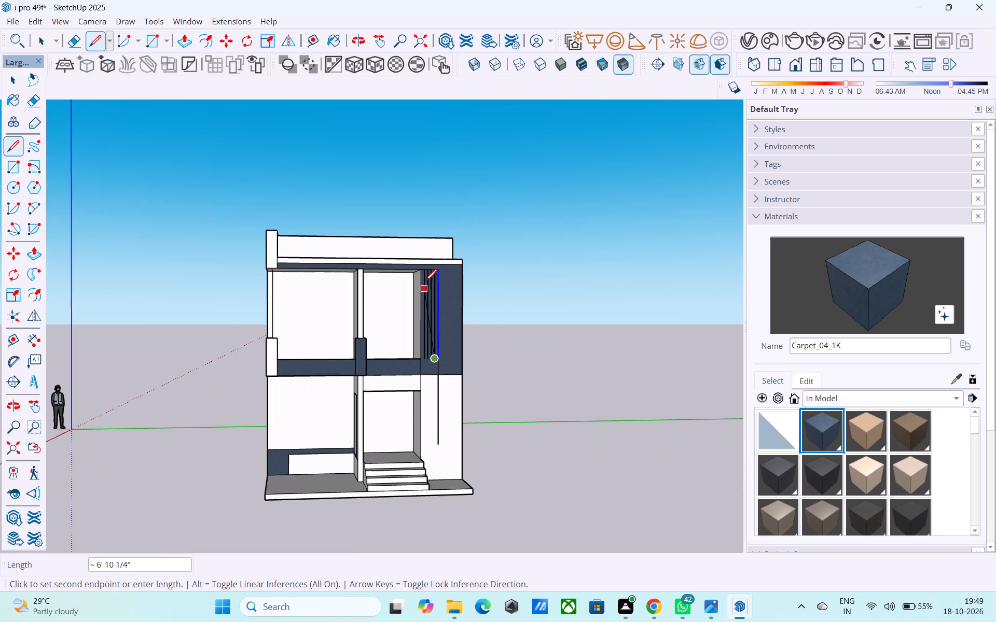
pyautogui.scroll(14, 444, 440)
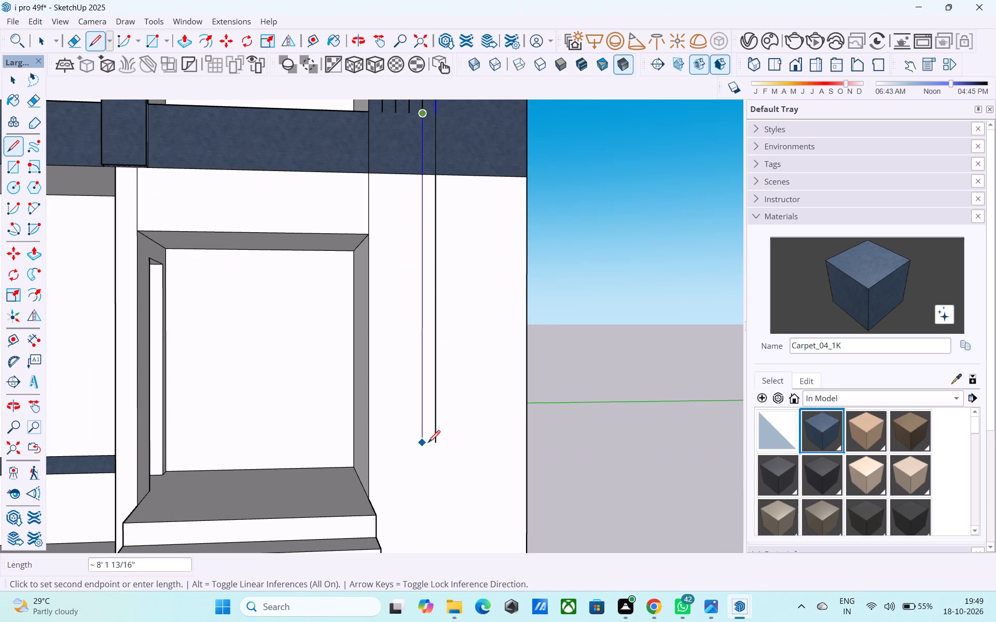
pyautogui.click(427, 442)
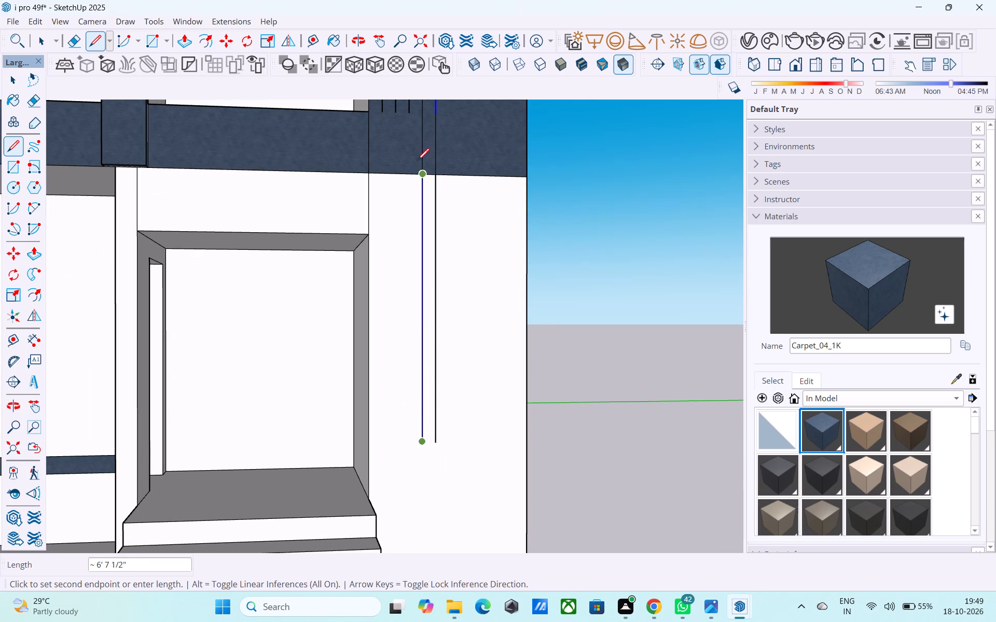
pyautogui.press('space')
# Extend the remaining three vertical lines down the white tower face to about the same level, about 8' 1" each.
pyautogui.press('l')
pyautogui.click(407, 117)
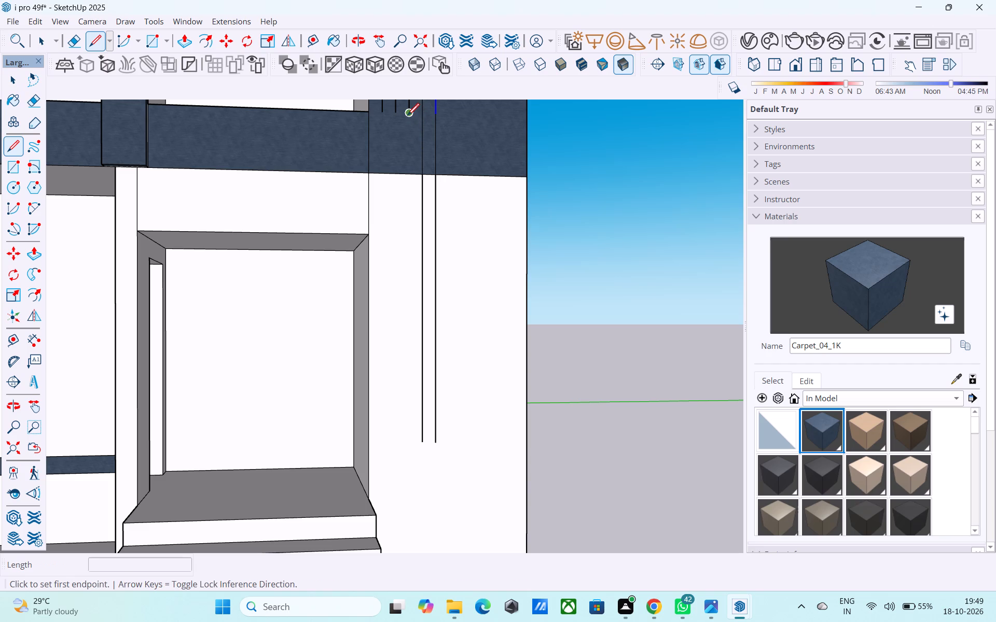
pyautogui.click(415, 441)
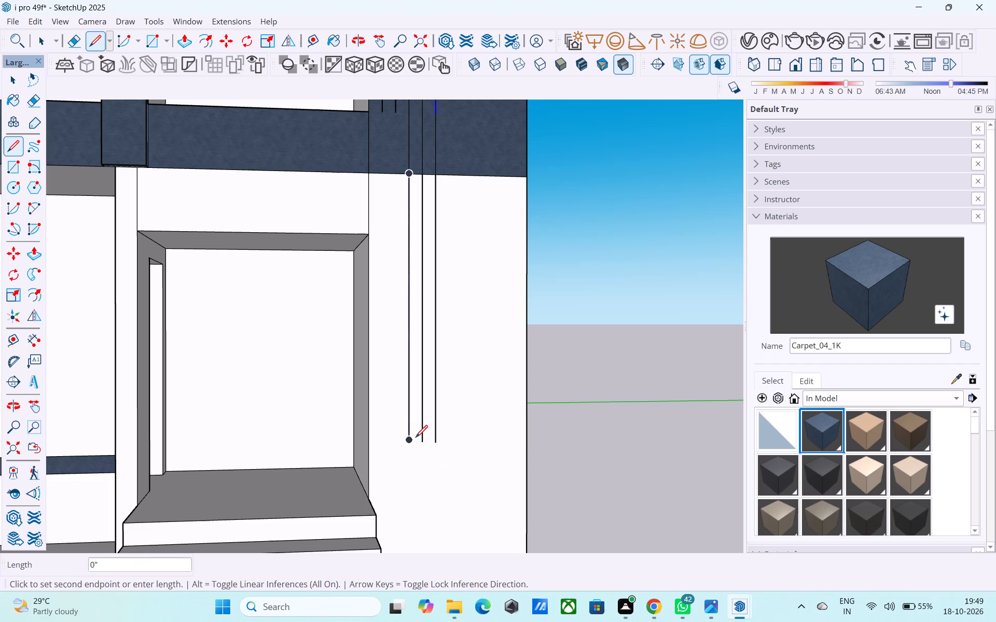
pyautogui.press('l')
pyautogui.click(396, 115)
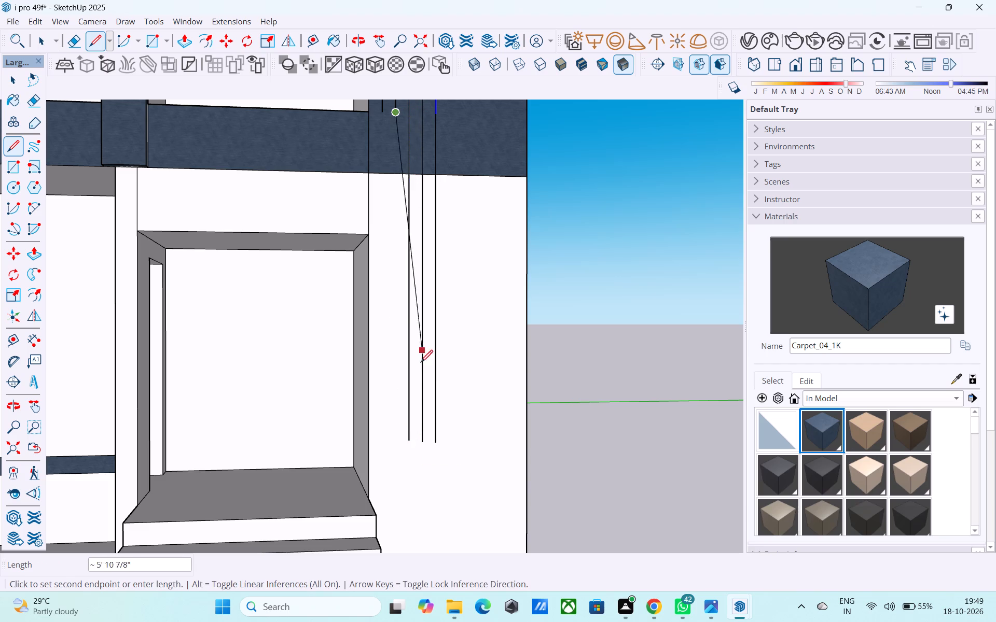
pyautogui.click(398, 442)
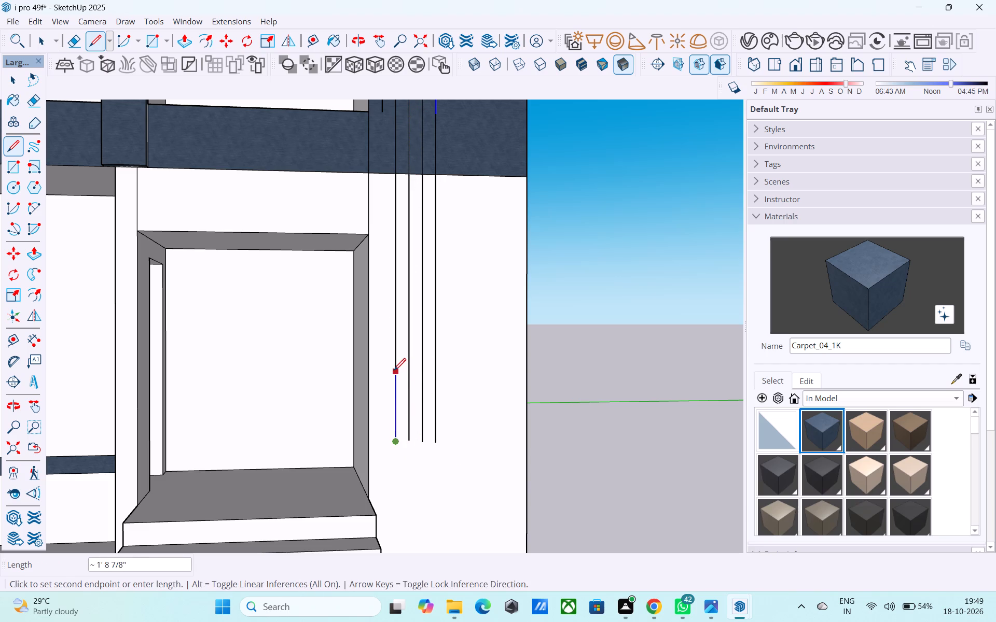
pyautogui.press('l')
pyautogui.click(381, 111)
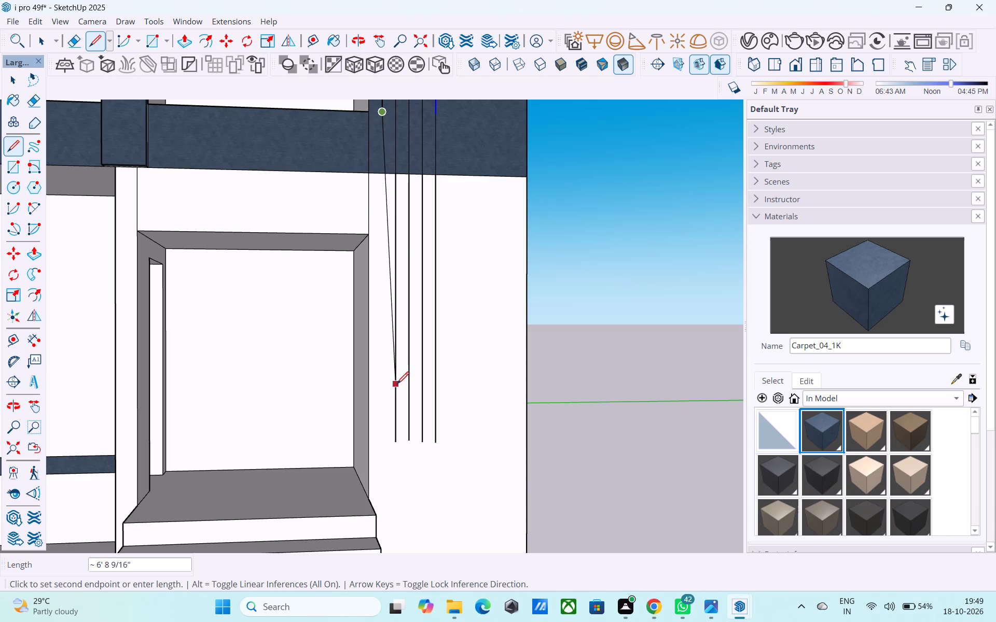
pyautogui.click(378, 442)
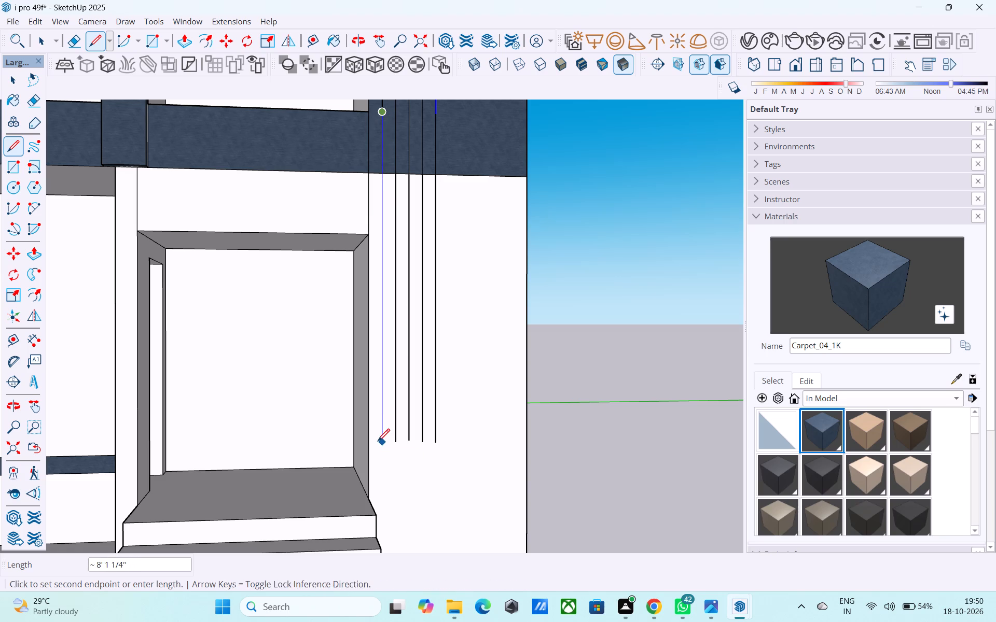
pyautogui.scroll(3, 383, 443)
pyautogui.click(383, 443)
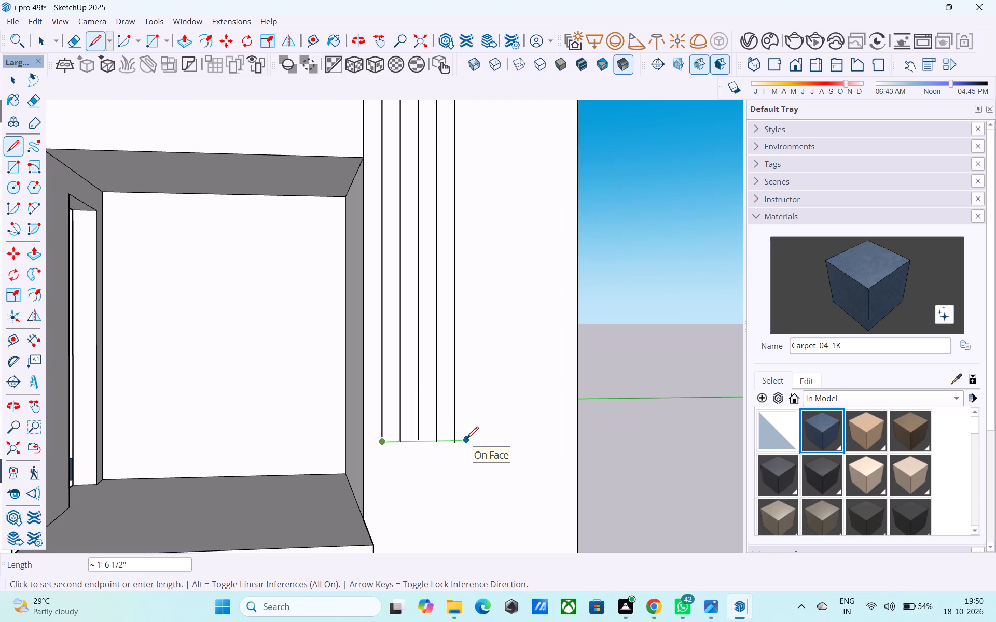
# Draw a 1' 4" horizontal line across the five extended lines just above their lower ends.
pyautogui.press('l')
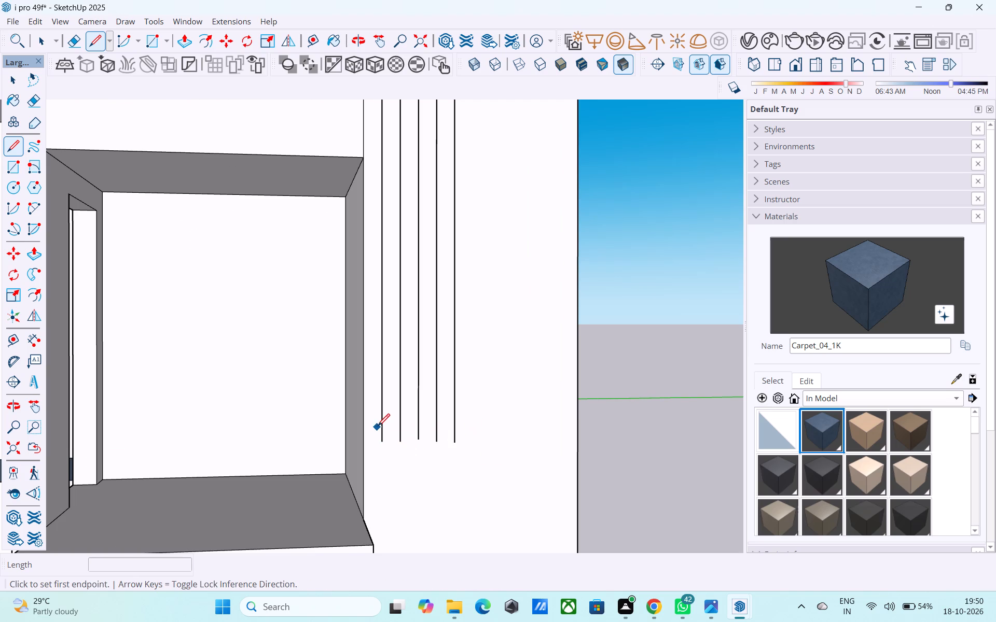
pyautogui.click(383, 427)
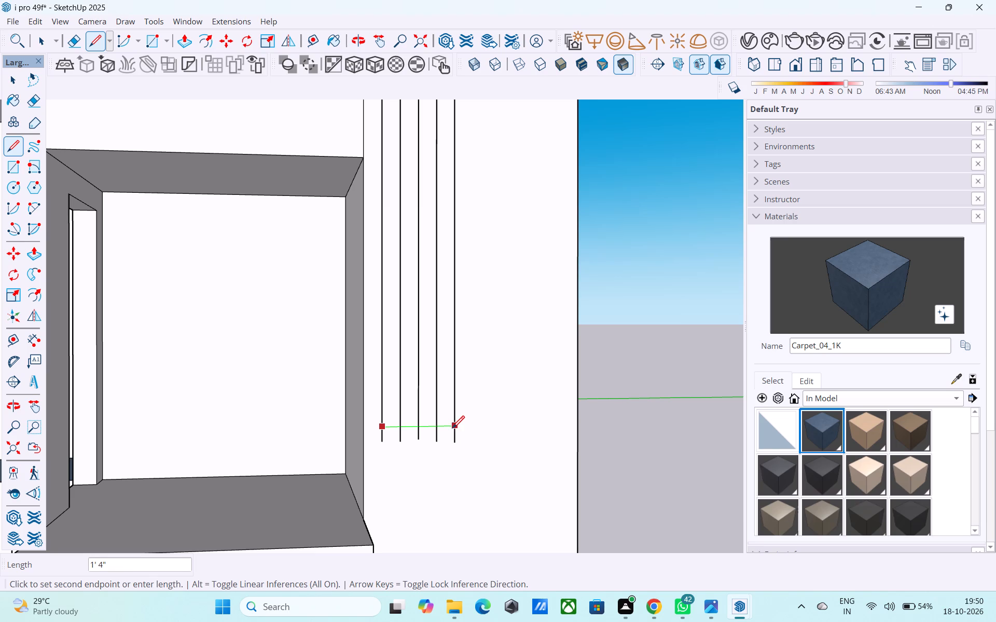
pyautogui.click(453, 429)
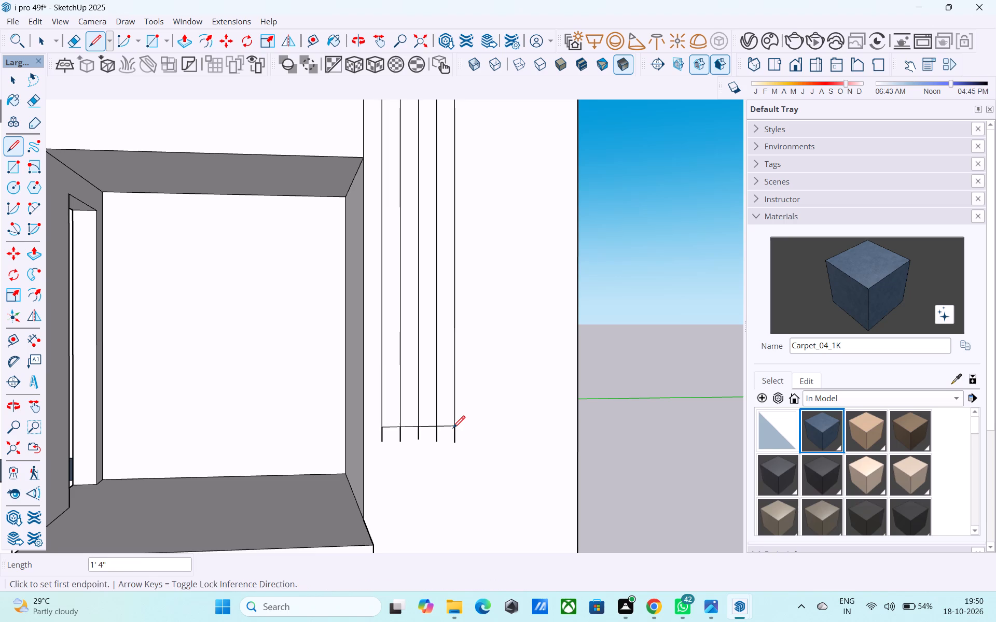
# Erase the short line ends hanging below the new horizontal line.
pyautogui.press('e')
pyautogui.moveTo(465, 435); pyautogui.dragTo(439, 429)
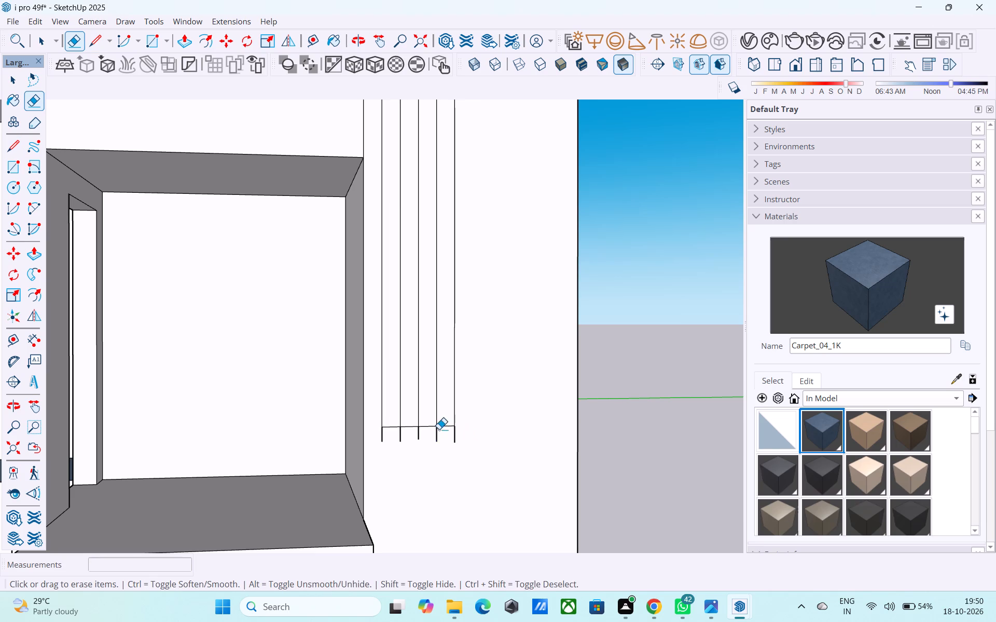
pyautogui.moveTo(439, 429); pyautogui.dragTo(374, 436)
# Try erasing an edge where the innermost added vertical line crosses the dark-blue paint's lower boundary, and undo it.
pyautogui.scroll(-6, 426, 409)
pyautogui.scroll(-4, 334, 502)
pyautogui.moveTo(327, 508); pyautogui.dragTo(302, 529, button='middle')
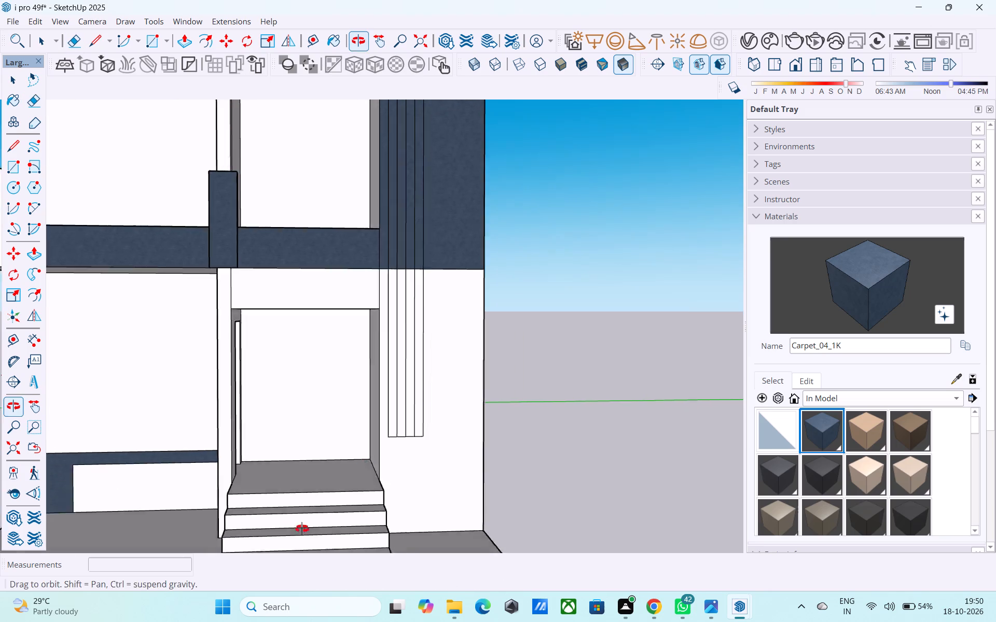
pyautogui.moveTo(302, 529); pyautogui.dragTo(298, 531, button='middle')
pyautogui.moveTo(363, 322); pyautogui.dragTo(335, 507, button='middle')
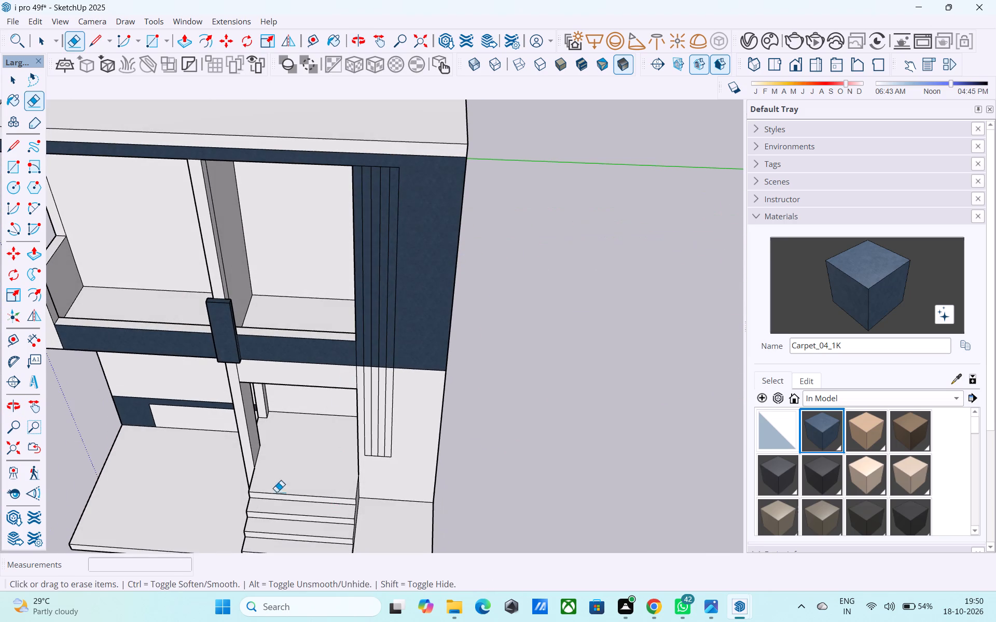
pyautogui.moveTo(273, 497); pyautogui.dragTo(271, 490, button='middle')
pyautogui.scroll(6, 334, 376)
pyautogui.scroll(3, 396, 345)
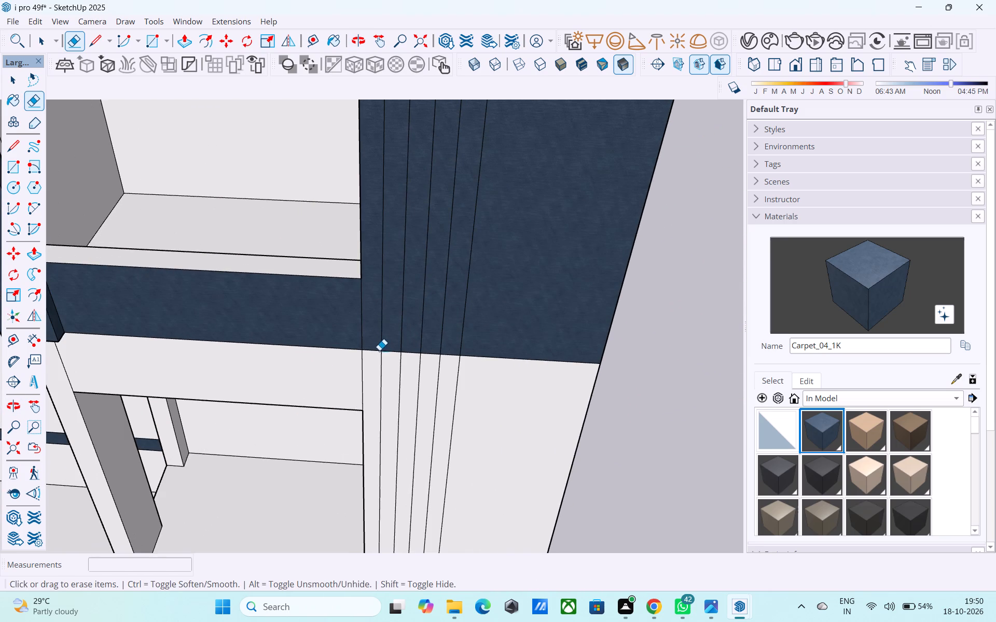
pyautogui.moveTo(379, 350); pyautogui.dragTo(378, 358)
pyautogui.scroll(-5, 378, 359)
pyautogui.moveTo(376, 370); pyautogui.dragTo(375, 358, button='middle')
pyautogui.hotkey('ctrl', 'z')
# Paint the innermost vertical strip on the dark-blue tower face with C05_Golden_Blaze from the Solid Colors collection.
pyautogui.moveTo(400, 375); pyautogui.dragTo(362, 293, button='middle')
pyautogui.press('space')
pyautogui.scroll(2, 405, 342)
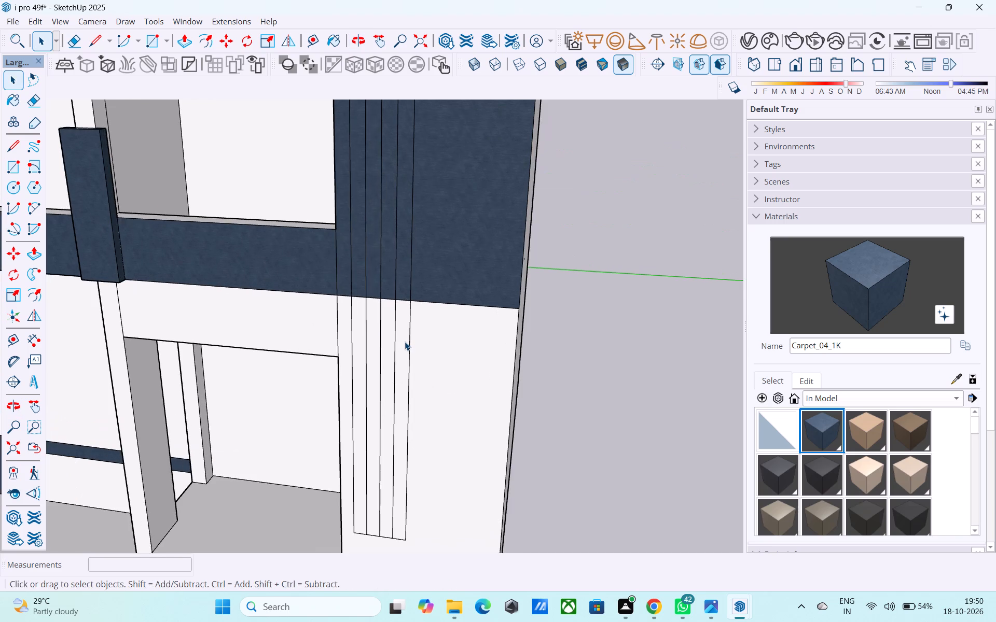
pyautogui.scroll(-7, 405, 342)
pyautogui.moveTo(405, 347); pyautogui.dragTo(446, 343, button='middle')
pyautogui.scroll(-1, 823, 432)
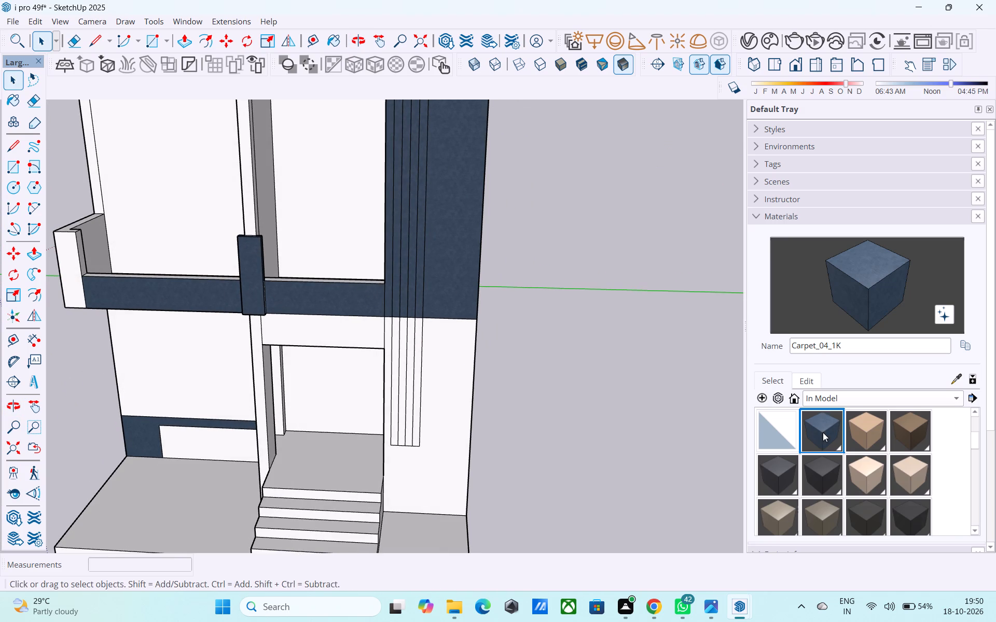
pyautogui.scroll(-7, 823, 432)
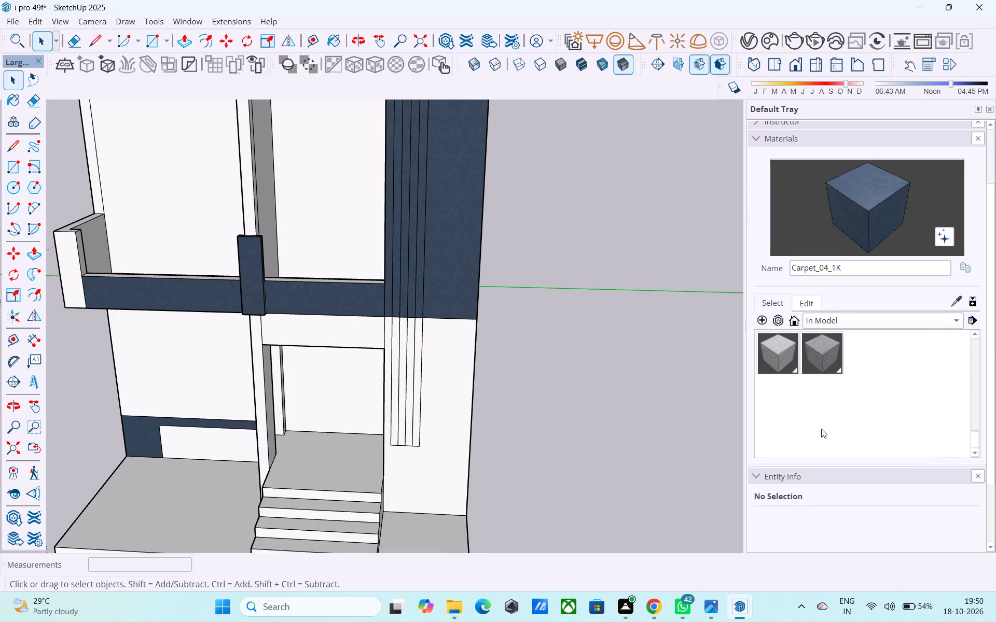
pyautogui.scroll(5, 821, 429)
pyautogui.click(844, 313)
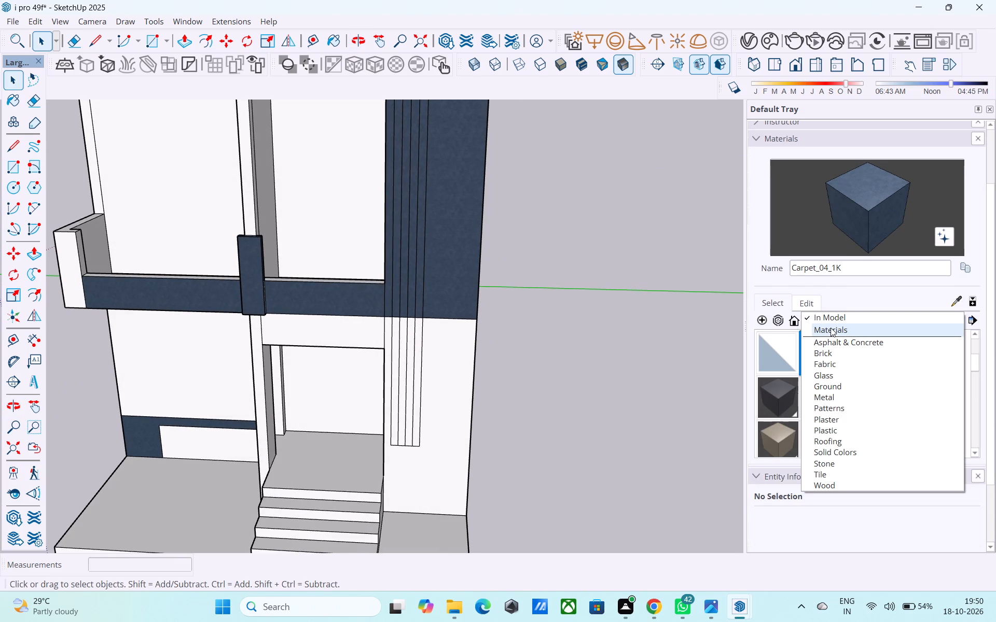
pyautogui.click(847, 447)
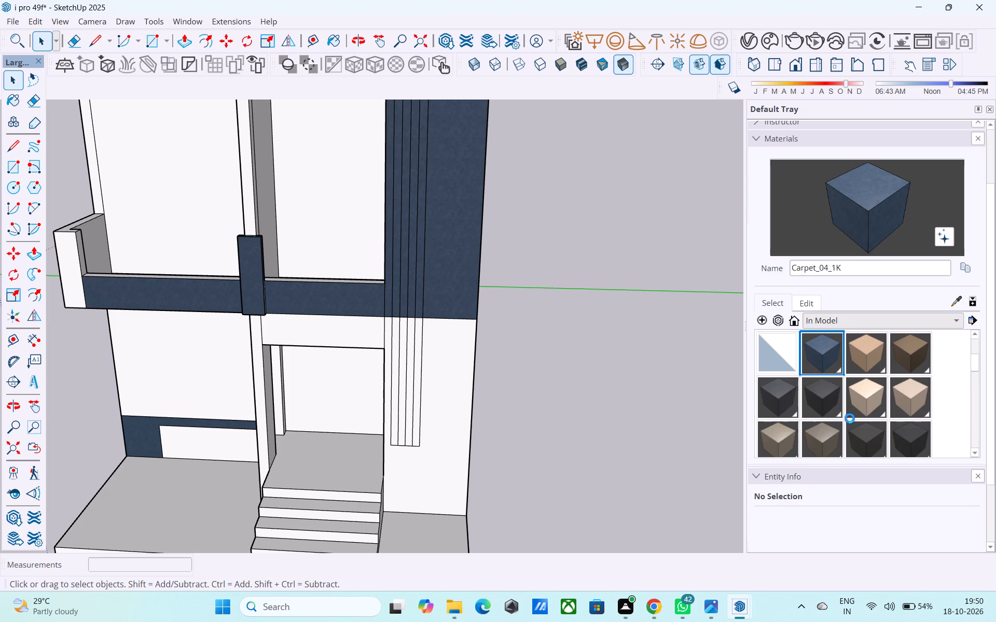
pyautogui.scroll(1, 849, 418)
pyautogui.scroll(-4, 853, 401)
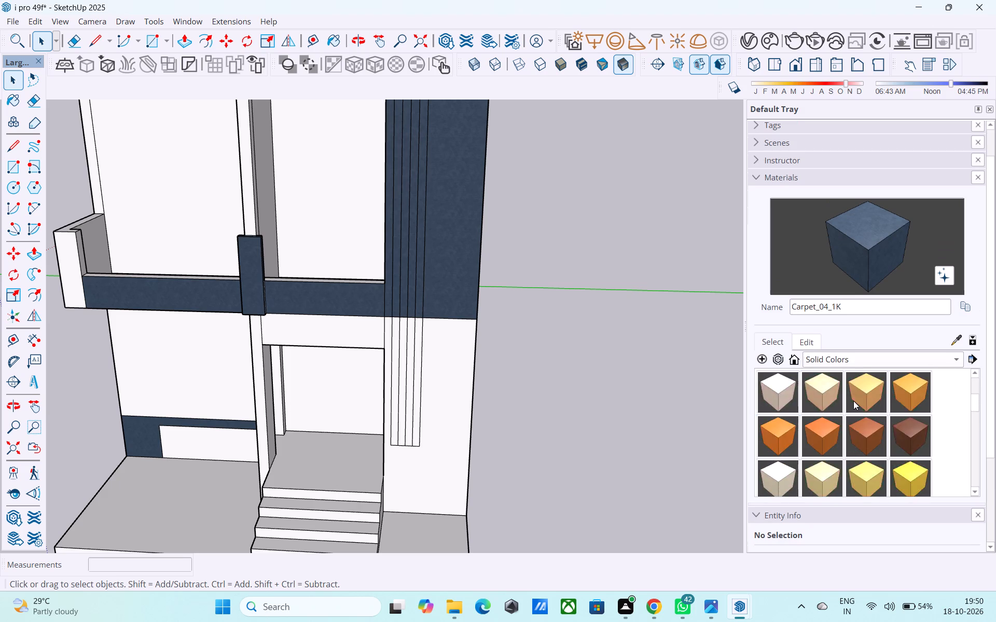
pyautogui.scroll(-3, 853, 401)
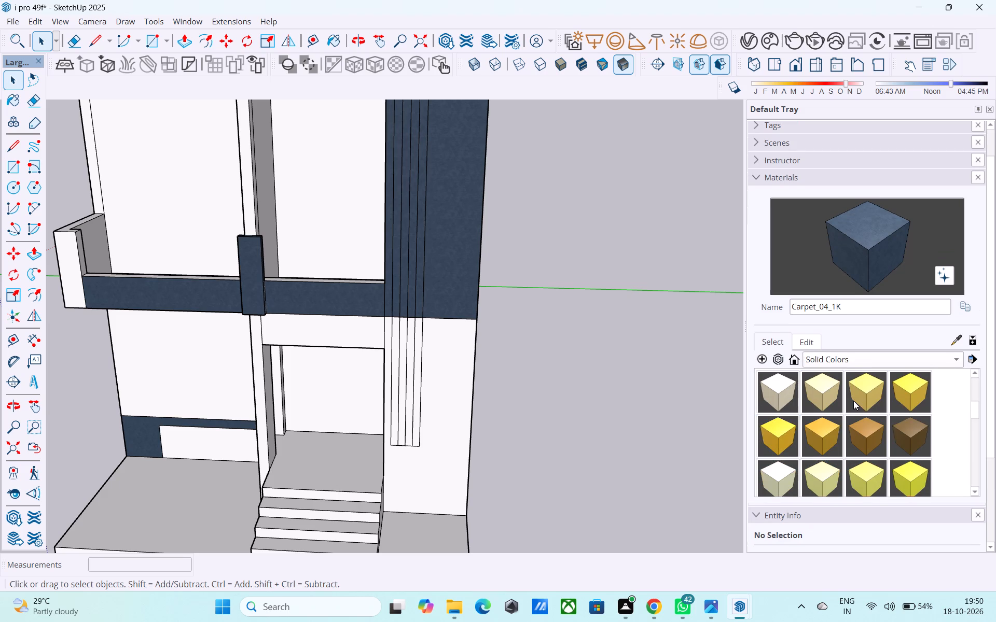
pyautogui.scroll(1, 853, 401)
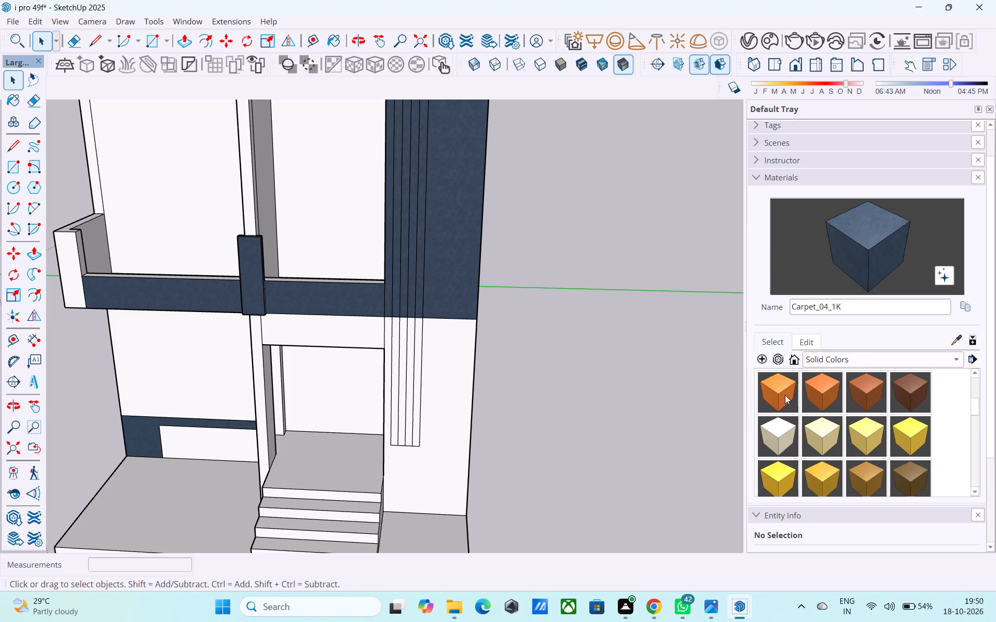
pyautogui.scroll(1, 785, 395)
pyautogui.scroll(-1, 785, 395)
pyautogui.scroll(1, 785, 395)
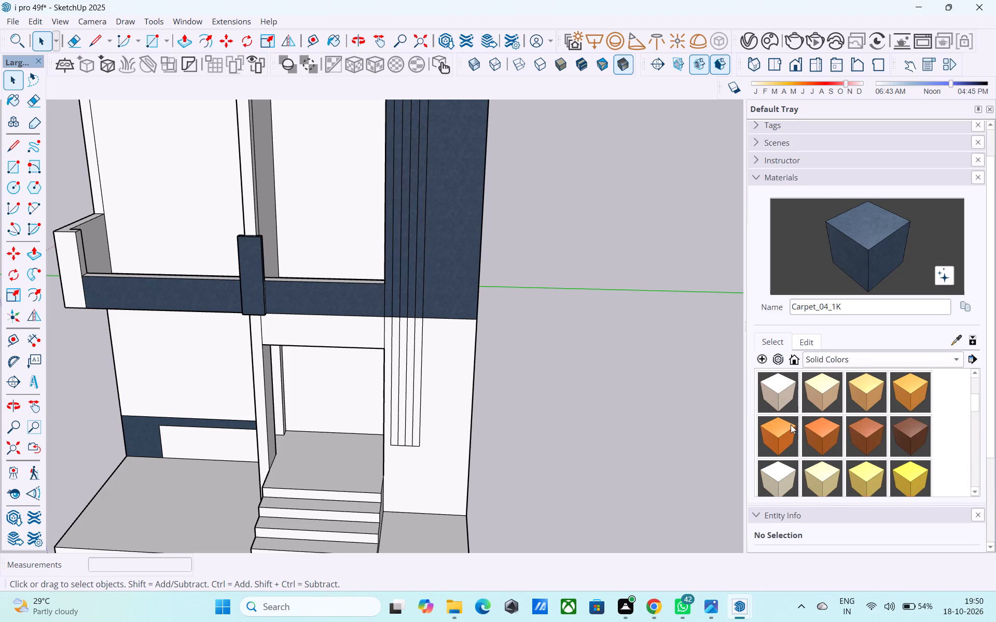
pyautogui.click(774, 429)
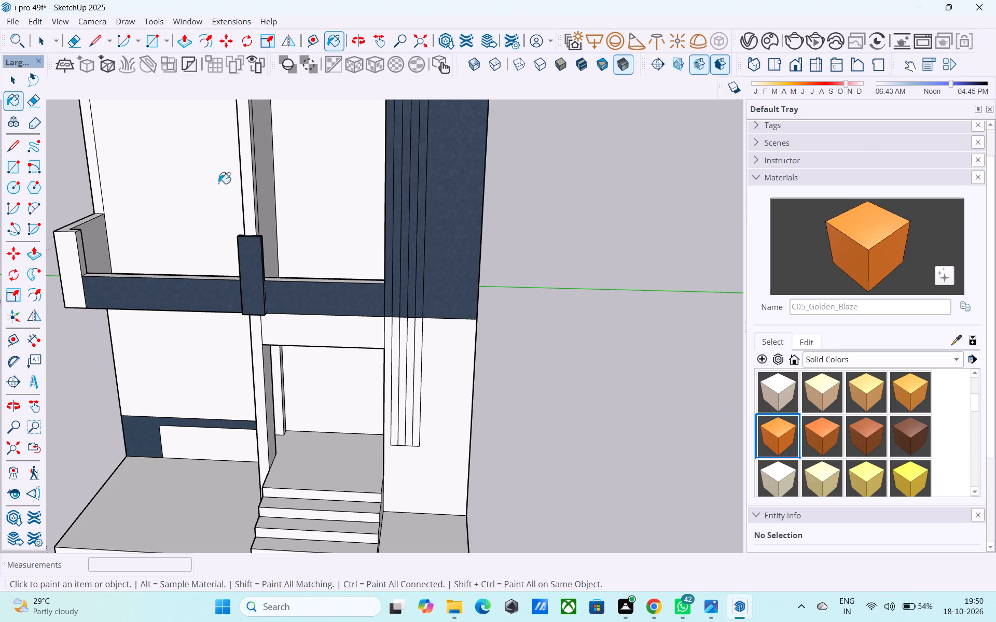
pyautogui.scroll(-5, 500, 347)
pyautogui.scroll(9, 448, 248)
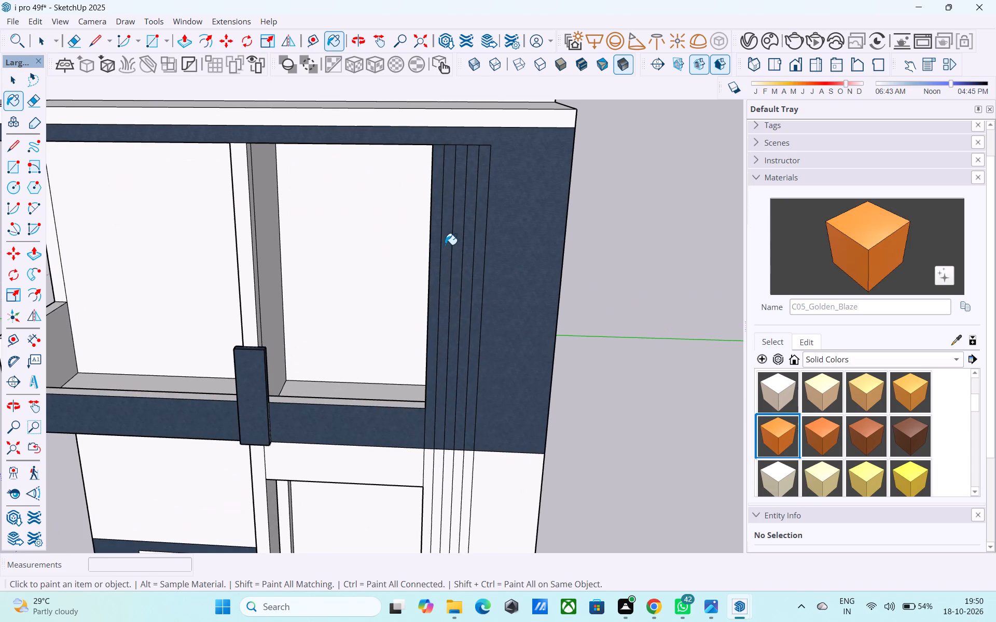
pyautogui.click(438, 239)
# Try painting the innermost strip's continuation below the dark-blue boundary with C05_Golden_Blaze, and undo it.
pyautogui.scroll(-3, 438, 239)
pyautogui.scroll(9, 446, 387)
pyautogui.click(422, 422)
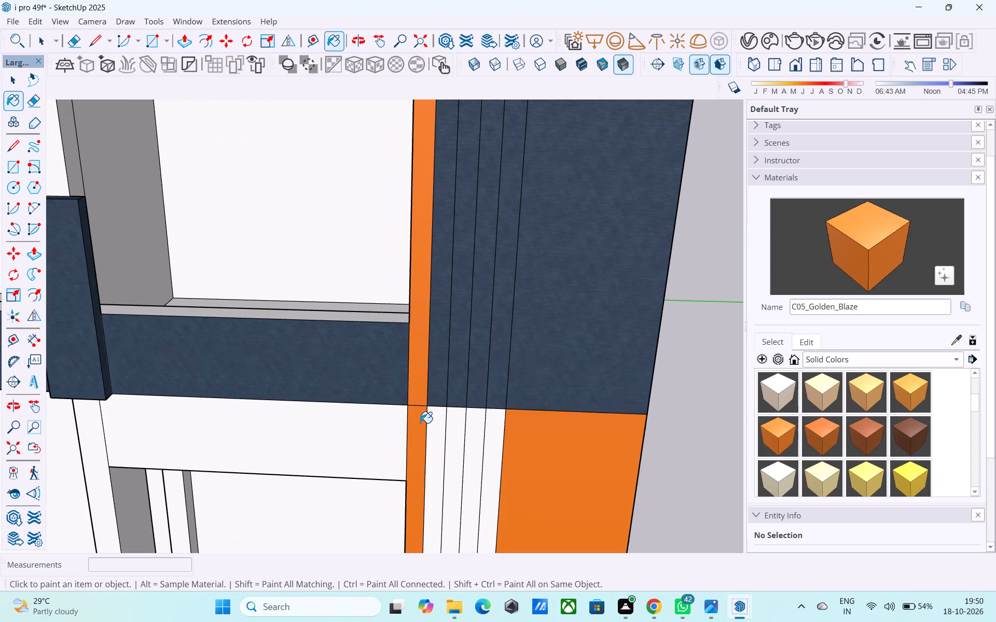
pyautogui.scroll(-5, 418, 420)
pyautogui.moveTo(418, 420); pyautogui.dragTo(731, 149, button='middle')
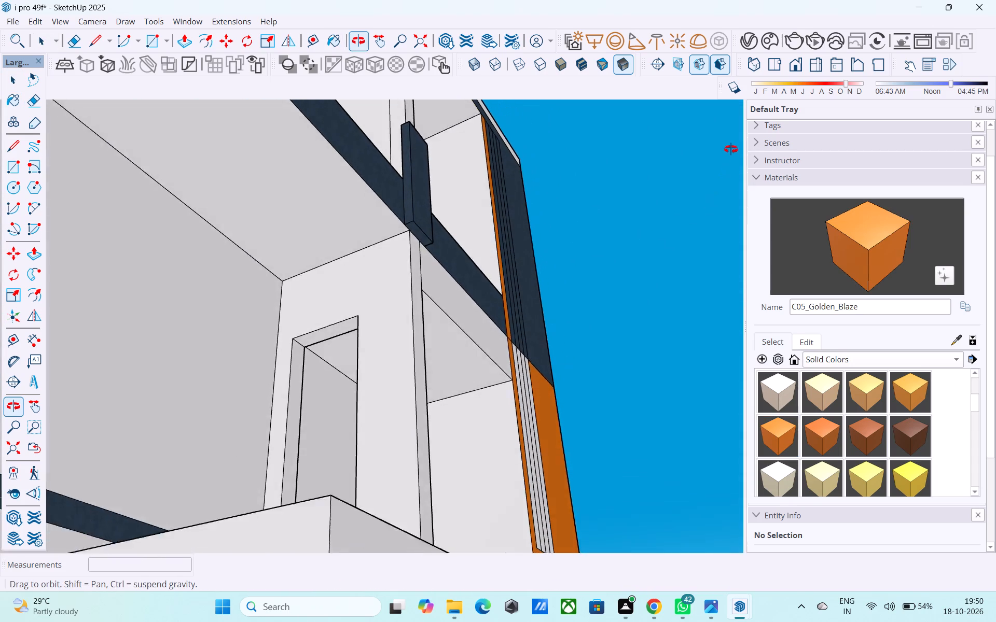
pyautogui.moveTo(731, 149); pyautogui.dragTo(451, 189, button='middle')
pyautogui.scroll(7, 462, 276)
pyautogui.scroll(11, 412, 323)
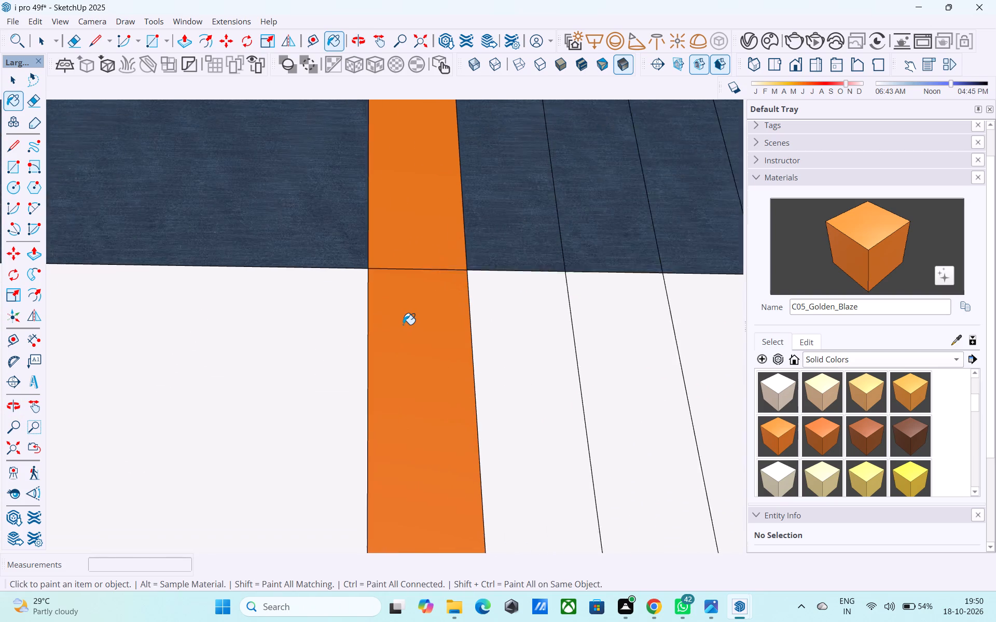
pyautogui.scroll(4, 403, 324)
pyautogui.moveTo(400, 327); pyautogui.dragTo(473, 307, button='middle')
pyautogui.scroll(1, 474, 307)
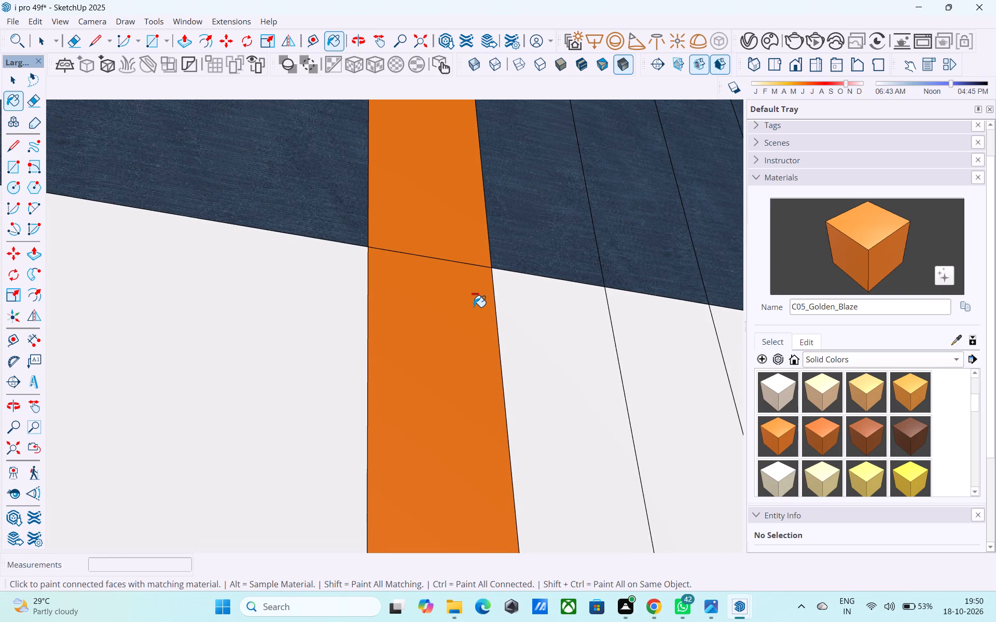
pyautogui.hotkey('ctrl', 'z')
# Draw a 4" line across the innermost strip along the lower boundary of the dark-blue paint.
pyautogui.press('space')
pyautogui.write('l')
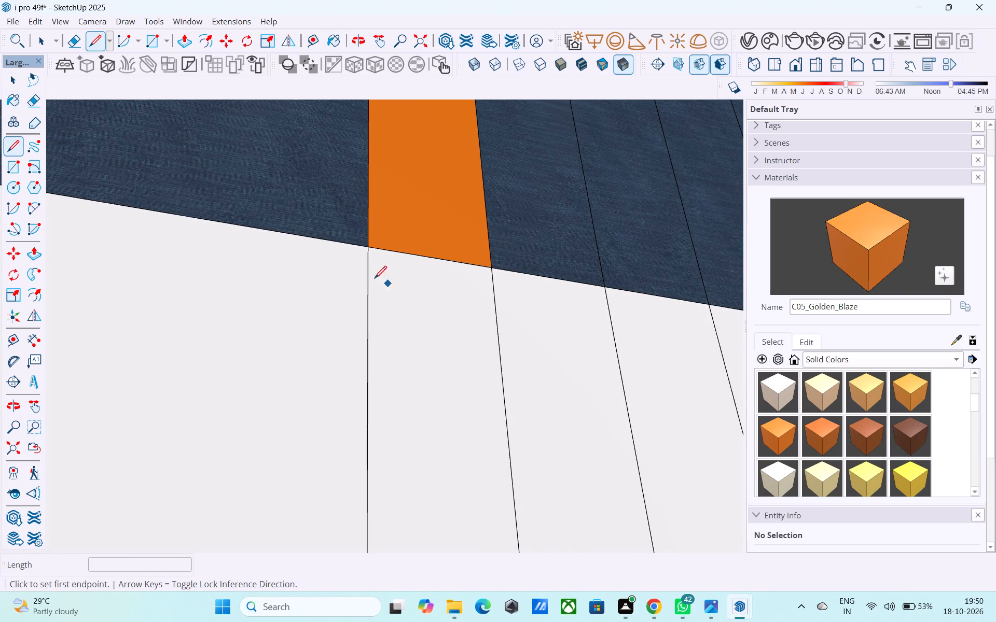
pyautogui.click(370, 250)
pyautogui.click(488, 268)
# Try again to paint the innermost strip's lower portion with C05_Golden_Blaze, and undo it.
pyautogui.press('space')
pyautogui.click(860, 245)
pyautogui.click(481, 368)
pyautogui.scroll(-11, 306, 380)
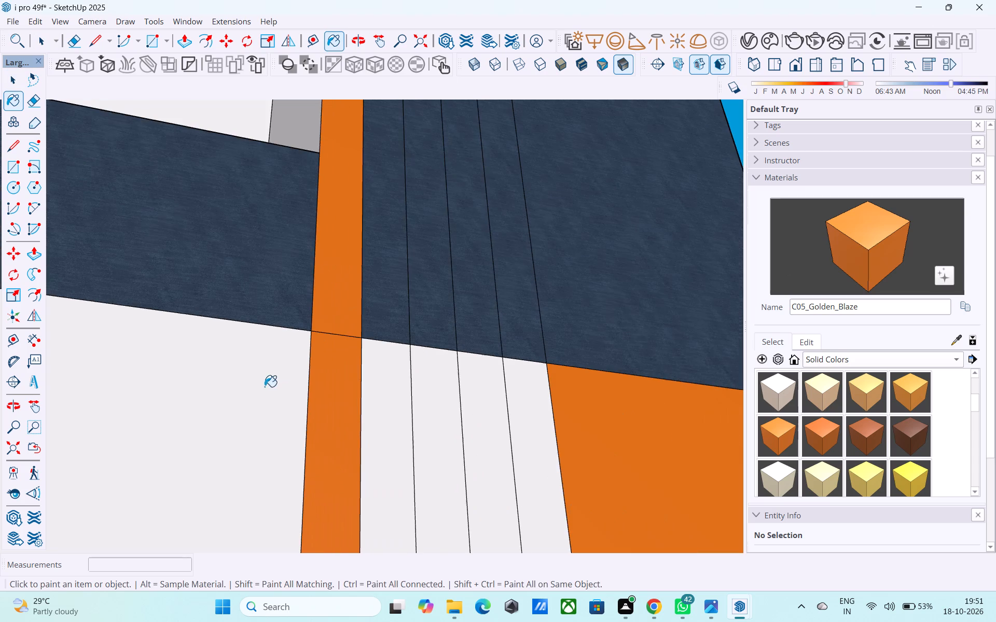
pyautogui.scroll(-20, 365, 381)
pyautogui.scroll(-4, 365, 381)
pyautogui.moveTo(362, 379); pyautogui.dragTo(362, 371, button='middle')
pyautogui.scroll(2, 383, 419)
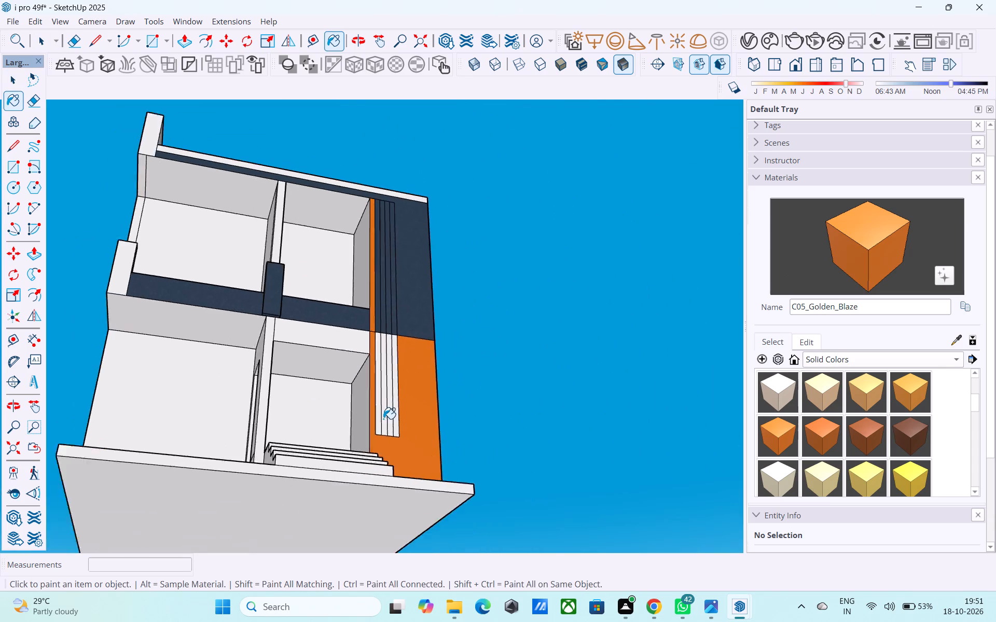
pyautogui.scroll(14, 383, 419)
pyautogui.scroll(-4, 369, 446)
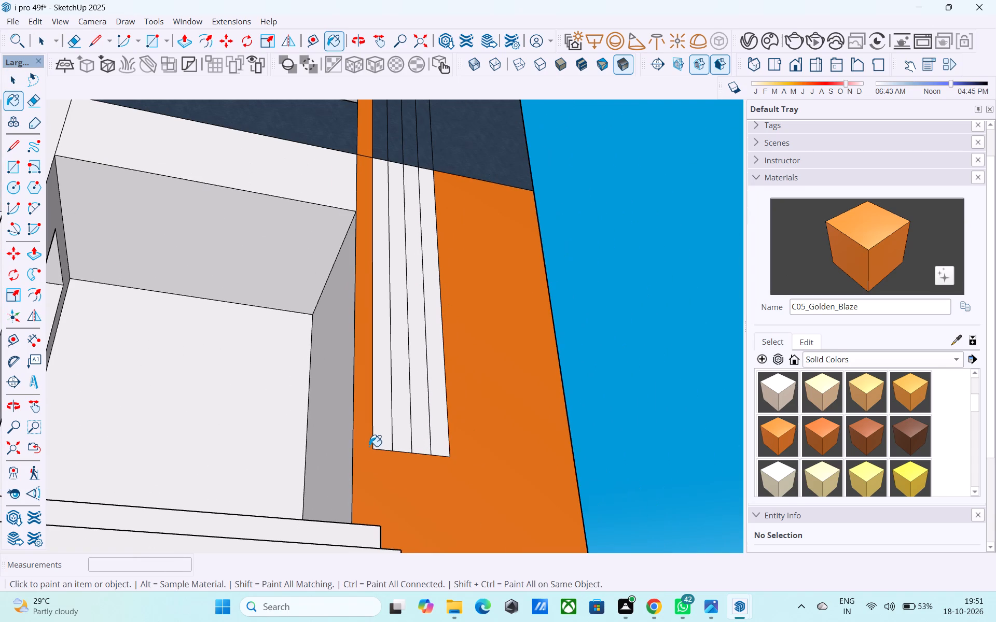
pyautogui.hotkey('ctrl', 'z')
# Close the innermost strip's lower end with a line from the bottom horizontal line to the tower's inner edge.
pyautogui.press('l')
pyautogui.scroll(4, 368, 448)
pyautogui.click(374, 451)
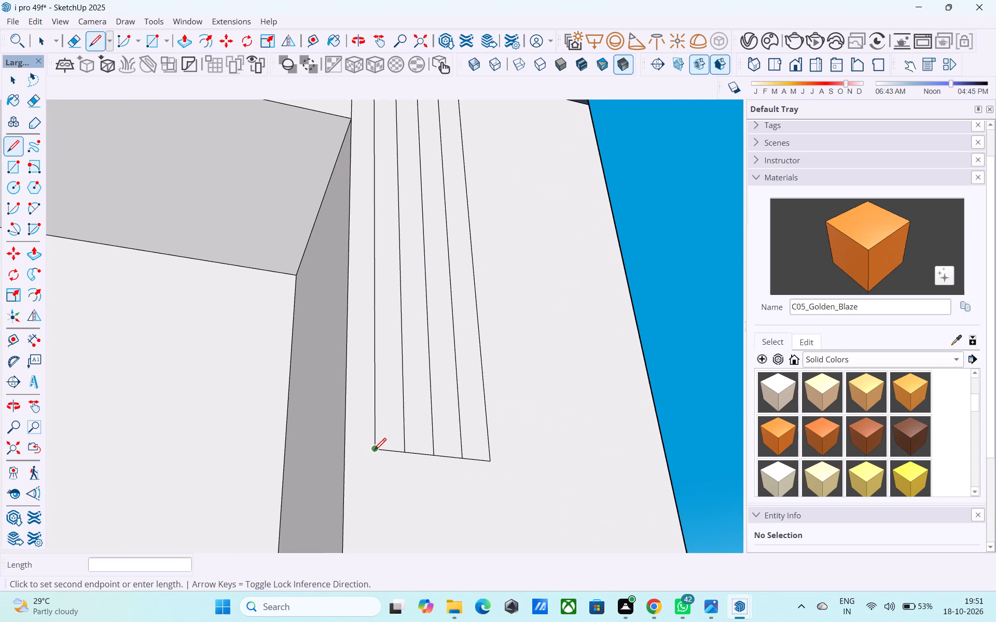
pyautogui.click(344, 451)
pyautogui.press('space')
# Paint the enclosed lower portion of the innermost strip with C05_Golden_Blaze.
pyautogui.click(854, 249)
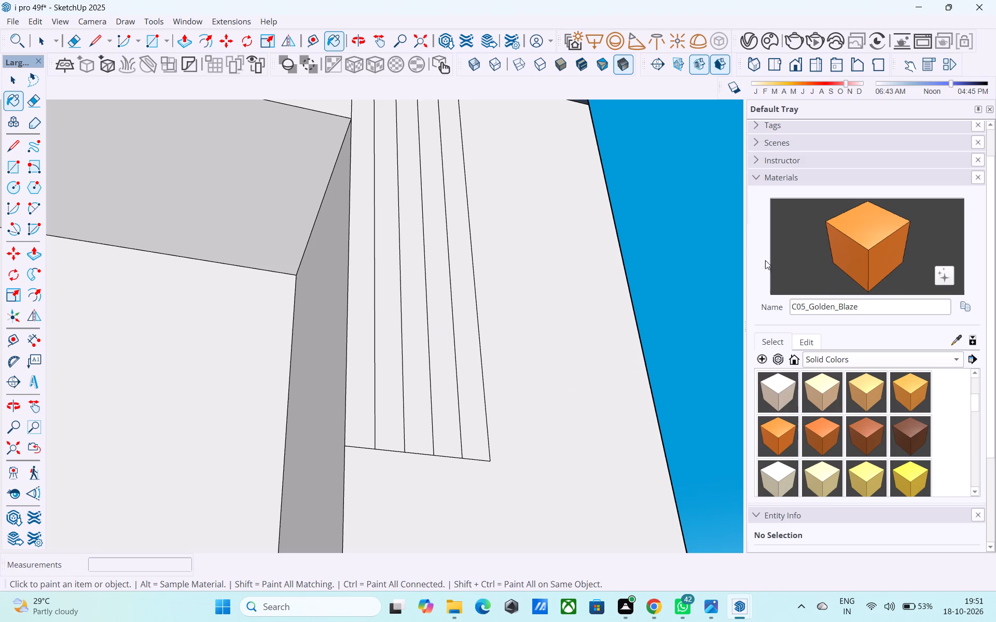
pyautogui.click(362, 366)
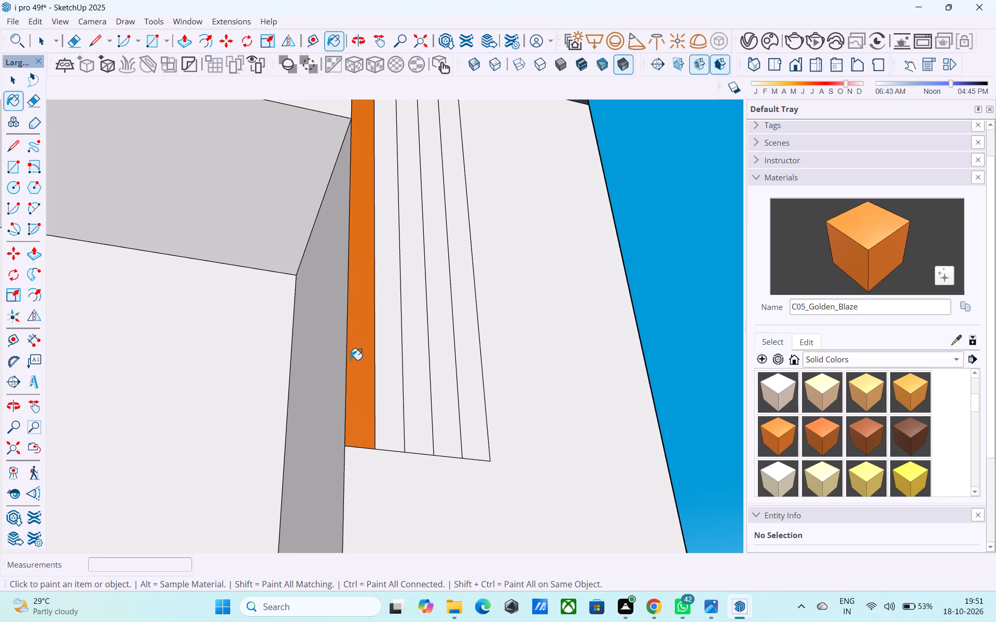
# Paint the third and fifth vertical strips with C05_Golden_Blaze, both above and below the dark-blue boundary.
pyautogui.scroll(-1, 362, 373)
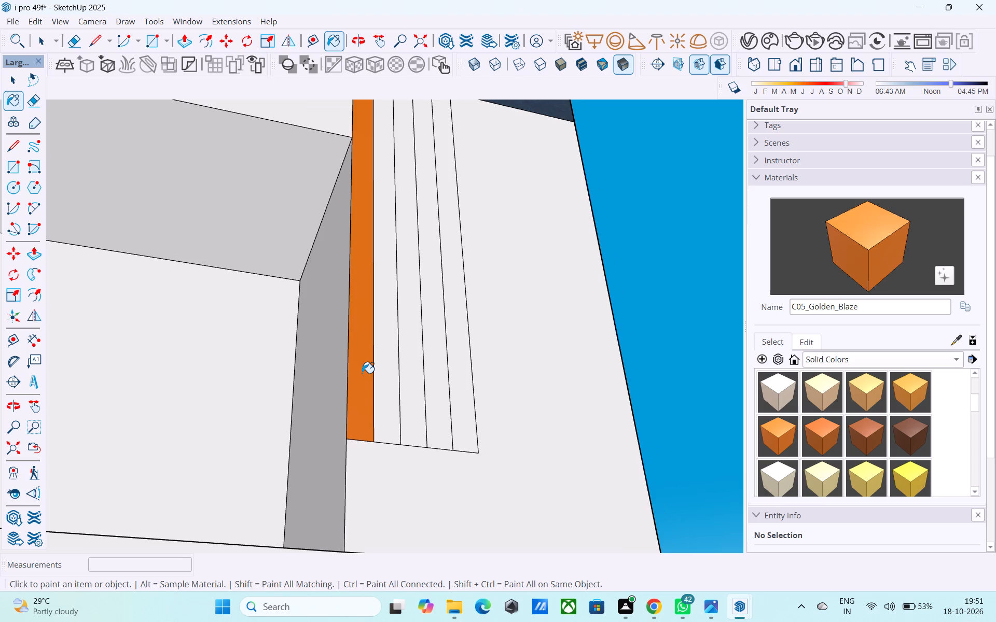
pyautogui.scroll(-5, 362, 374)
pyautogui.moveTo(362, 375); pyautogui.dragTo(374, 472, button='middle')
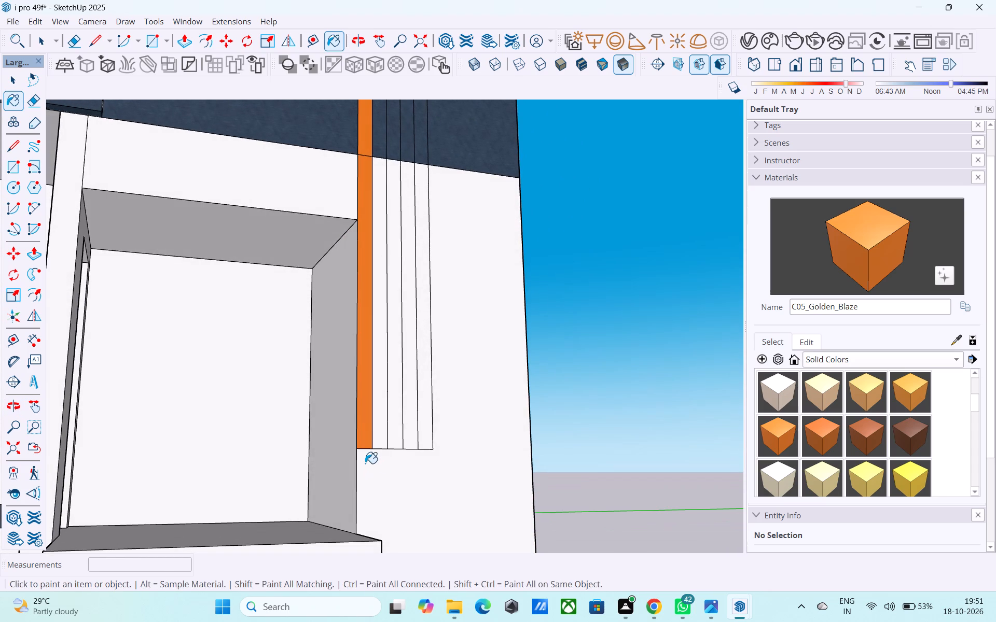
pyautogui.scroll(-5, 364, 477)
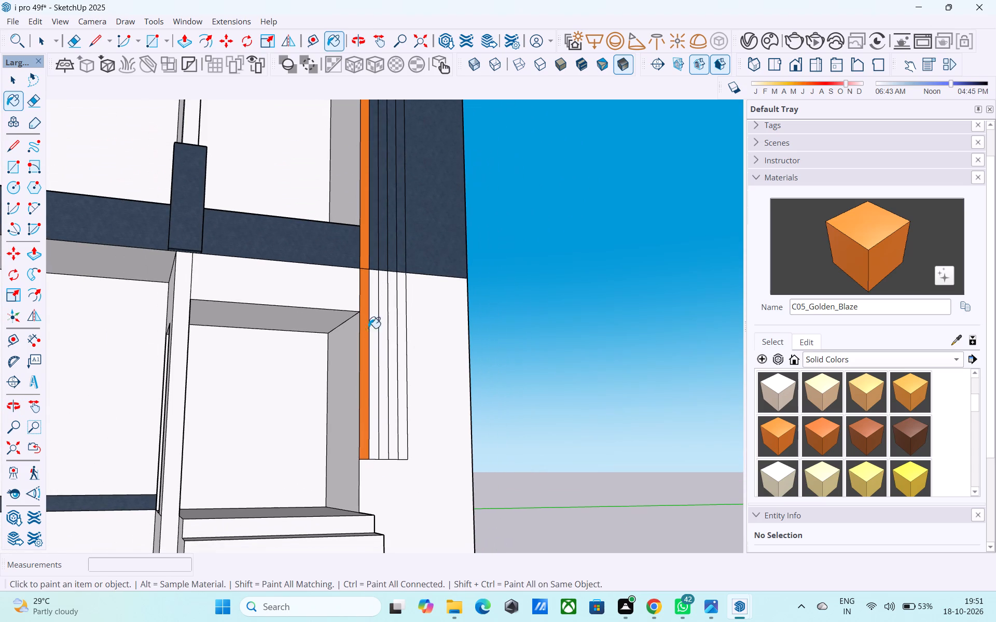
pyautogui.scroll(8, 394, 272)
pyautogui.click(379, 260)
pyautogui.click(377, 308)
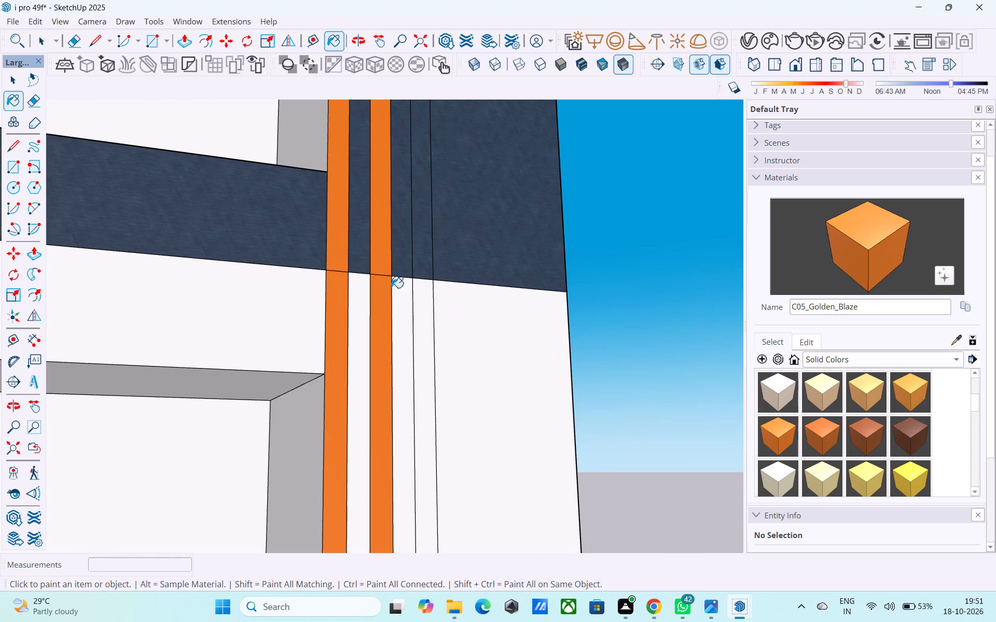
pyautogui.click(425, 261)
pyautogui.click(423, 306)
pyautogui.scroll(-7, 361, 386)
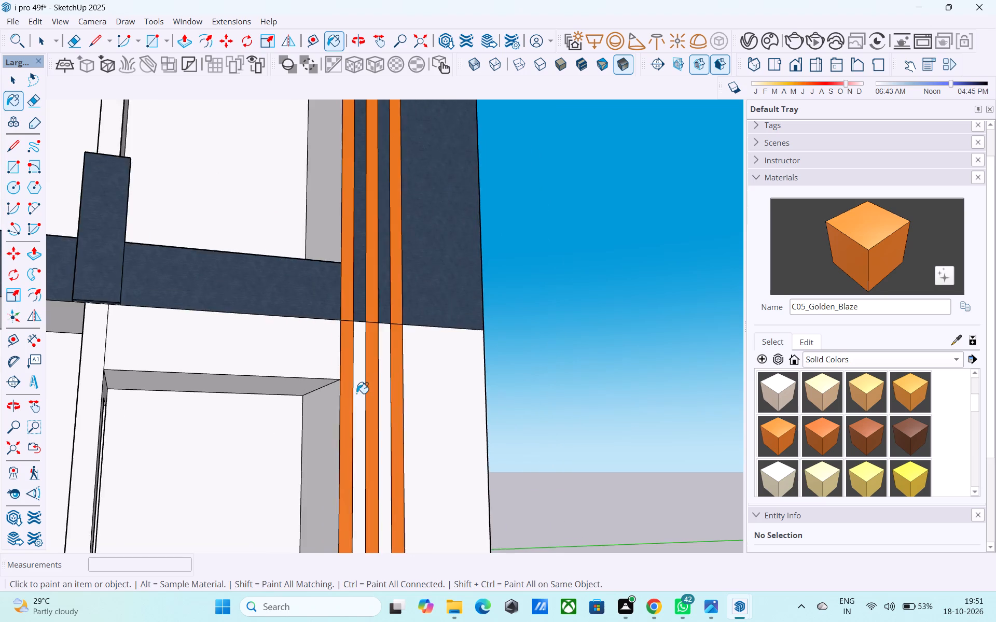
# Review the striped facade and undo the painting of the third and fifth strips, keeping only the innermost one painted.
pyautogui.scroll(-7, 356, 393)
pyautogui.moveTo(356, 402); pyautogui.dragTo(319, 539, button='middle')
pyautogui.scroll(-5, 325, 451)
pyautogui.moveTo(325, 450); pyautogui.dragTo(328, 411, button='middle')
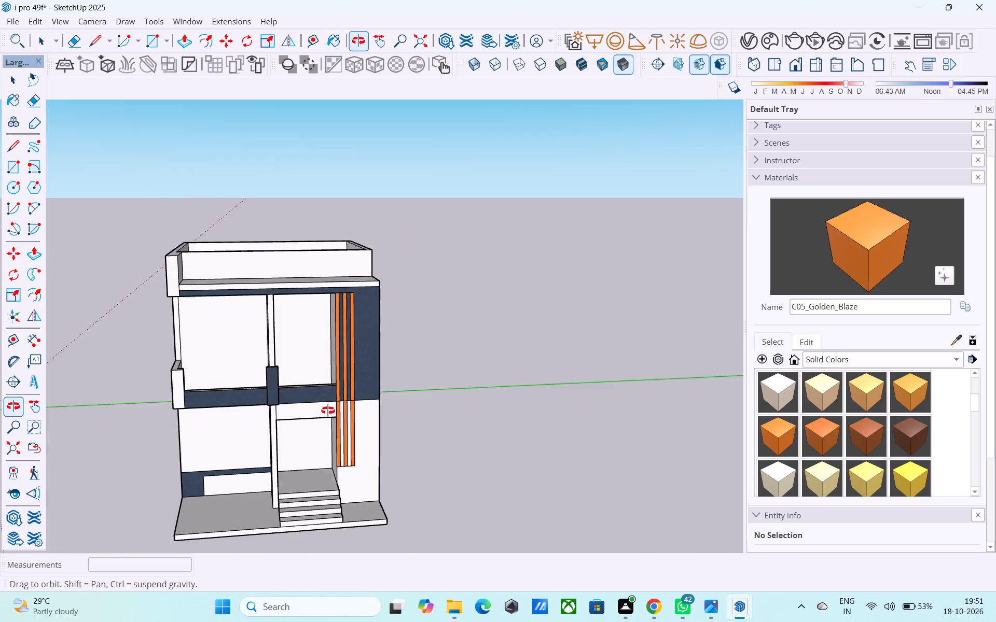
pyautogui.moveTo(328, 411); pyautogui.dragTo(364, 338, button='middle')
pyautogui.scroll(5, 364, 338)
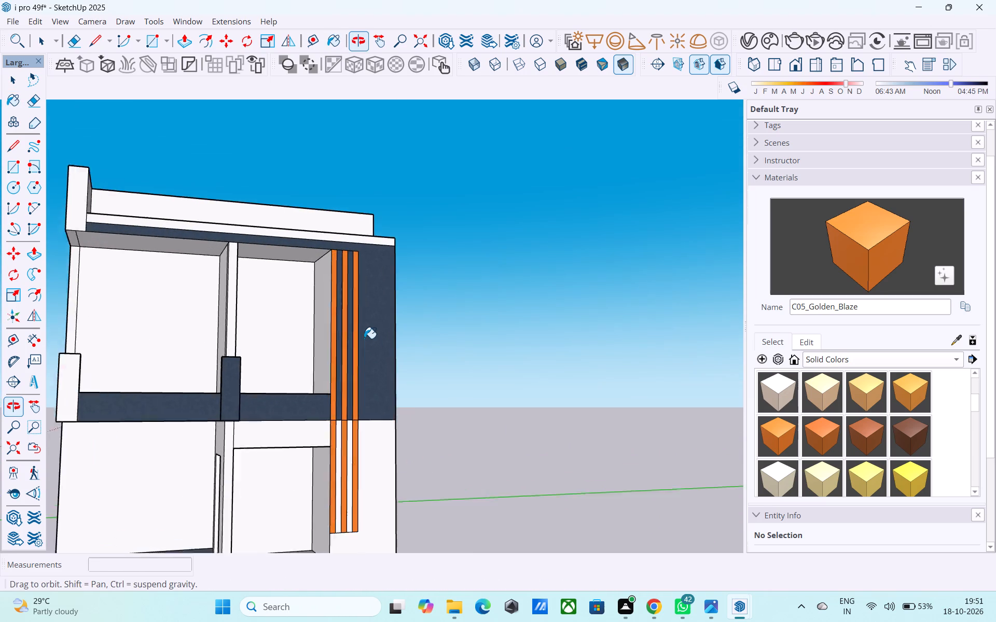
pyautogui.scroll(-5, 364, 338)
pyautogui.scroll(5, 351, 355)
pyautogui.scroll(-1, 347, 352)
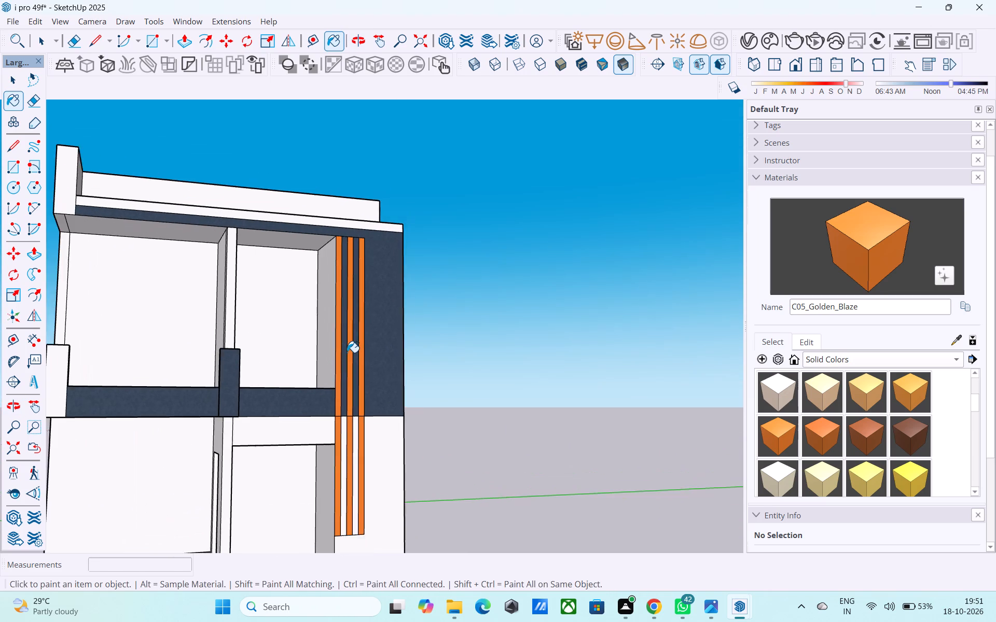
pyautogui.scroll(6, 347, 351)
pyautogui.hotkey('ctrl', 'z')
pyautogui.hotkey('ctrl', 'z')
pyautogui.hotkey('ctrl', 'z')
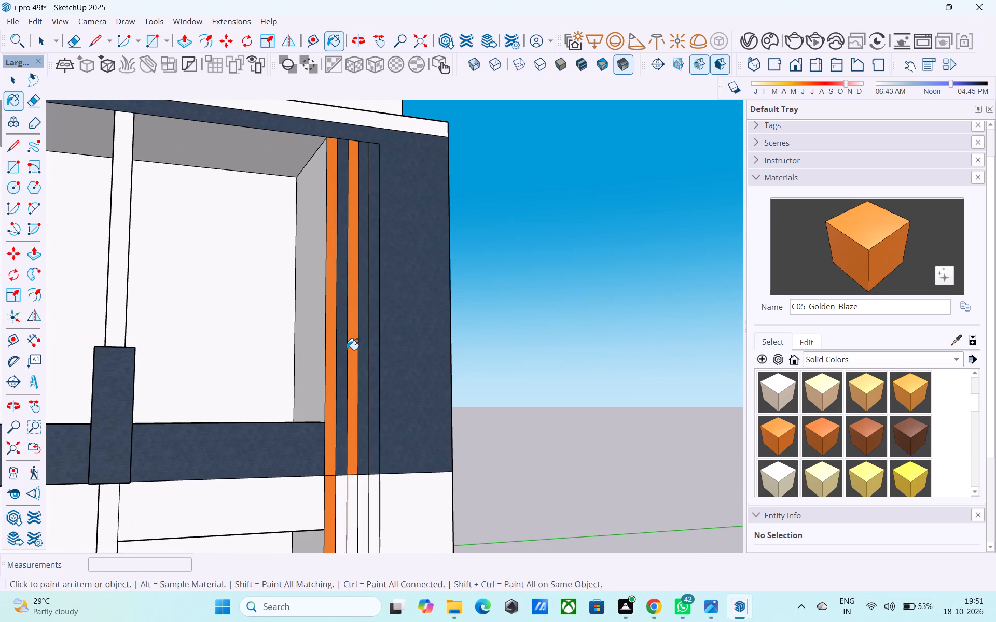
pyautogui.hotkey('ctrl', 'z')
# Erase the four vertical lines beyond the golden strip, above and below the dark-blue boundary, and their bottom connecting line.
pyautogui.press('e')
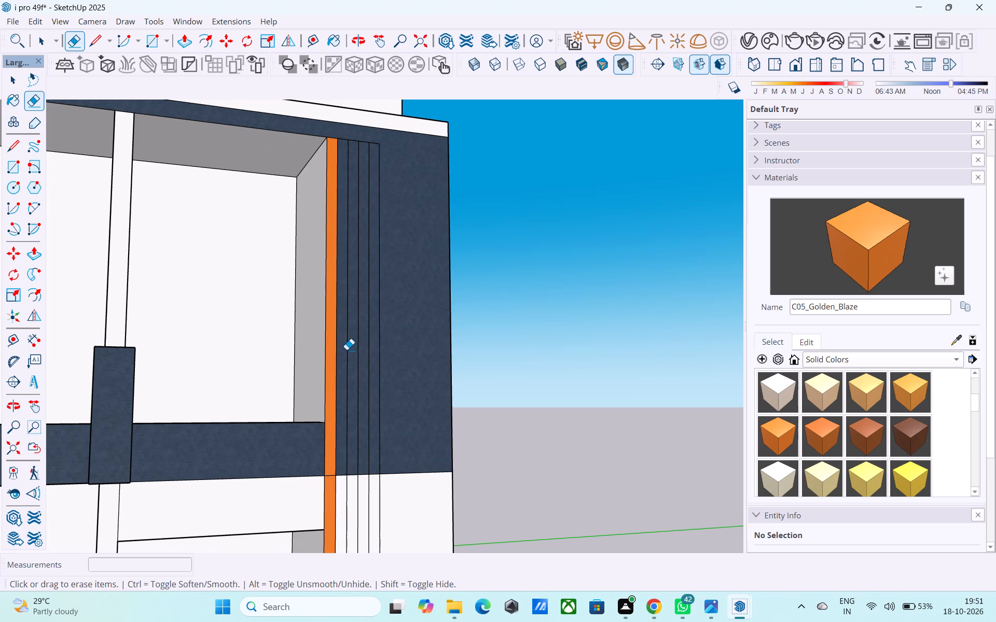
pyautogui.moveTo(349, 348); pyautogui.dragTo(382, 358)
pyautogui.moveTo(345, 440); pyautogui.dragTo(400, 440)
pyautogui.scroll(-6, 385, 413)
pyautogui.scroll(6, 359, 484)
pyautogui.moveTo(359, 480); pyautogui.dragTo(432, 475)
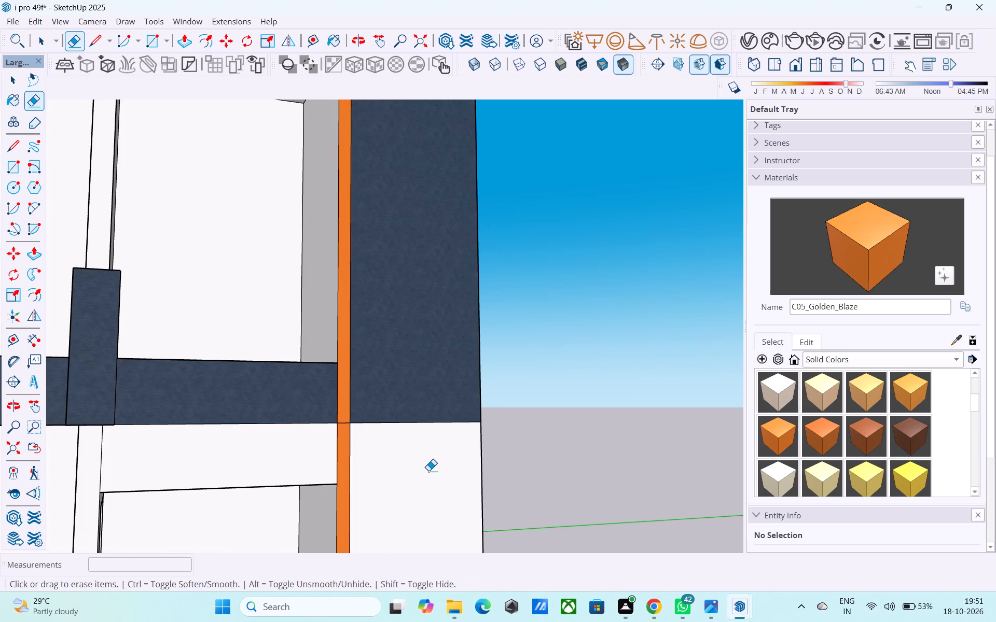
pyautogui.scroll(-6, 353, 282)
pyautogui.moveTo(362, 529); pyautogui.dragTo(362, 547)
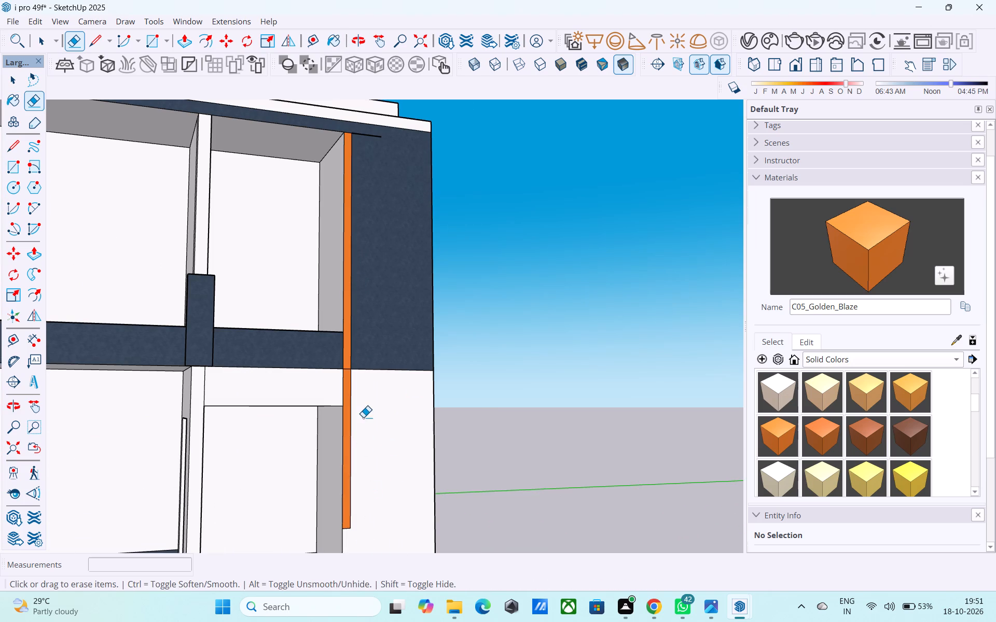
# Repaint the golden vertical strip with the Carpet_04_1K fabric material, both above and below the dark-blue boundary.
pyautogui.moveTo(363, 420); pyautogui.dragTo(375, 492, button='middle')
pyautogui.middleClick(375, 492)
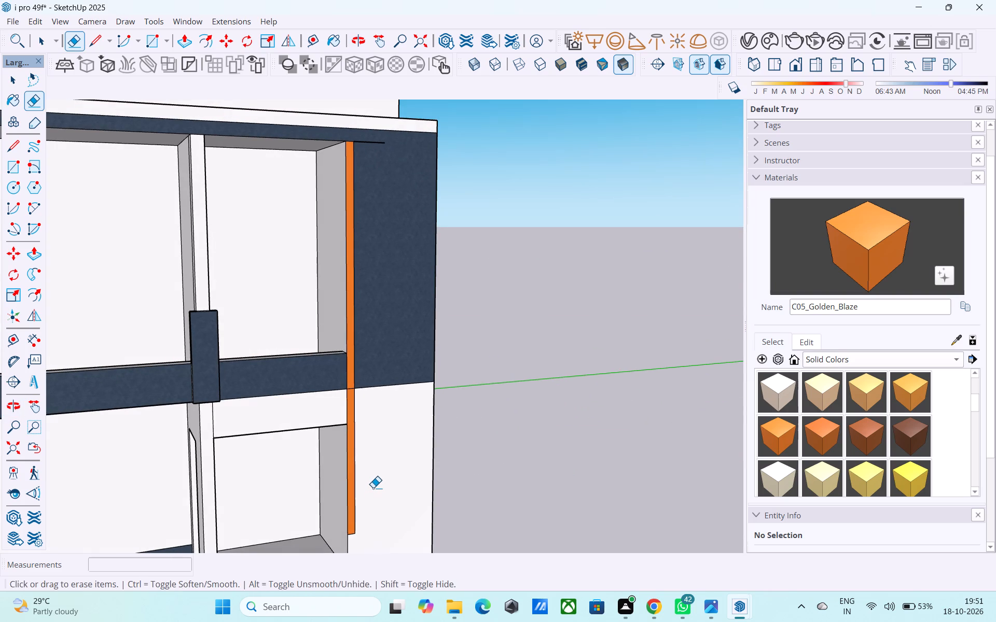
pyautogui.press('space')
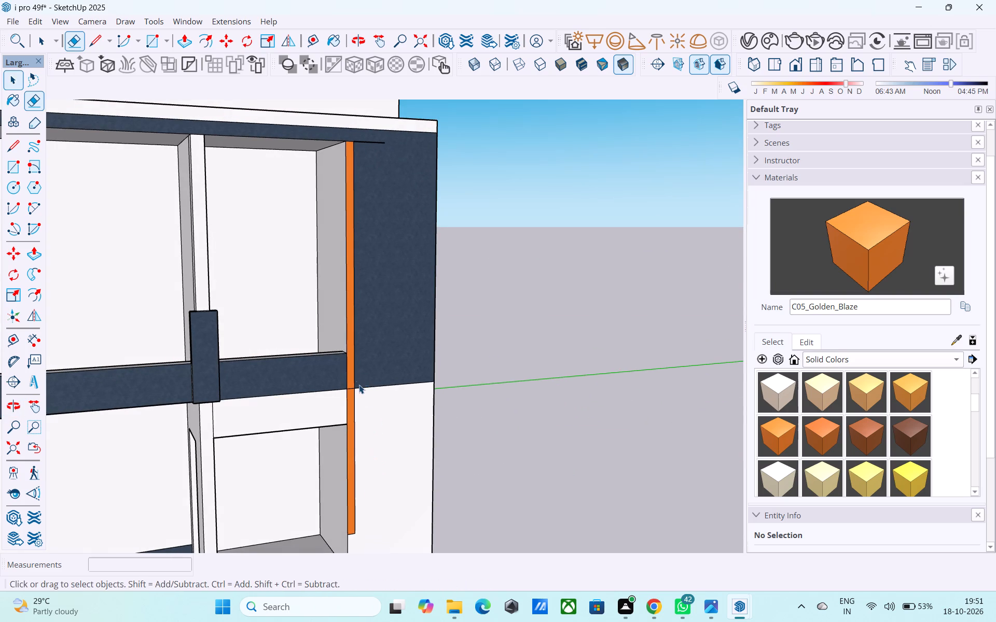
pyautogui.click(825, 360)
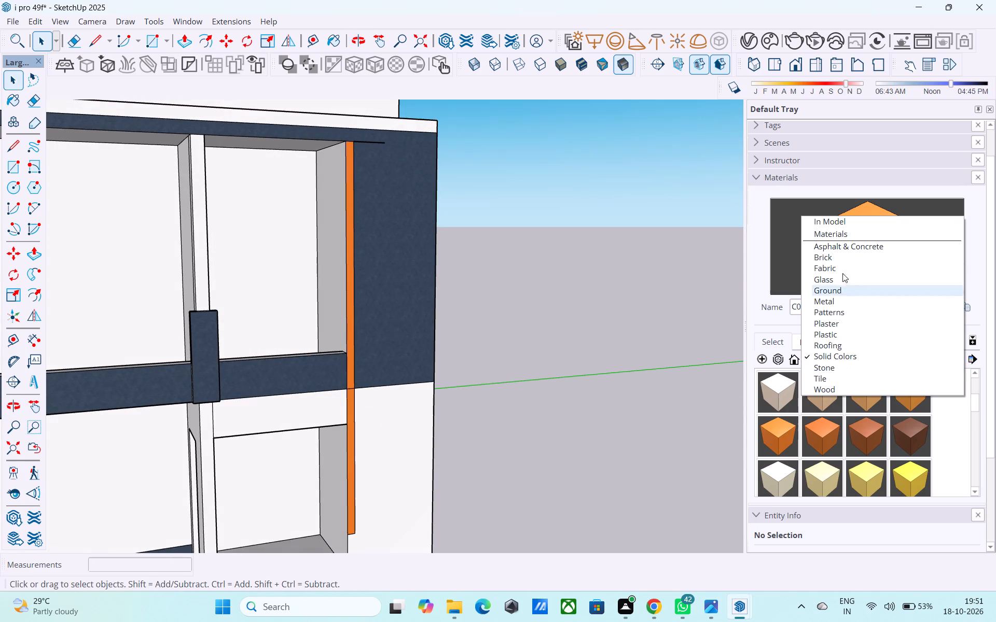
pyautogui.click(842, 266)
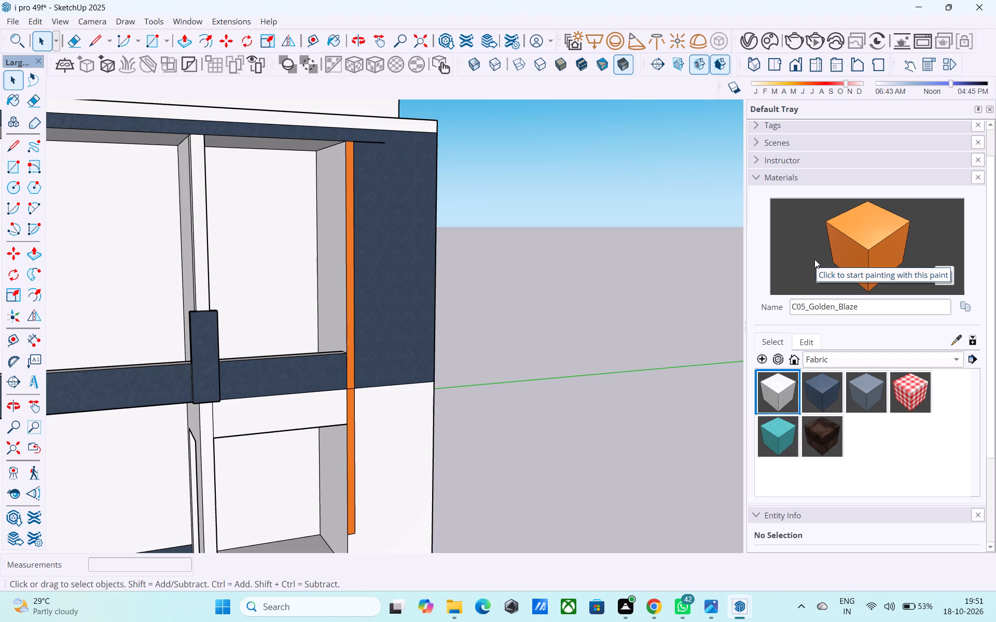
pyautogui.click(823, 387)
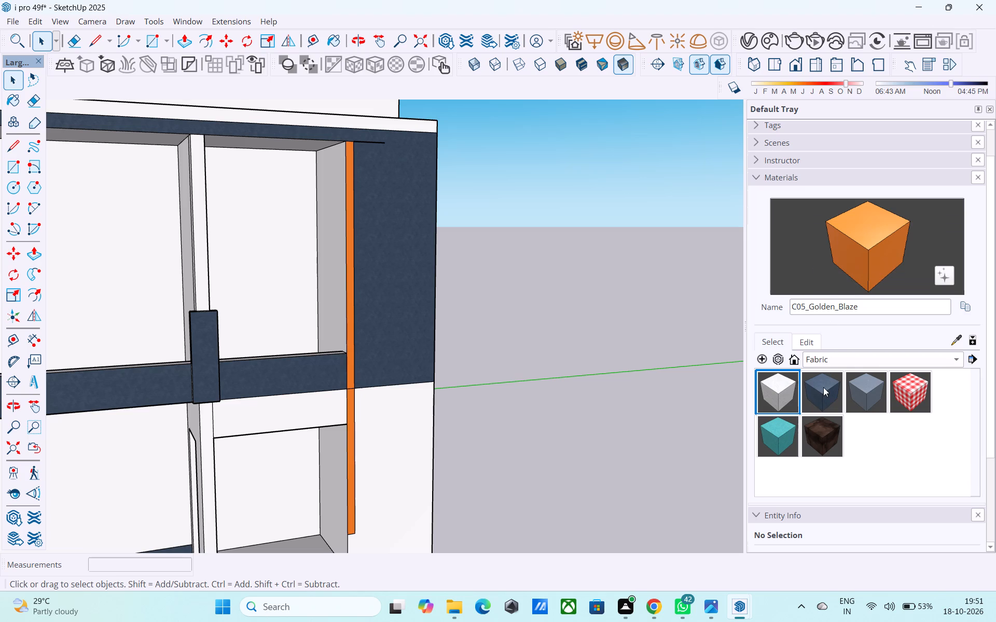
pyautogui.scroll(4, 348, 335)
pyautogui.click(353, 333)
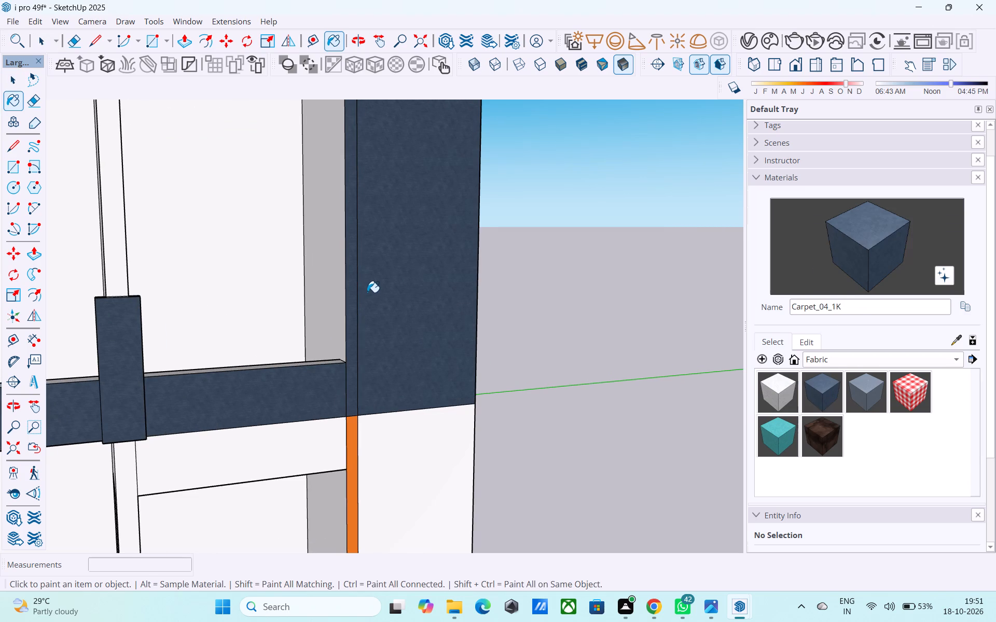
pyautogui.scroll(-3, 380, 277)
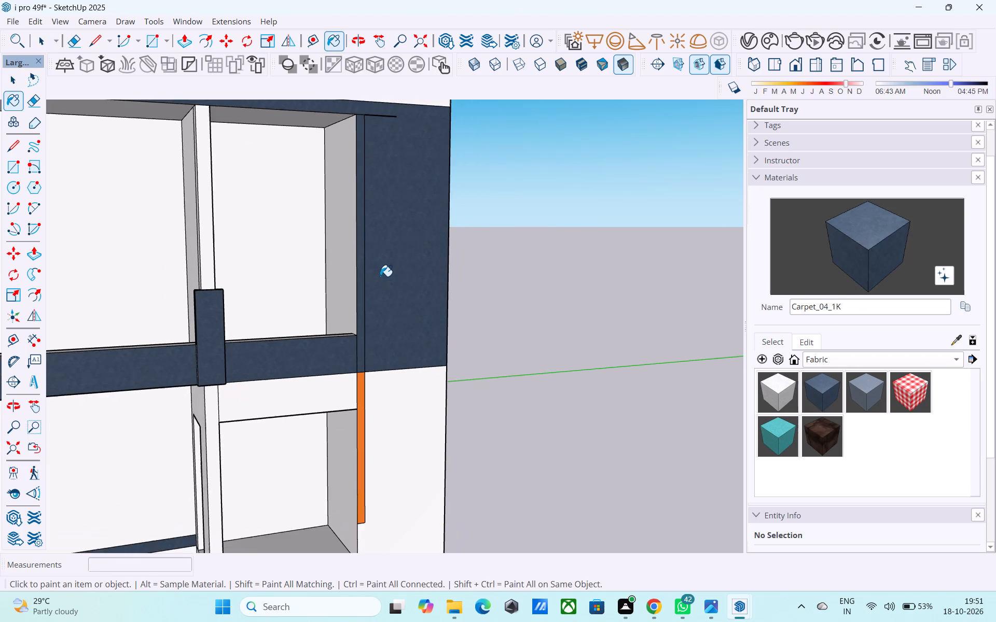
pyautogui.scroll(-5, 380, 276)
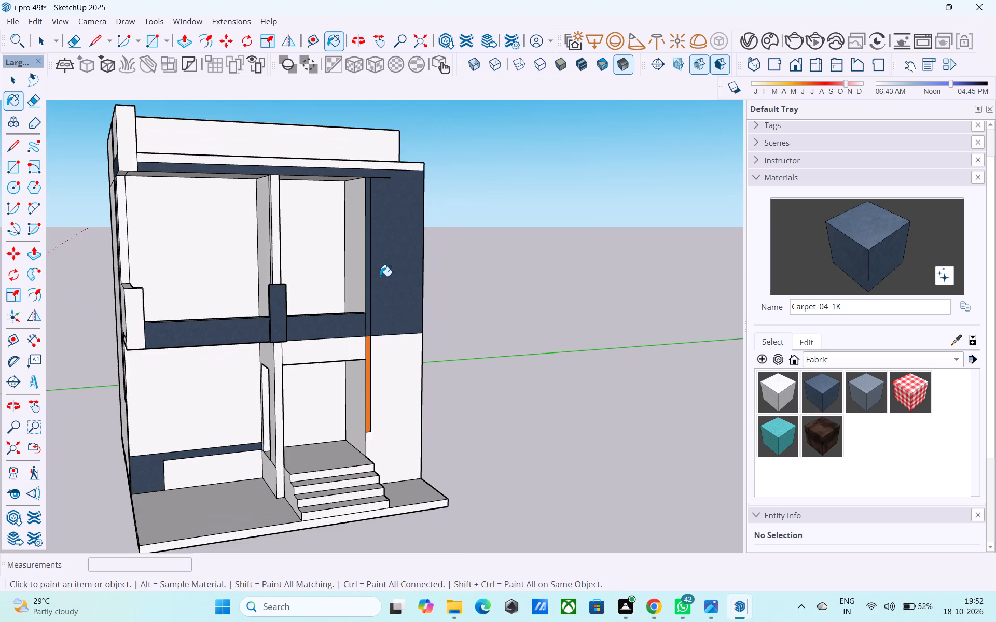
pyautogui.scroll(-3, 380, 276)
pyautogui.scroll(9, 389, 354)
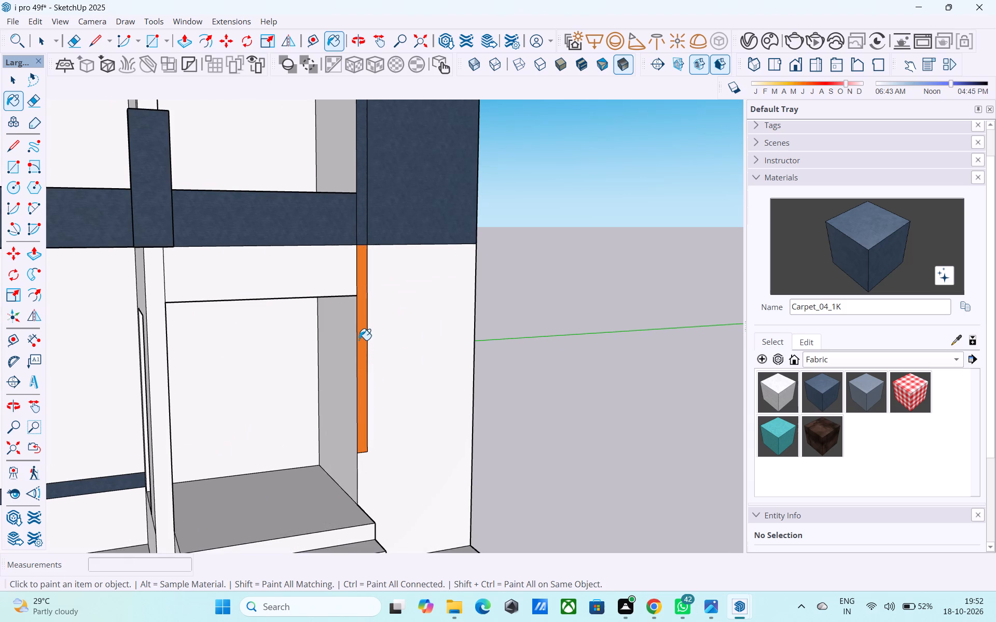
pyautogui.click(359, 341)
# Erase the short boundary line crossing the vertical strip so its upper and lower portions form one face.
pyautogui.press('e')
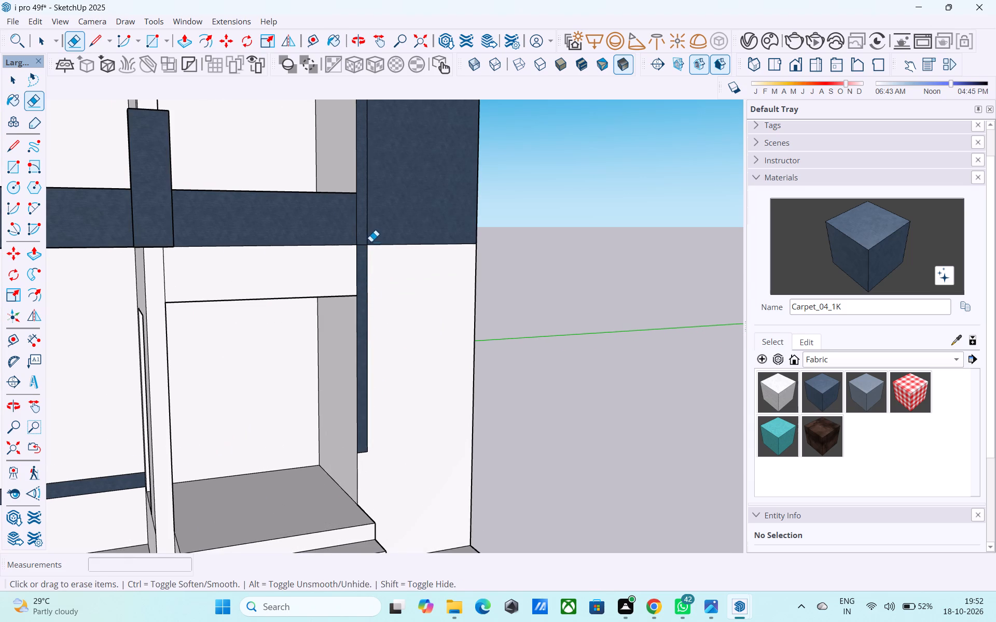
pyautogui.scroll(-3, 368, 248)
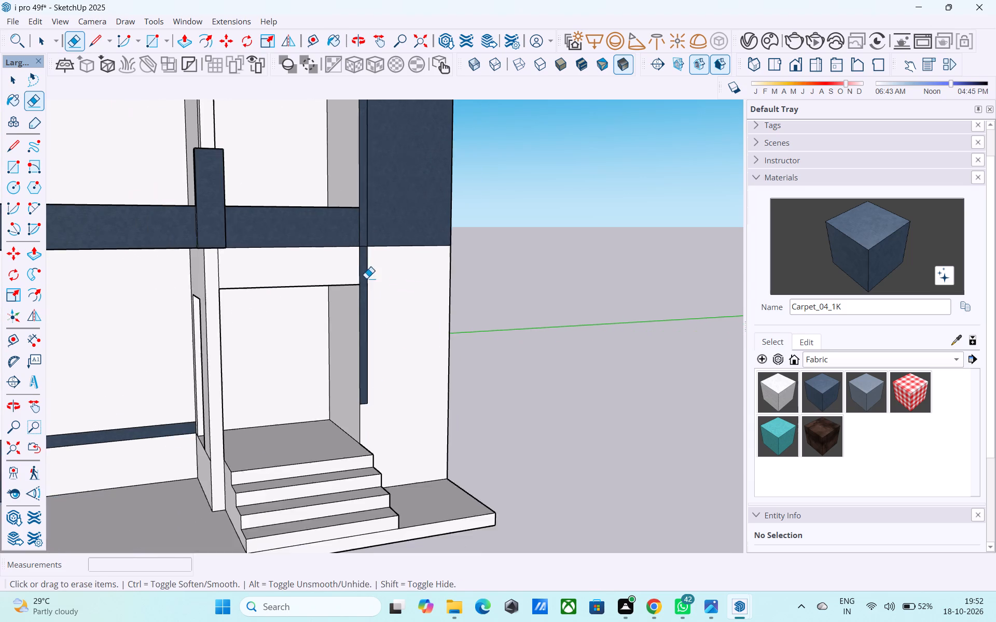
pyautogui.scroll(-6, 366, 278)
pyautogui.scroll(-3, 329, 378)
pyautogui.scroll(17, 362, 301)
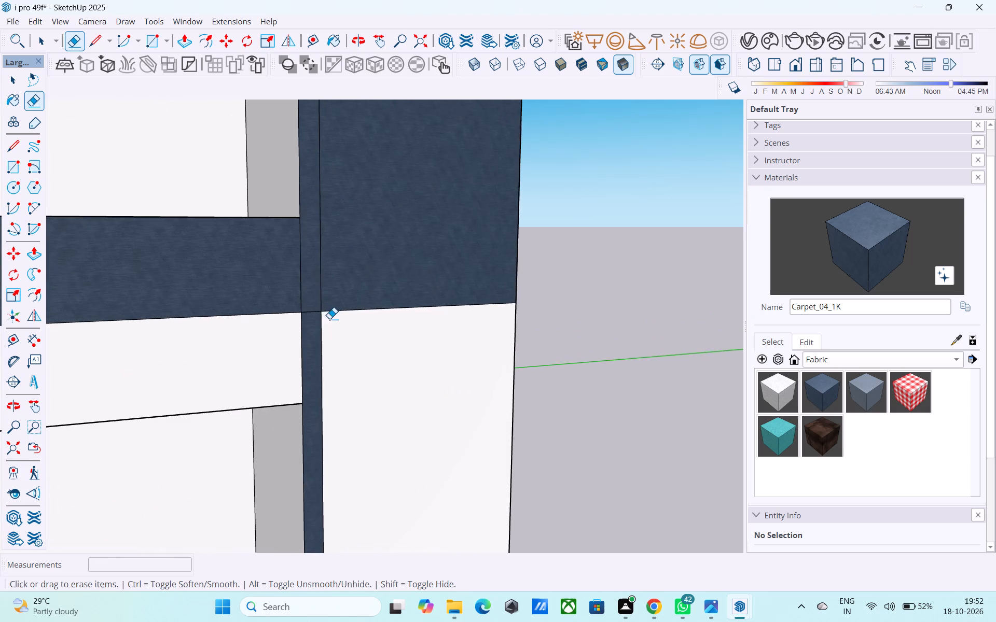
pyautogui.scroll(2, 329, 319)
pyautogui.moveTo(316, 310); pyautogui.dragTo(315, 315)
# Copy the full-height vertical strip twice toward the facade's outer edge, about 5 7/16" and 10 3/4" from the original.
pyautogui.scroll(-16, 326, 337)
pyautogui.moveTo(327, 340); pyautogui.dragTo(330, 345, button='middle')
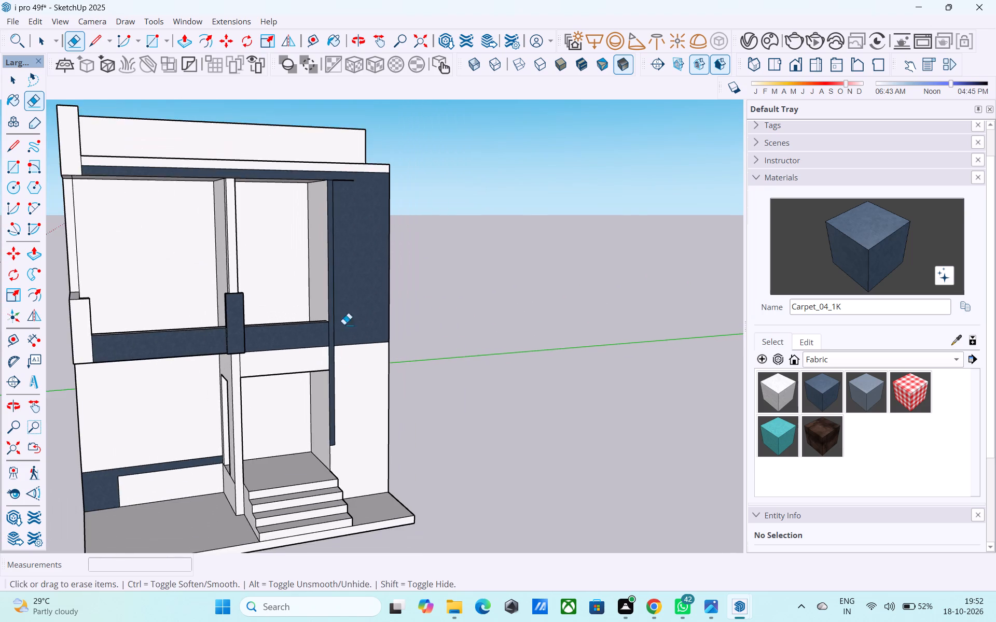
pyautogui.scroll(4, 346, 280)
pyautogui.press('space')
pyautogui.click(323, 224)
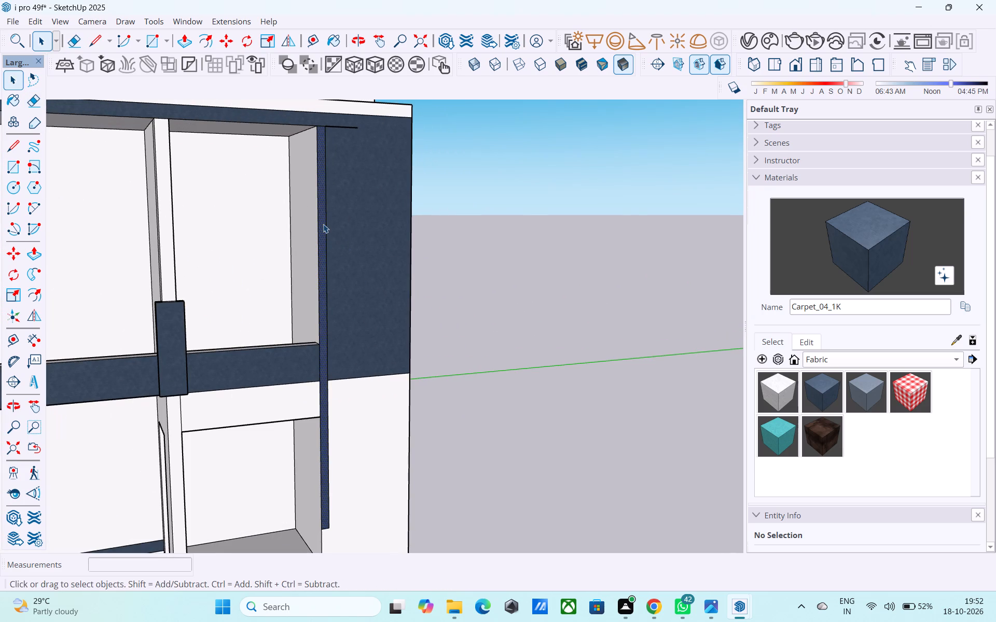
pyautogui.scroll(7, 333, 400)
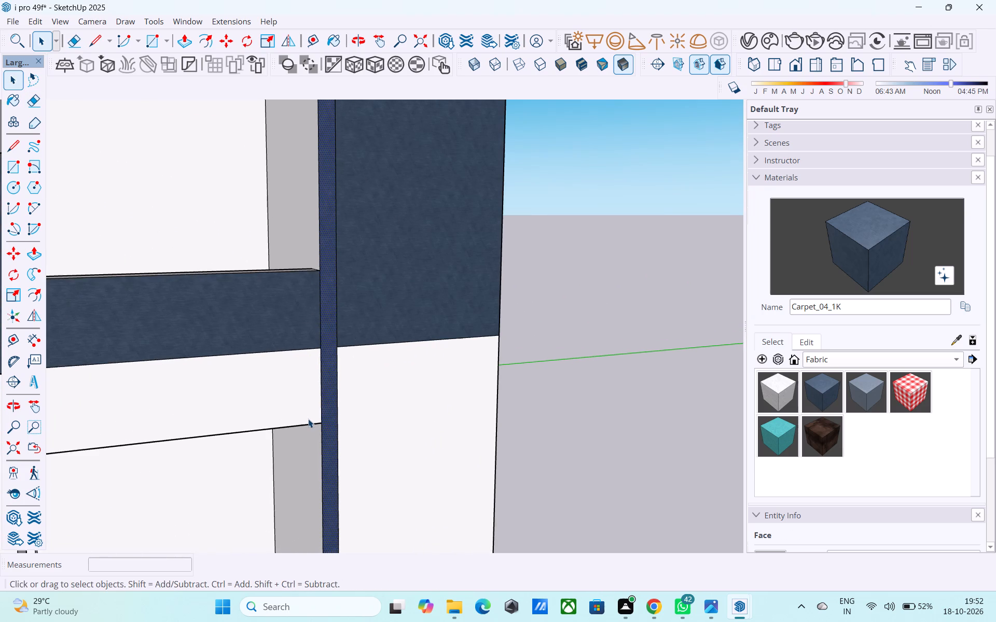
pyautogui.scroll(-8, 338, 349)
pyautogui.moveTo(350, 363); pyautogui.dragTo(326, 462, button='middle')
pyautogui.scroll(-3, 324, 462)
pyautogui.scroll(2, 328, 200)
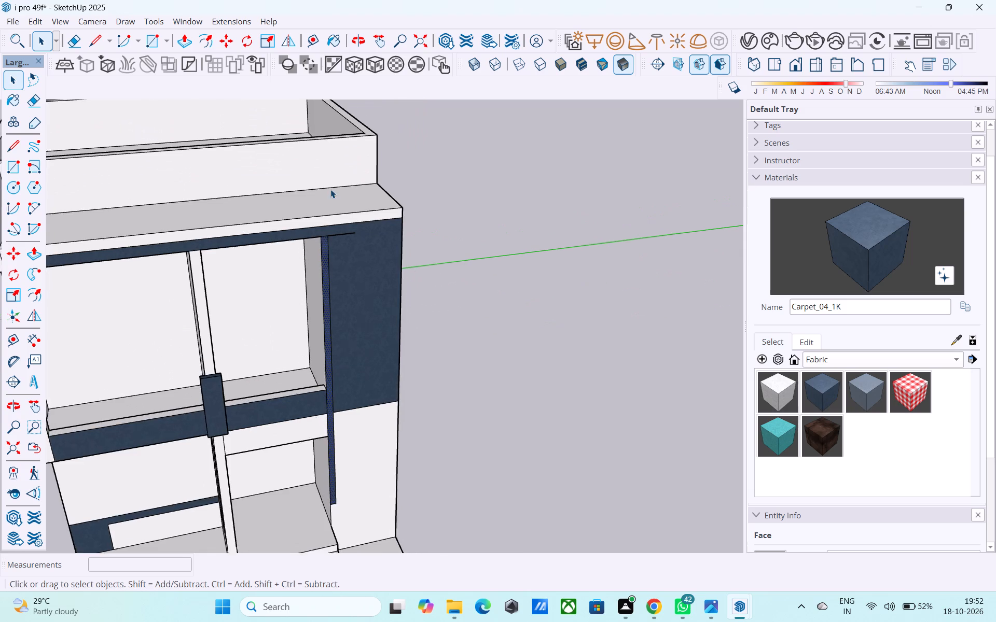
pyautogui.scroll(4, 330, 189)
pyautogui.moveTo(303, 226); pyautogui.dragTo(286, 175, button='middle')
pyautogui.click(286, 177)
pyautogui.press('m')
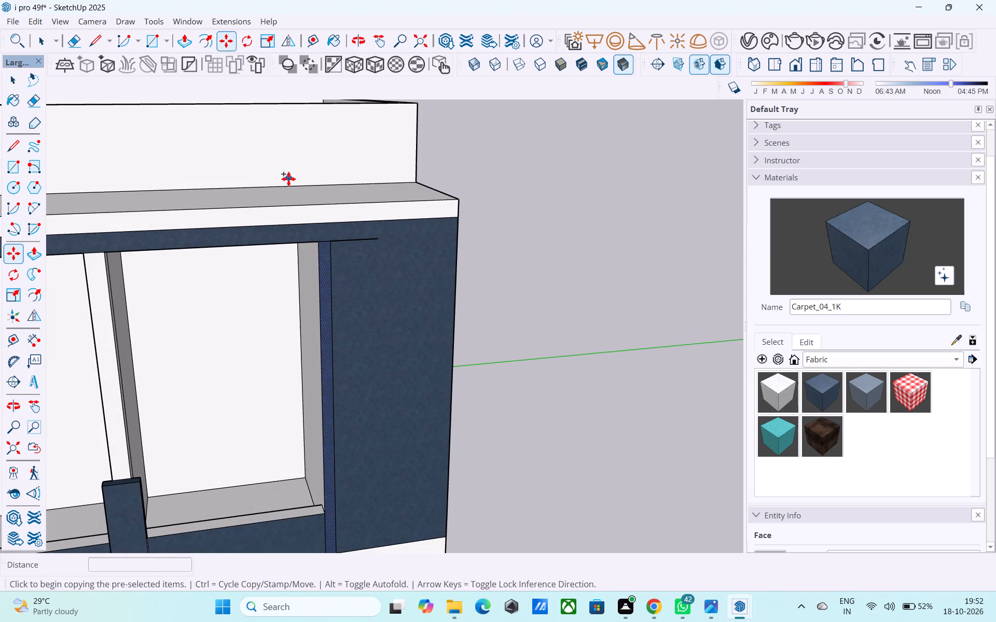
pyautogui.scroll(9, 326, 267)
pyautogui.click(336, 211)
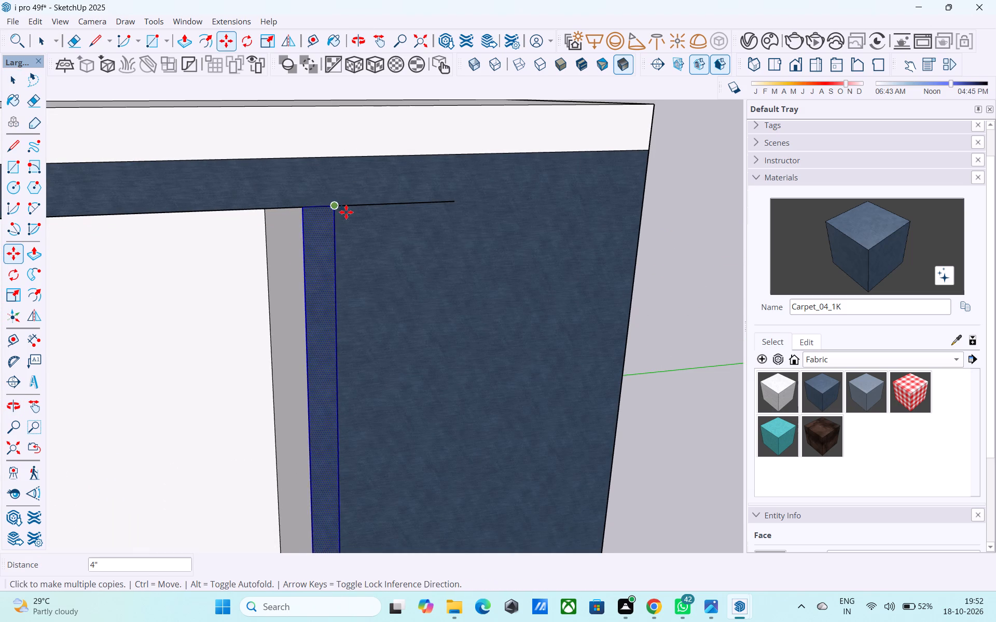
pyautogui.click(376, 203)
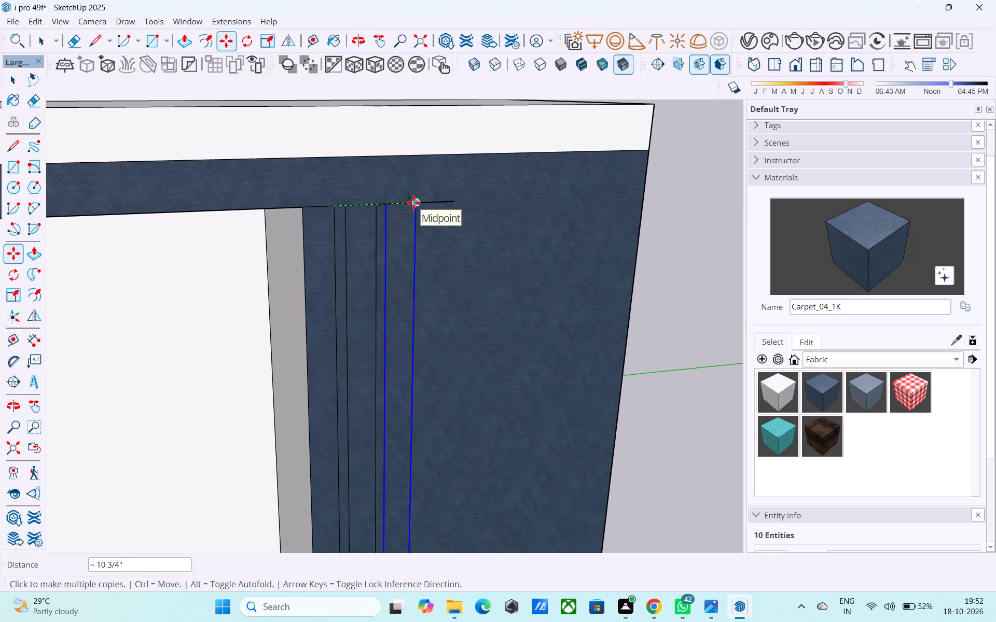
pyautogui.click(413, 203)
# Paint the original strip and its two copies with C05_Golden_Blaze from the Solid Colors collection.
pyautogui.moveTo(410, 208); pyautogui.dragTo(355, 173, button='middle')
pyautogui.scroll(-9, 355, 173)
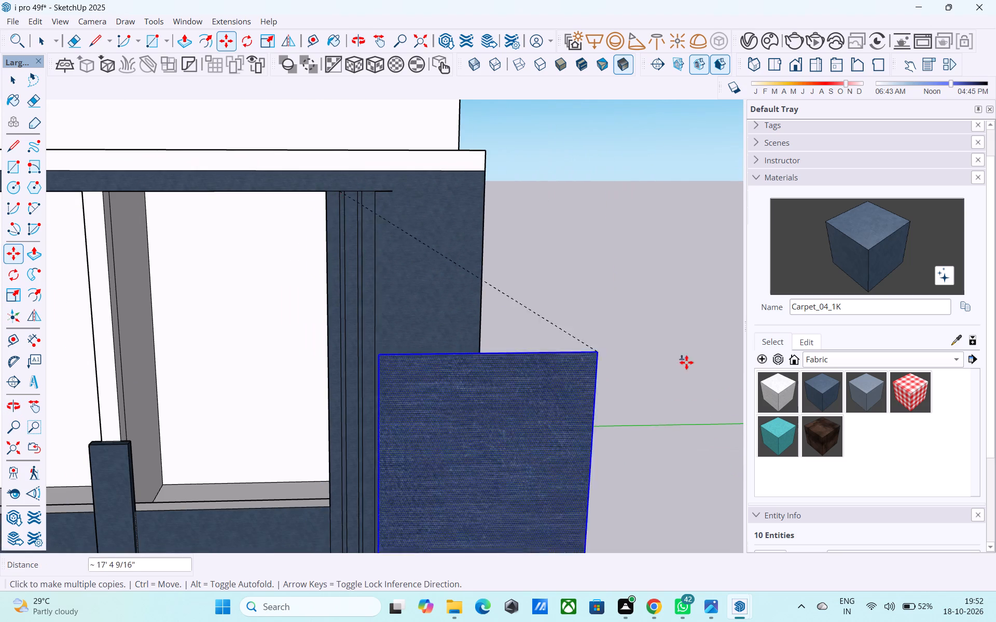
pyautogui.click(827, 358)
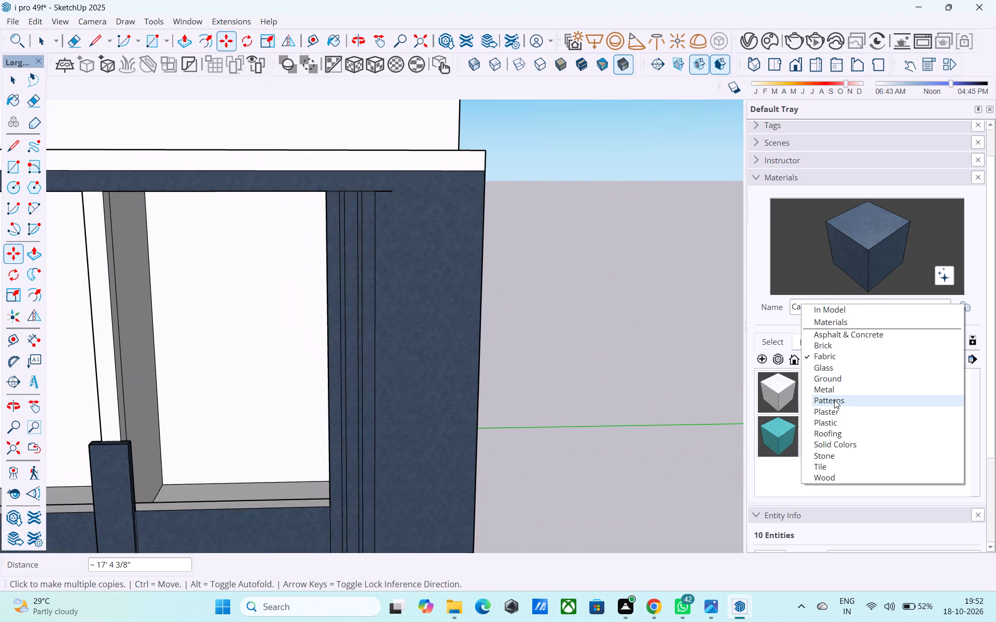
pyautogui.click(847, 447)
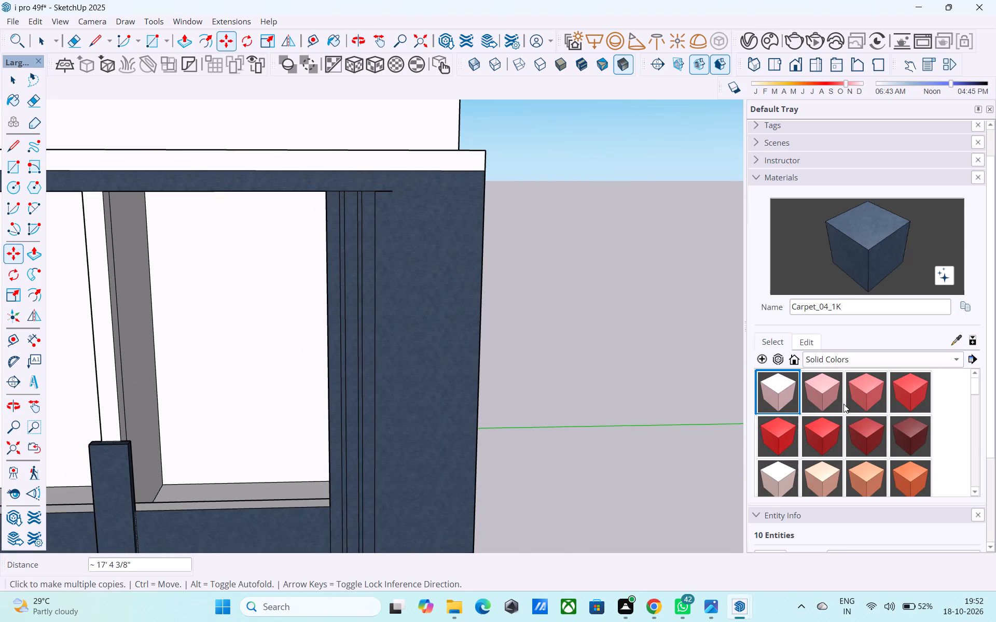
pyautogui.scroll(-3, 890, 478)
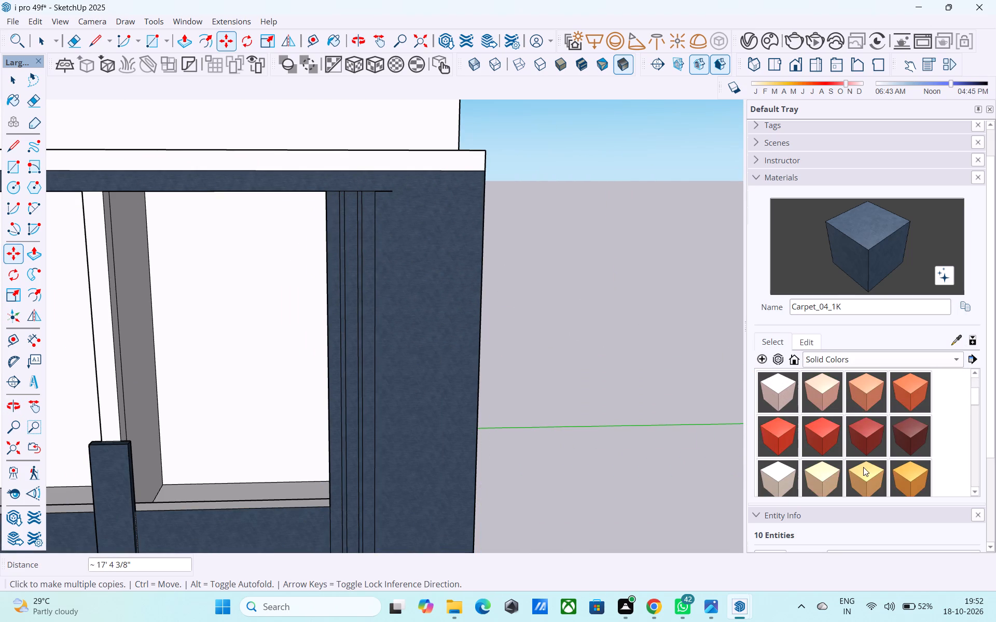
pyautogui.scroll(-1, 859, 457)
pyautogui.click(777, 486)
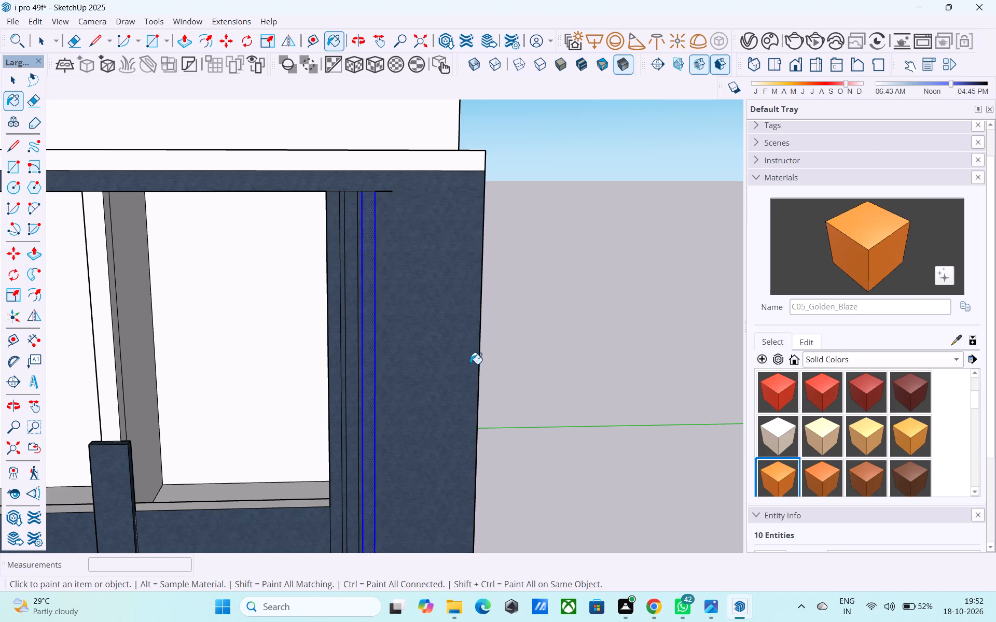
pyautogui.scroll(5, 349, 241)
pyautogui.click(321, 209)
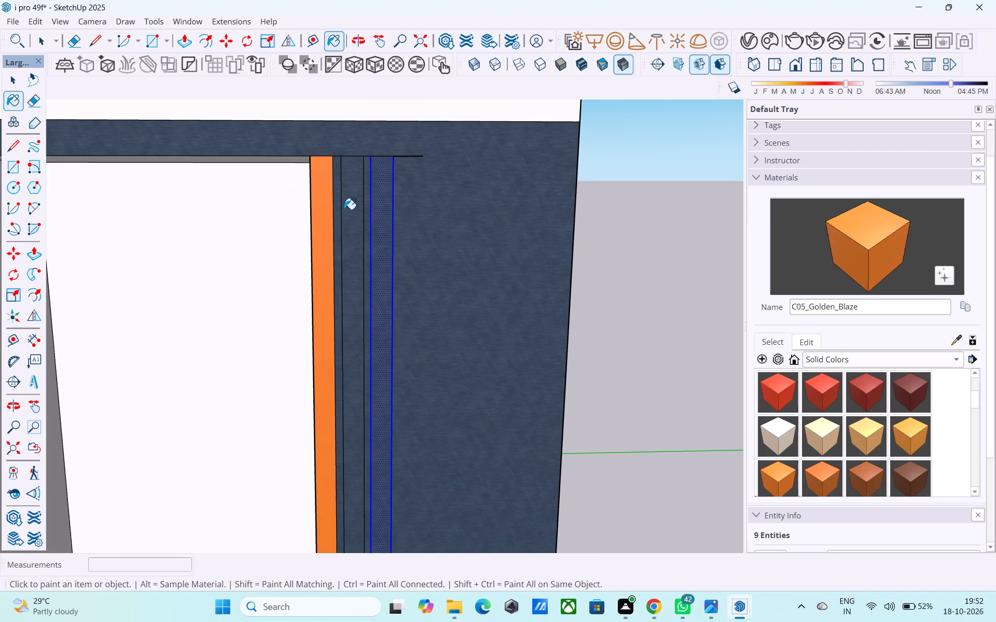
pyautogui.click(347, 208)
pyautogui.click(385, 195)
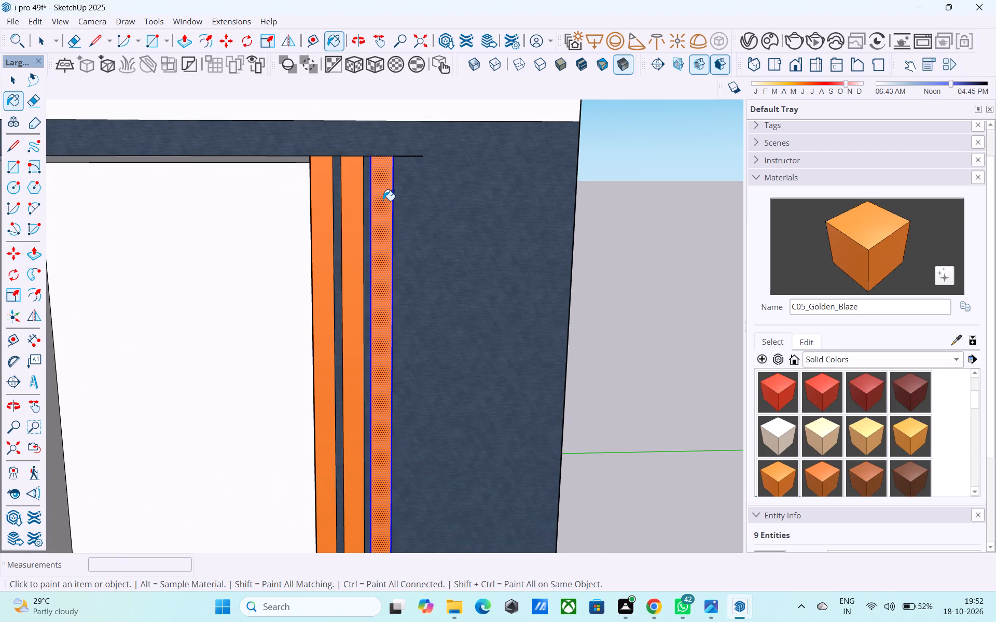
# Erase the leftover horizontal line beyond the third golden strip and the short top edges closing the two gaps between strips.
pyautogui.scroll(-1, 384, 204)
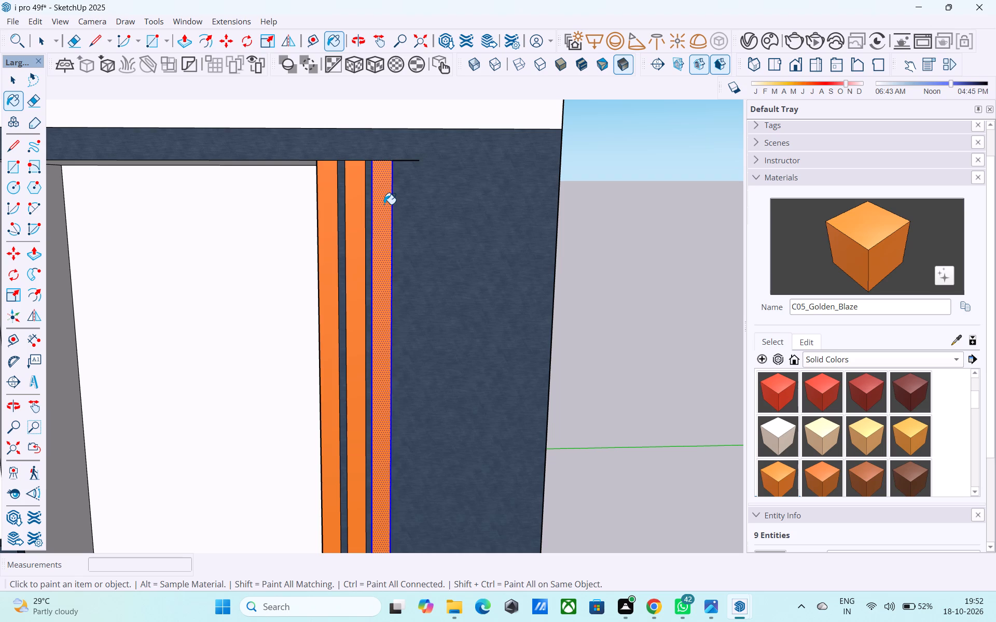
pyautogui.press('e')
pyautogui.click(412, 161)
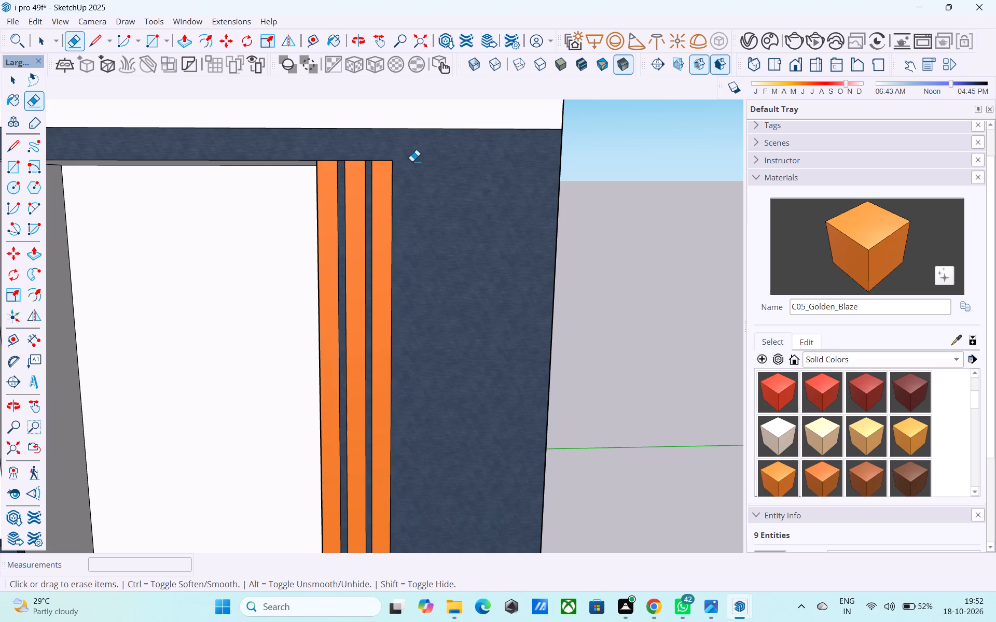
pyautogui.press('space')
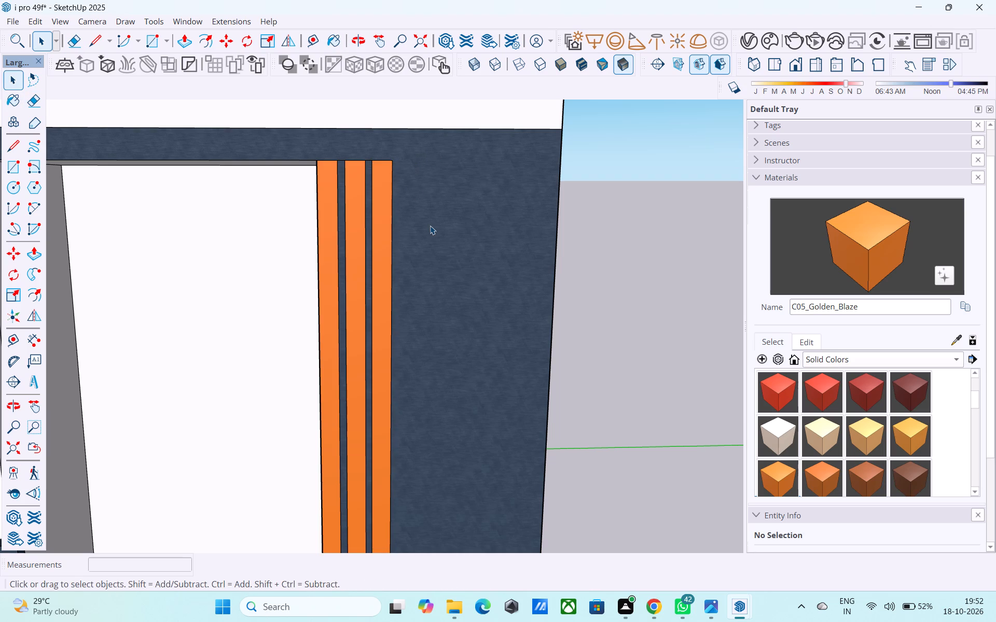
pyautogui.scroll(3, 368, 185)
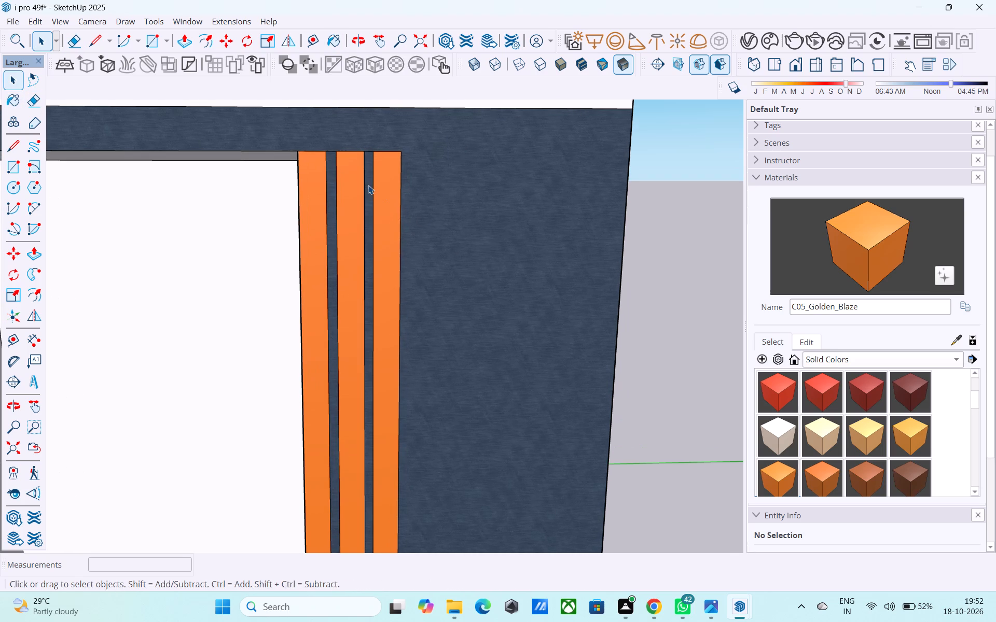
pyautogui.scroll(2, 354, 203)
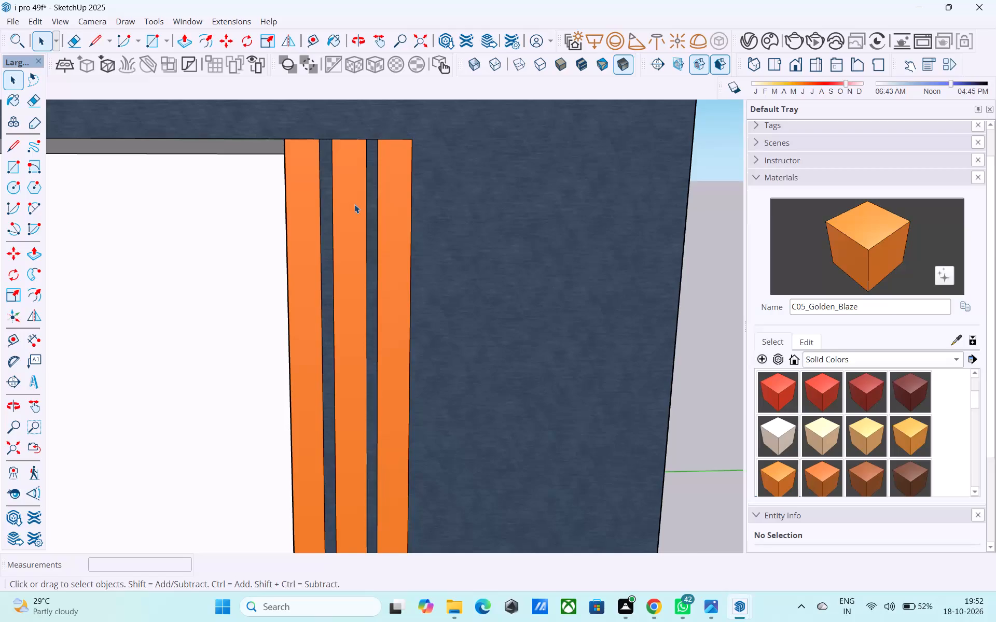
pyautogui.scroll(1, 354, 204)
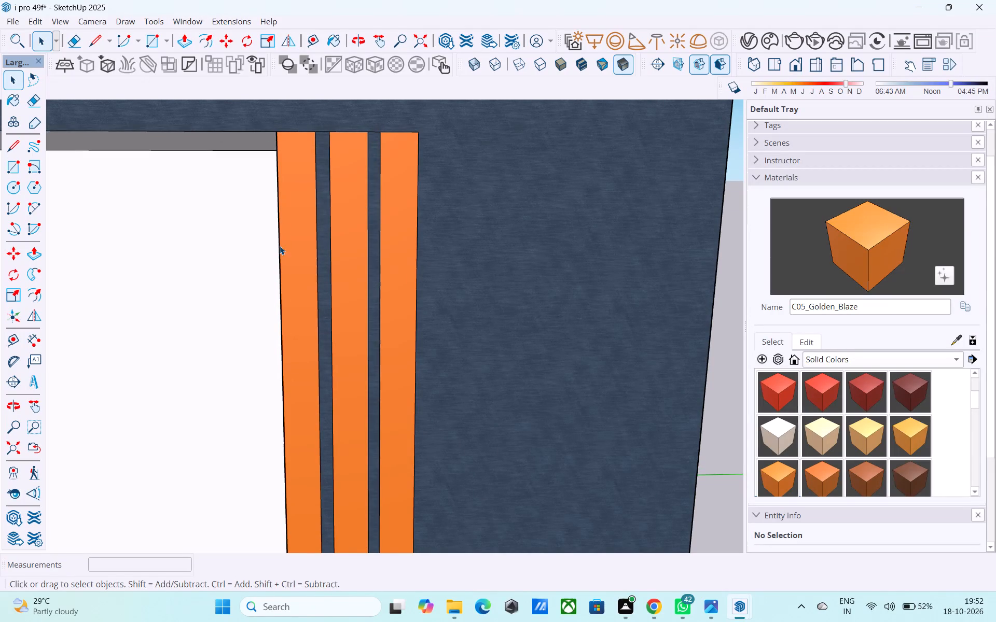
pyautogui.press('e')
pyautogui.click(321, 133)
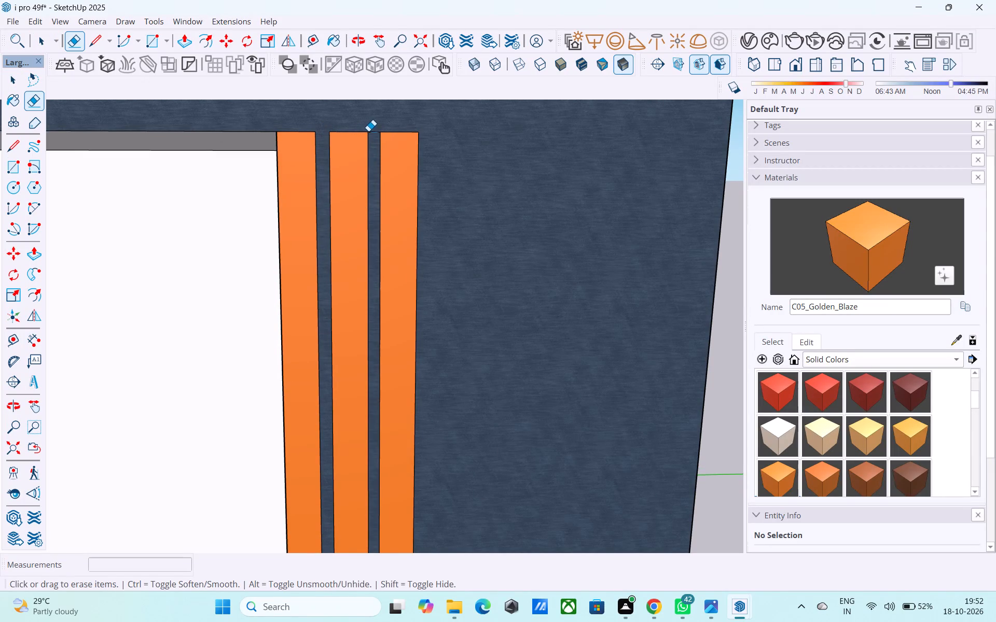
pyautogui.moveTo(371, 130); pyautogui.dragTo(372, 140)
pyautogui.scroll(-5, 336, 242)
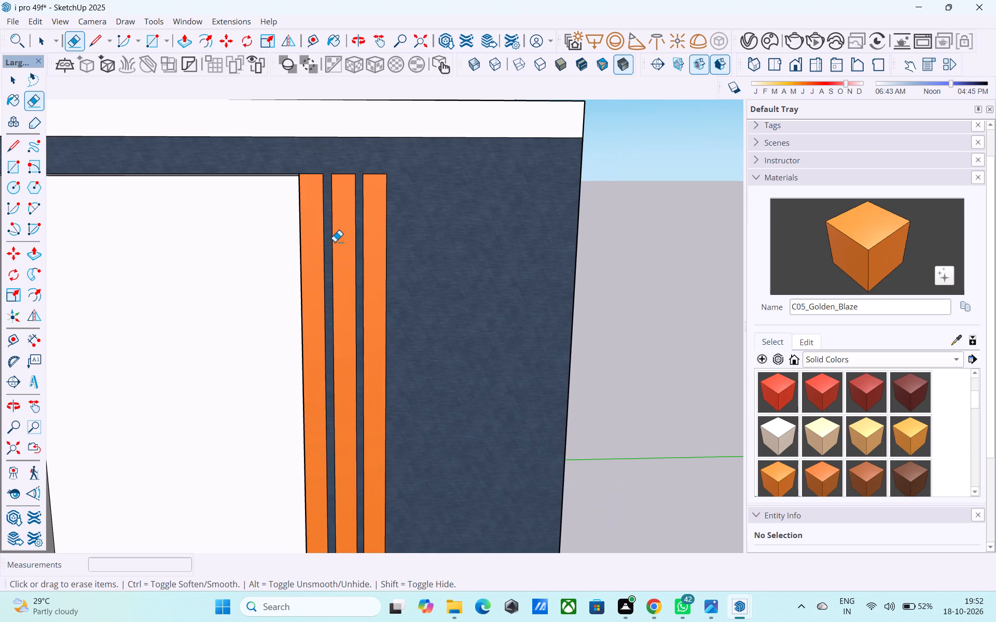
# Erase the short boundary lines crossing the second and third strips at the dark-blue band's lower edge, merging each strip into one face.
pyautogui.scroll(-10, 333, 240)
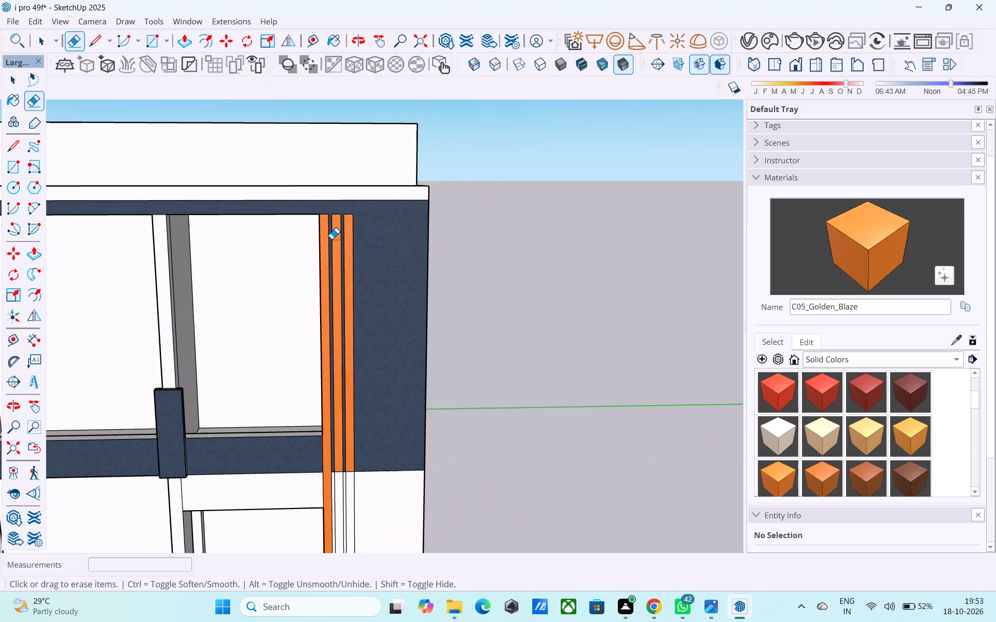
pyautogui.scroll(-5, 331, 239)
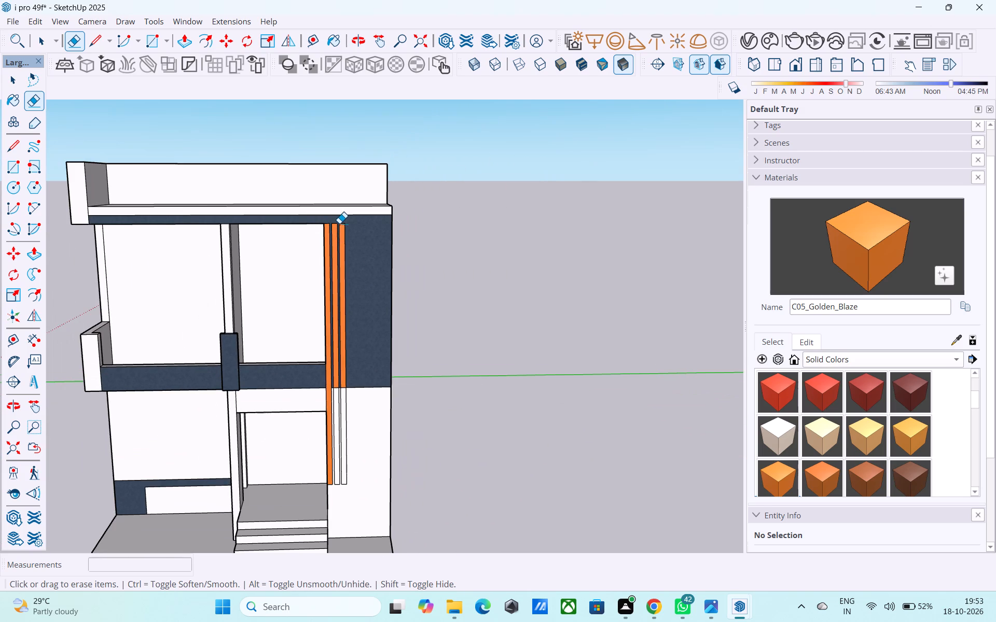
pyautogui.scroll(-3, 339, 223)
pyautogui.scroll(2, 220, 474)
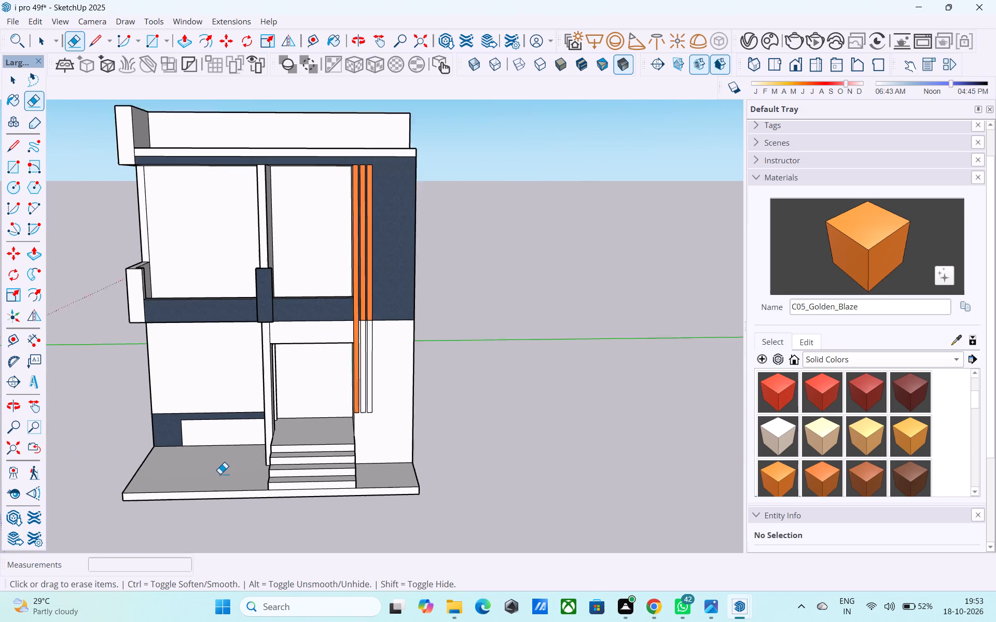
pyautogui.scroll(1, 220, 474)
pyautogui.scroll(5, 344, 357)
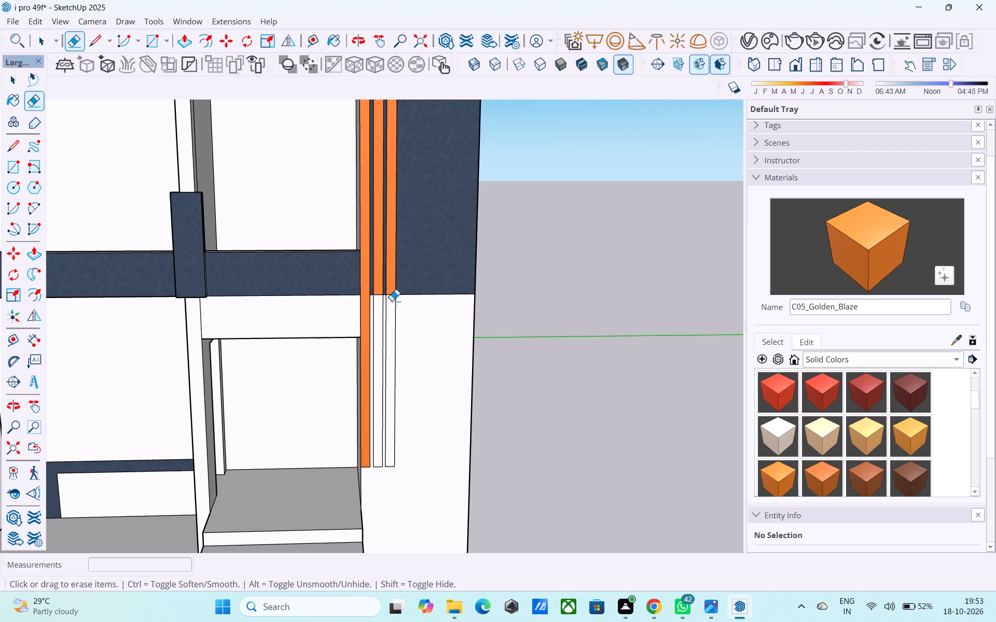
pyautogui.scroll(12, 392, 301)
pyautogui.moveTo(362, 276); pyautogui.dragTo(357, 287)
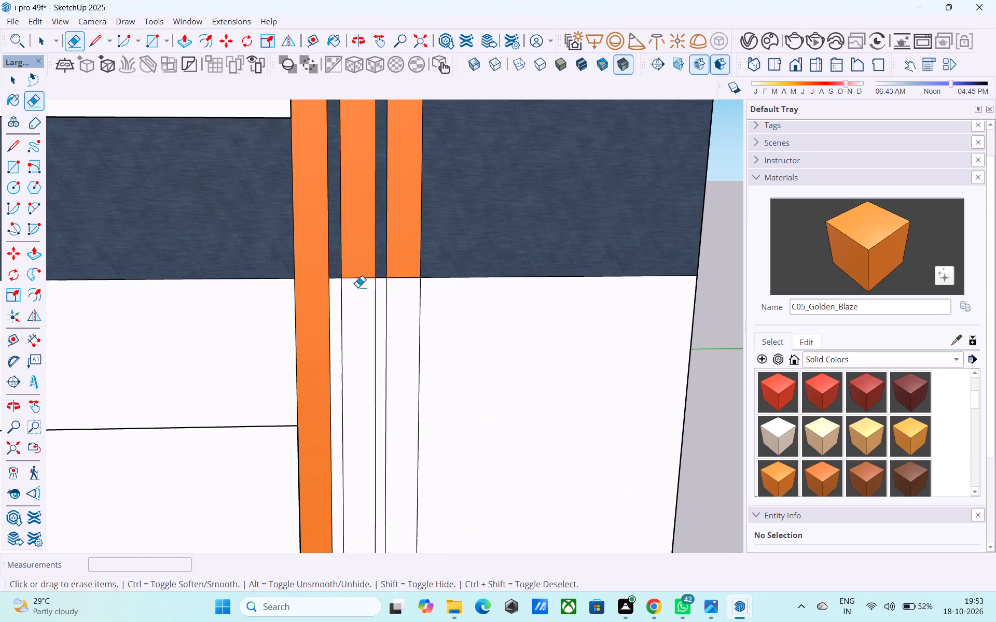
pyautogui.moveTo(357, 287); pyautogui.dragTo(348, 307)
pyautogui.moveTo(395, 277); pyautogui.dragTo(399, 290)
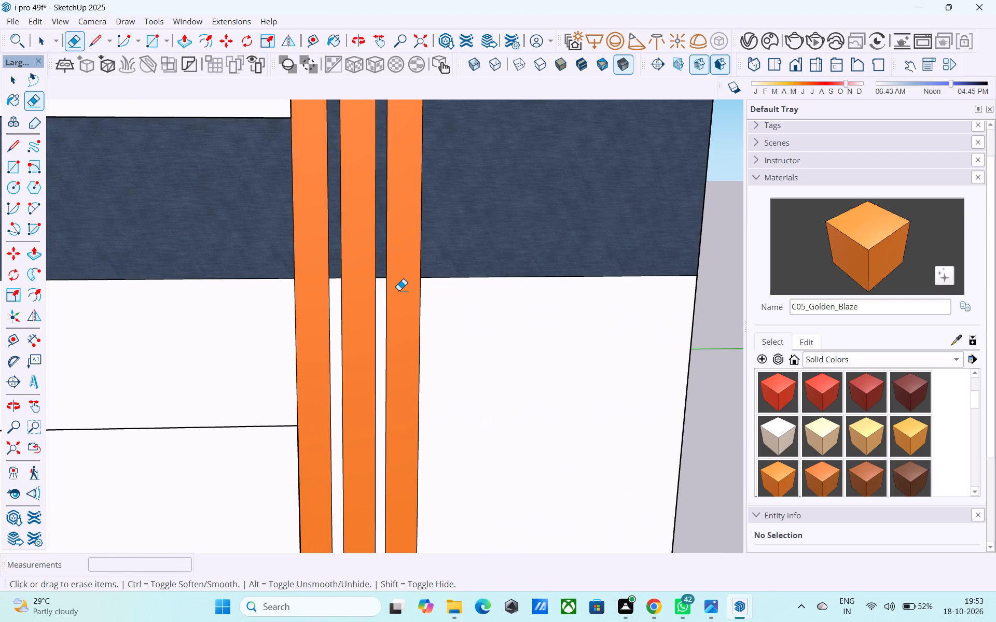
# Extrude all three golden vertical strips 3" outward from the facade with Push/Pull.
pyautogui.scroll(-16, 399, 290)
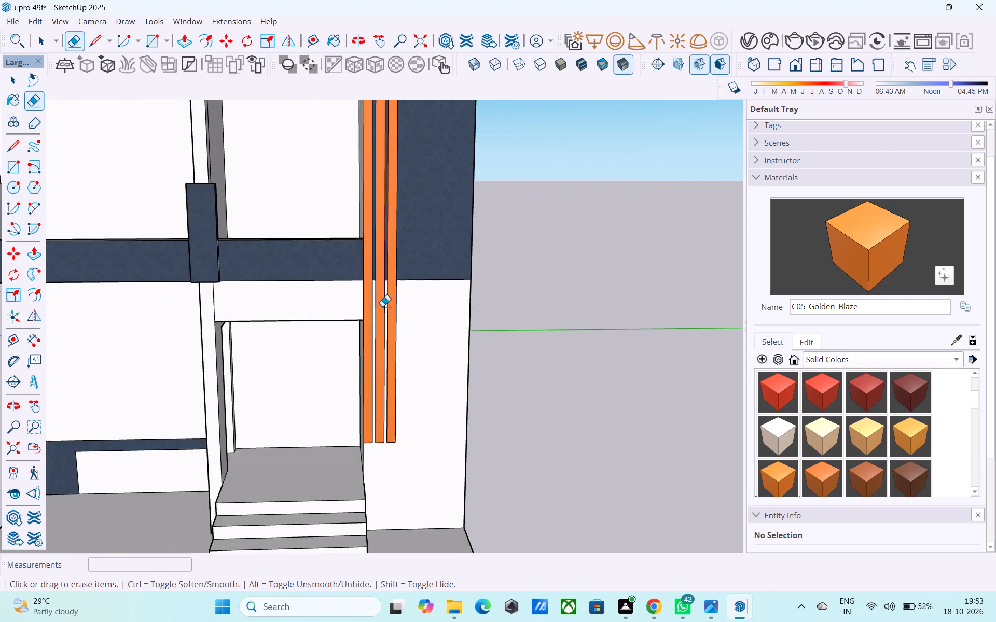
pyautogui.scroll(-7, 380, 307)
pyautogui.moveTo(378, 315); pyautogui.dragTo(385, 354, button='middle')
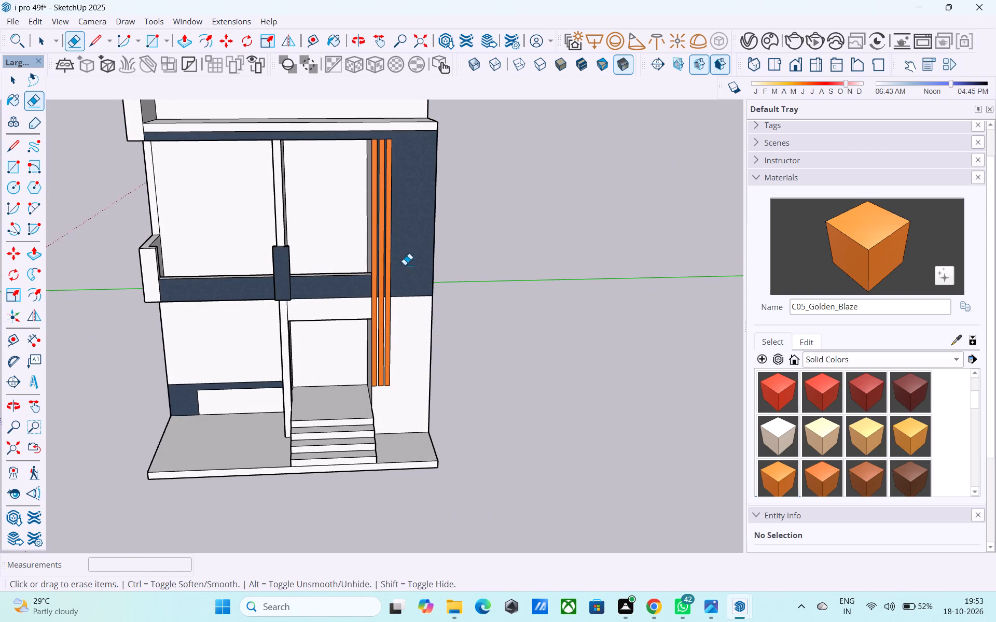
pyautogui.scroll(6, 382, 174)
pyautogui.scroll(-3, 377, 167)
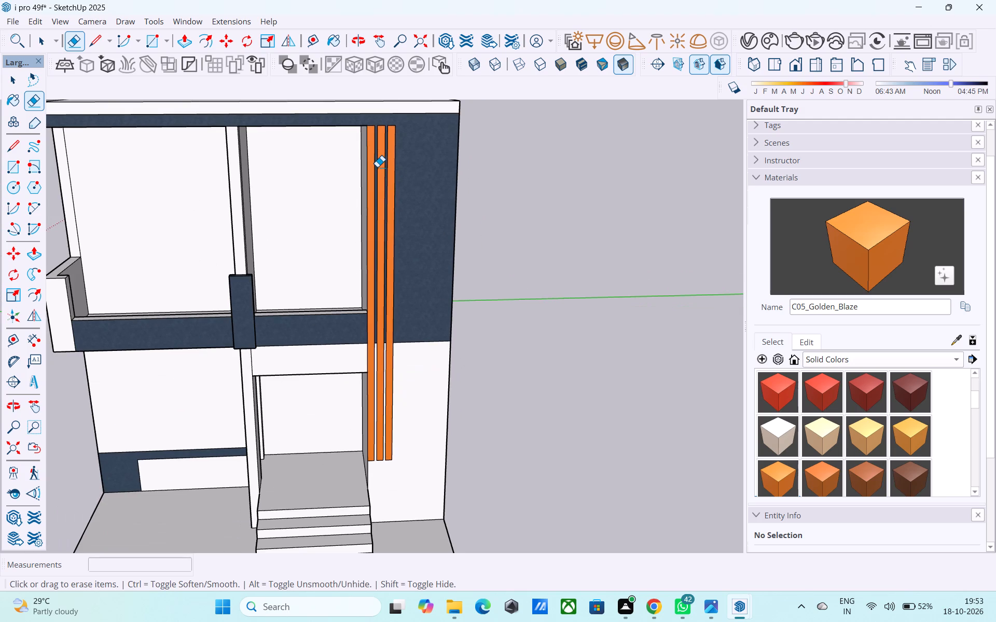
pyautogui.scroll(5, 377, 167)
pyautogui.press('space')
pyautogui.click(366, 174)
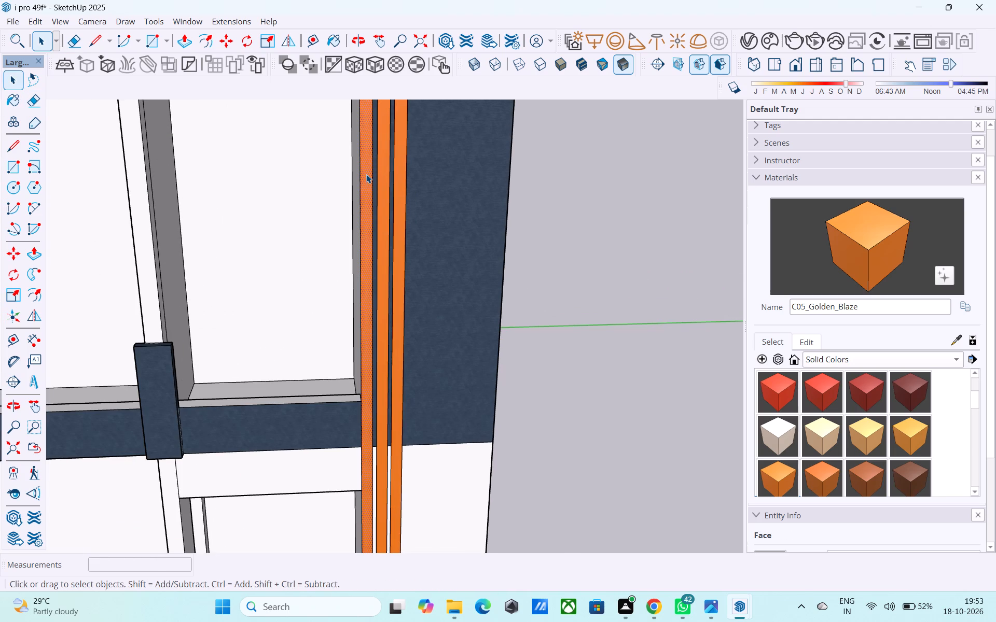
pyautogui.press('p')
pyautogui.click(366, 174)
pyautogui.press('3')
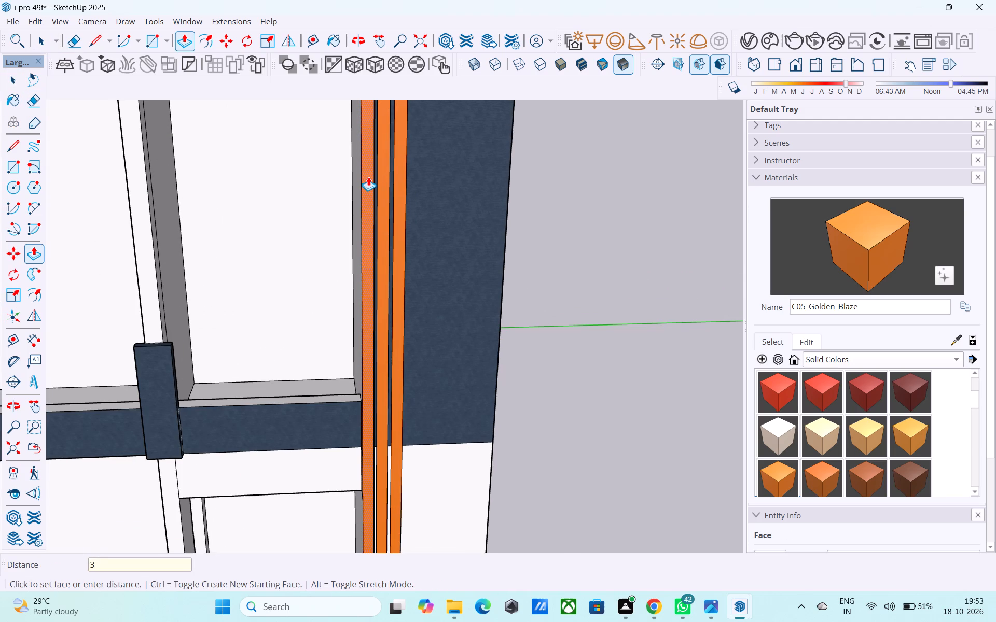
pyautogui.hotkey('shift', '"')
pyautogui.press('Return')
pyautogui.doubleClick(383, 187)
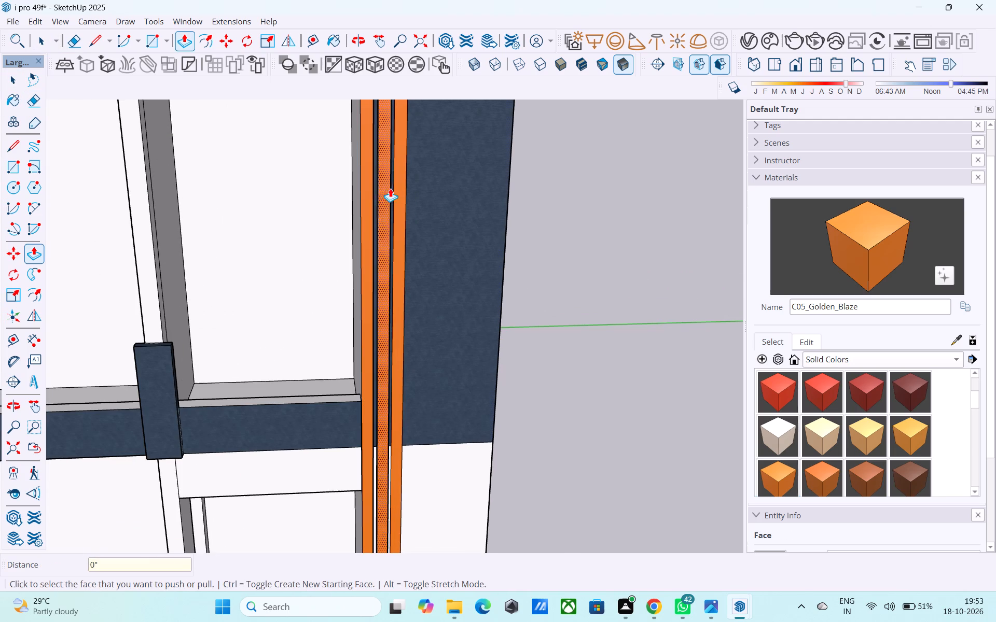
pyautogui.doubleClick(399, 189)
pyautogui.press('space')
# Draw a 6" line along the base of the upper balcony's back wall, from its inner corner beside the golden strips.
pyautogui.moveTo(376, 223); pyautogui.dragTo(171, 363, button='middle')
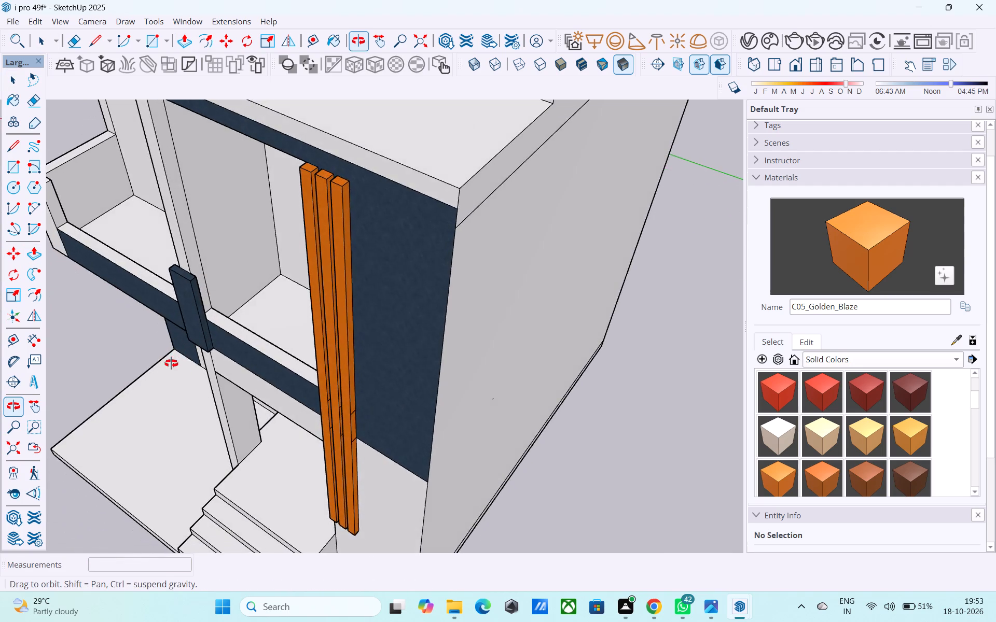
pyautogui.moveTo(171, 363); pyautogui.dragTo(482, 216, button='middle')
pyautogui.scroll(-5, 352, 250)
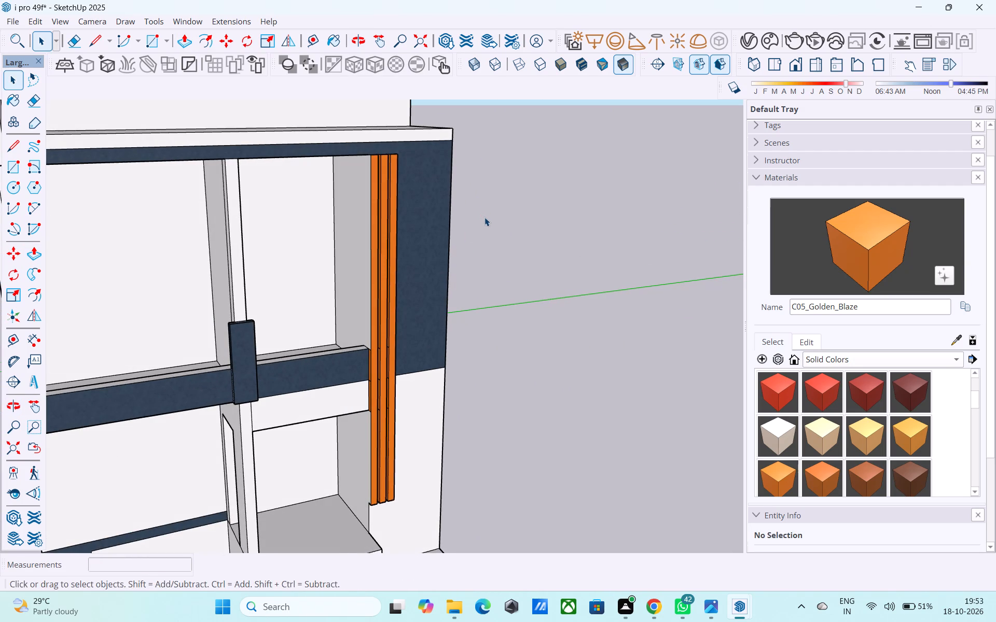
pyautogui.scroll(-4, 486, 218)
pyautogui.moveTo(461, 247); pyautogui.dragTo(329, 273, button='middle')
pyautogui.moveTo(329, 278); pyautogui.dragTo(456, 289, button='middle')
pyautogui.moveTo(441, 296); pyautogui.dragTo(399, 350, button='middle')
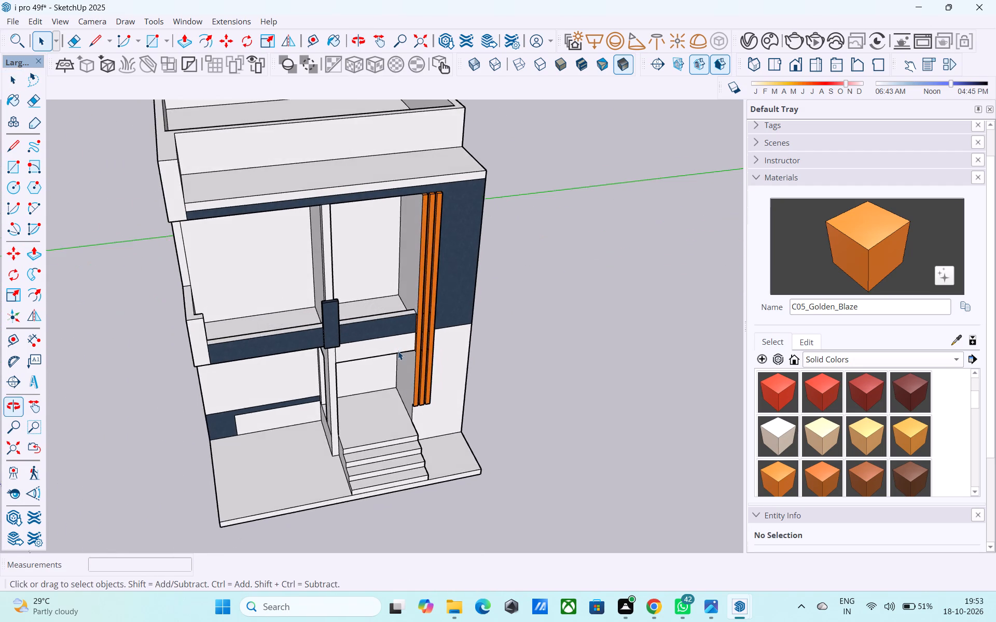
pyautogui.scroll(5, 396, 347)
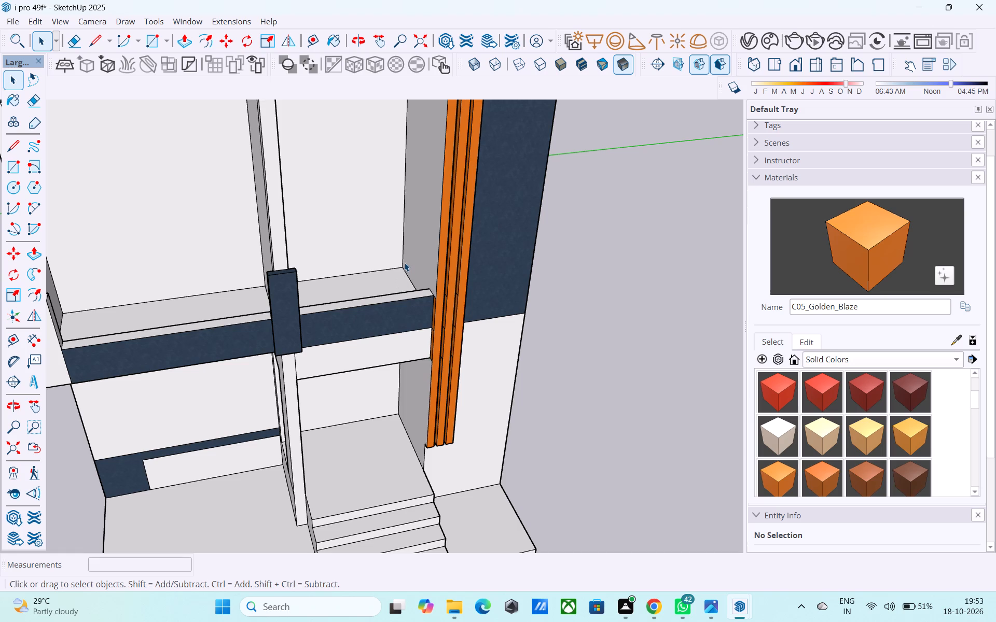
pyautogui.press('l')
pyautogui.click(406, 266)
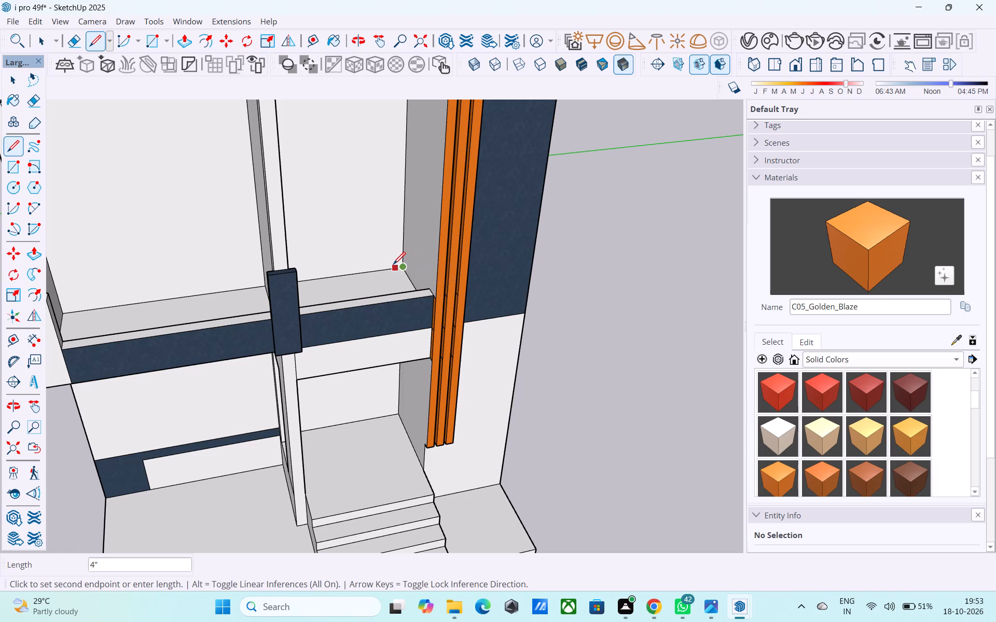
pyautogui.write('6"')
pyautogui.press('Return')
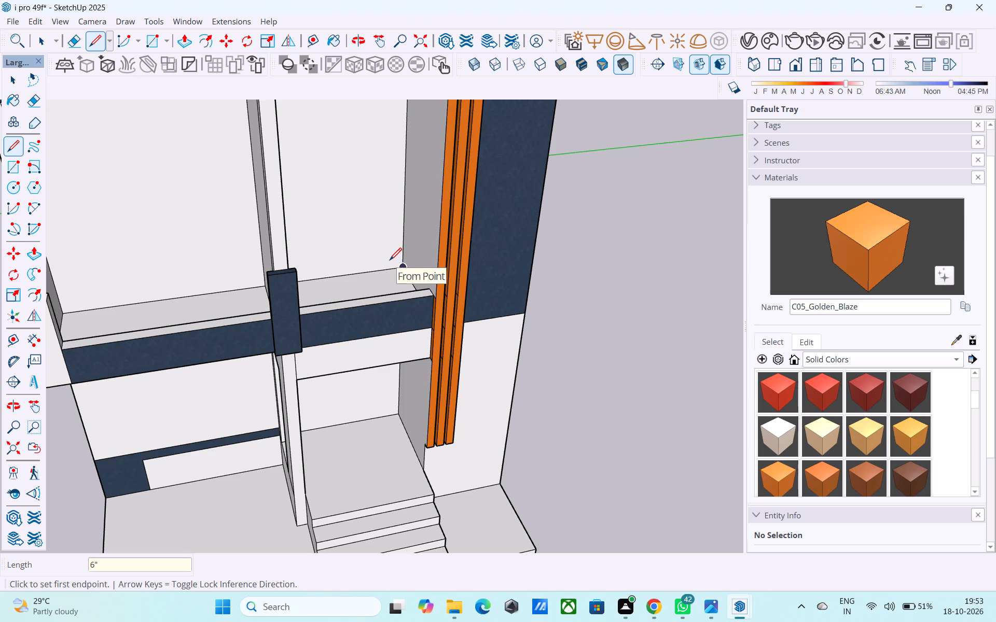
pyautogui.click(402, 266)
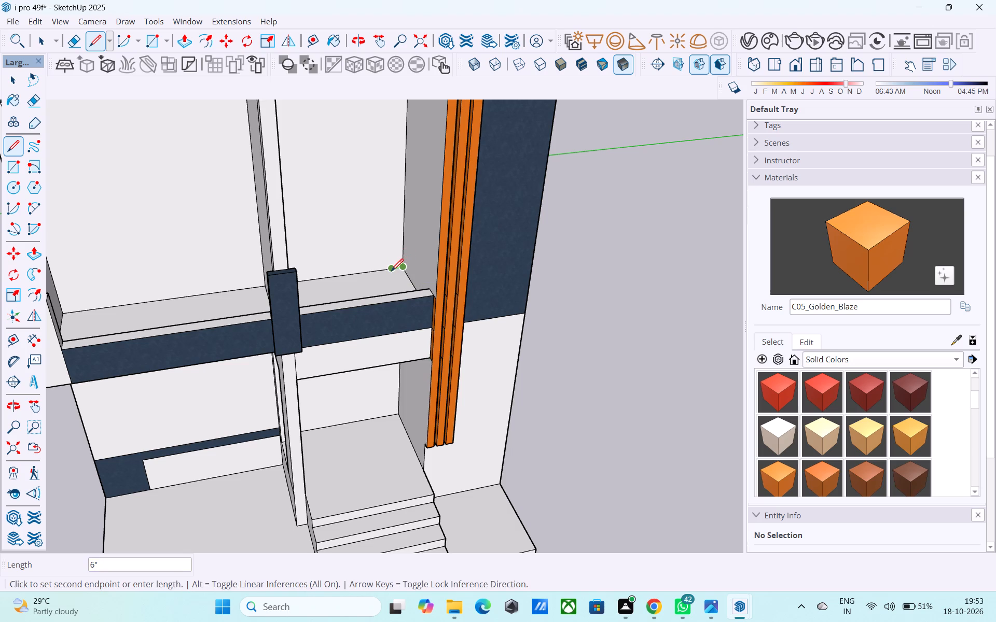
pyautogui.click(391, 272)
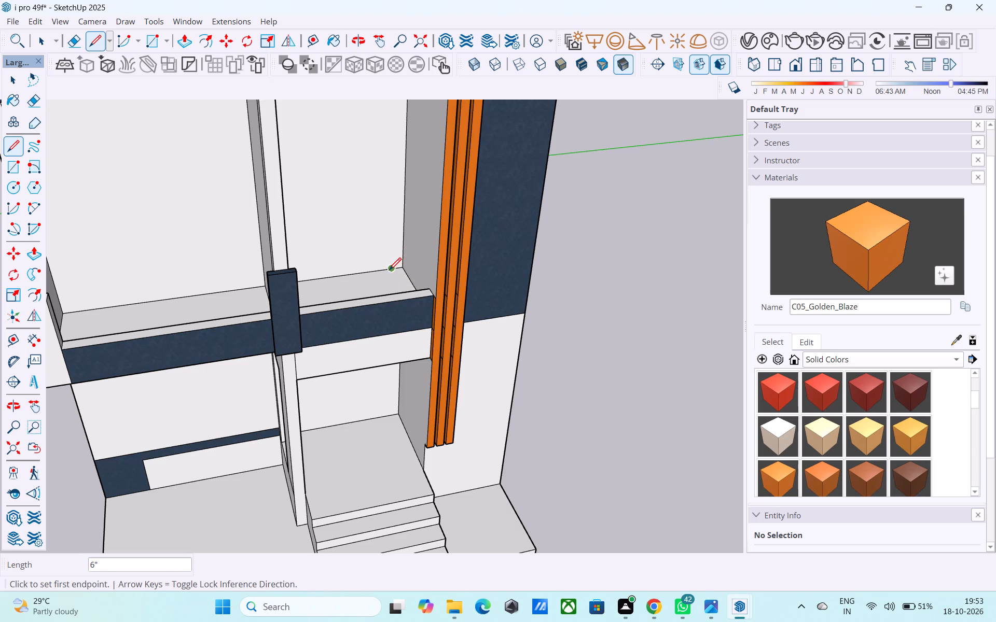
# Draw a 7' by 3' door rectangle on the upper balcony's back wall, starting at the end of the 6" line.
pyautogui.press('r')
pyautogui.click(389, 271)
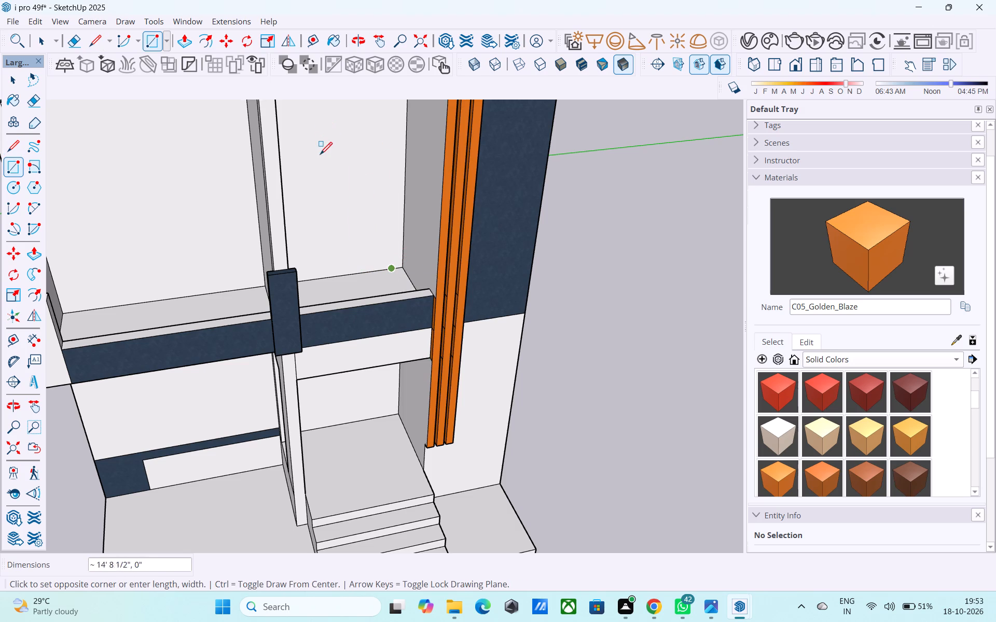
pyautogui.moveTo(342, 151); pyautogui.dragTo(392, 195, button='middle')
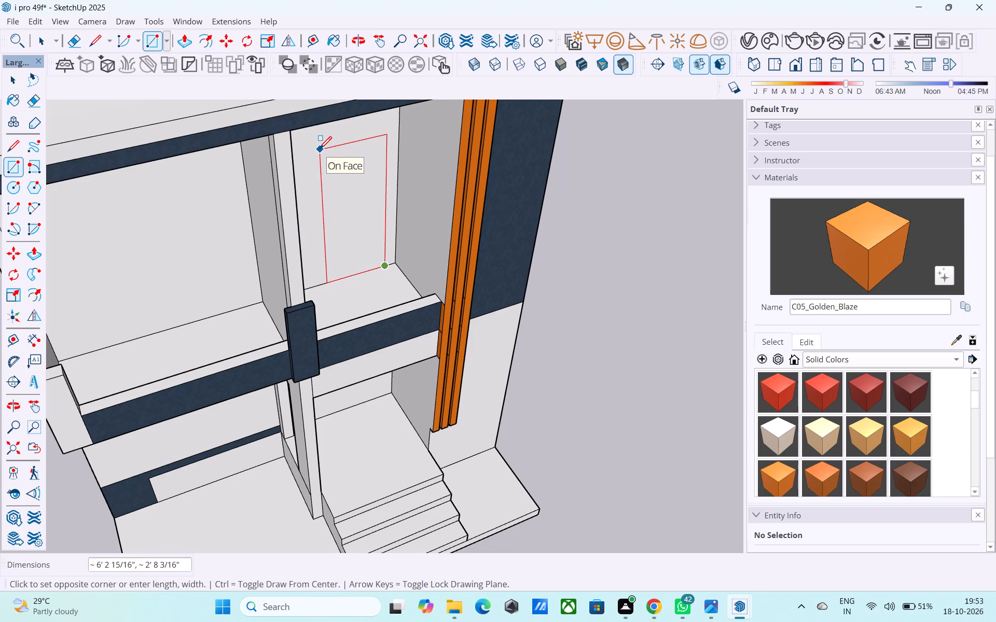
pyautogui.write("7',3'")
pyautogui.press('Return')
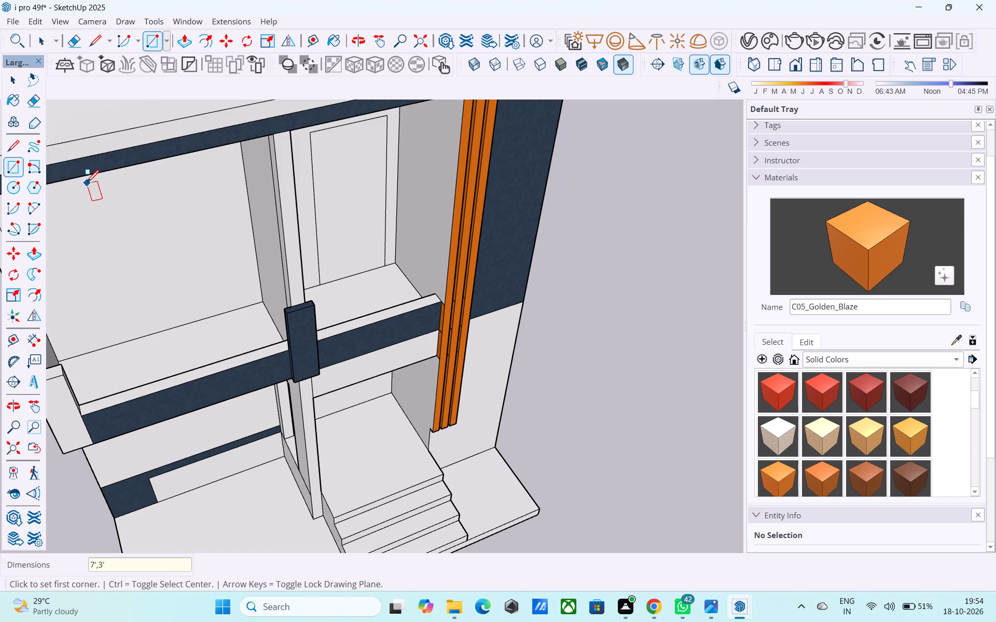
# Offset the upper door rectangle 2" inward to form its frame.
pyautogui.scroll(-8, 107, 257)
pyautogui.moveTo(172, 294); pyautogui.dragTo(153, 149, button='middle')
pyautogui.scroll(6, 150, 143)
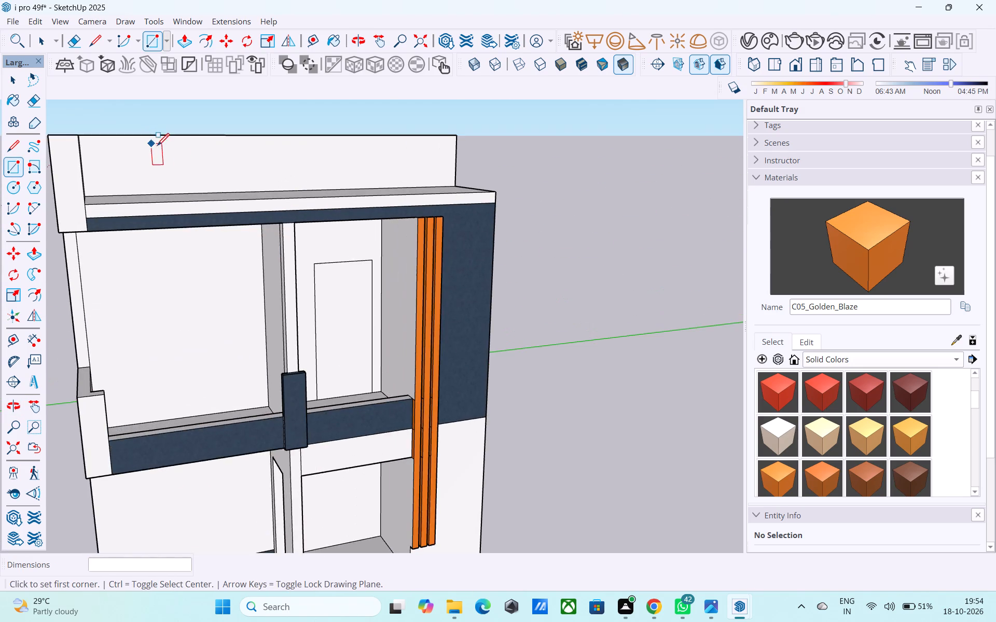
pyautogui.scroll(1, 357, 352)
pyautogui.moveTo(357, 351); pyautogui.dragTo(295, 293, button='middle')
pyautogui.scroll(7, 360, 307)
pyautogui.press('space')
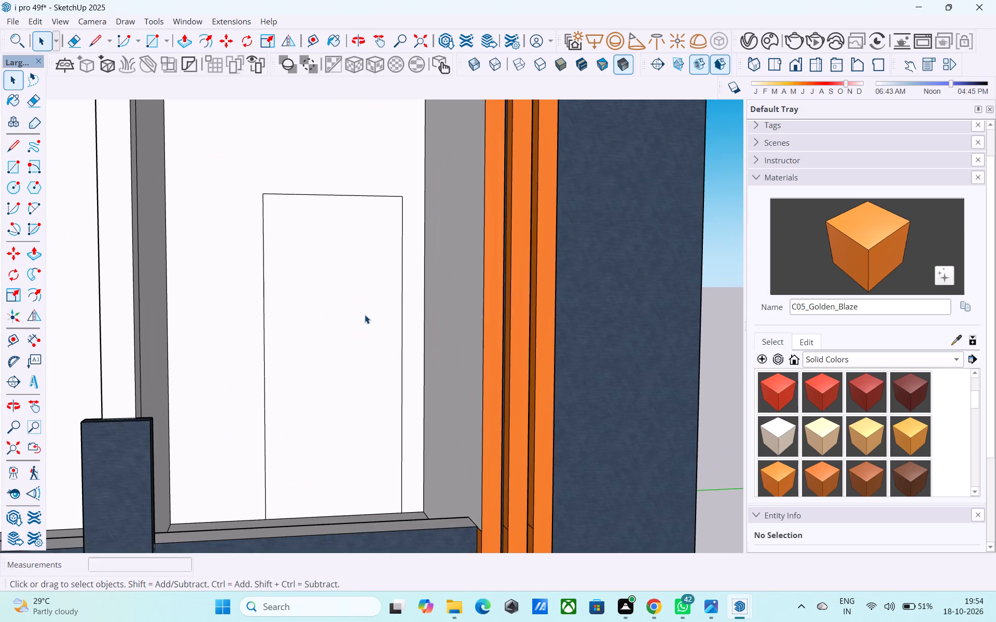
pyautogui.click(365, 315)
pyautogui.press('f')
pyautogui.click(364, 315)
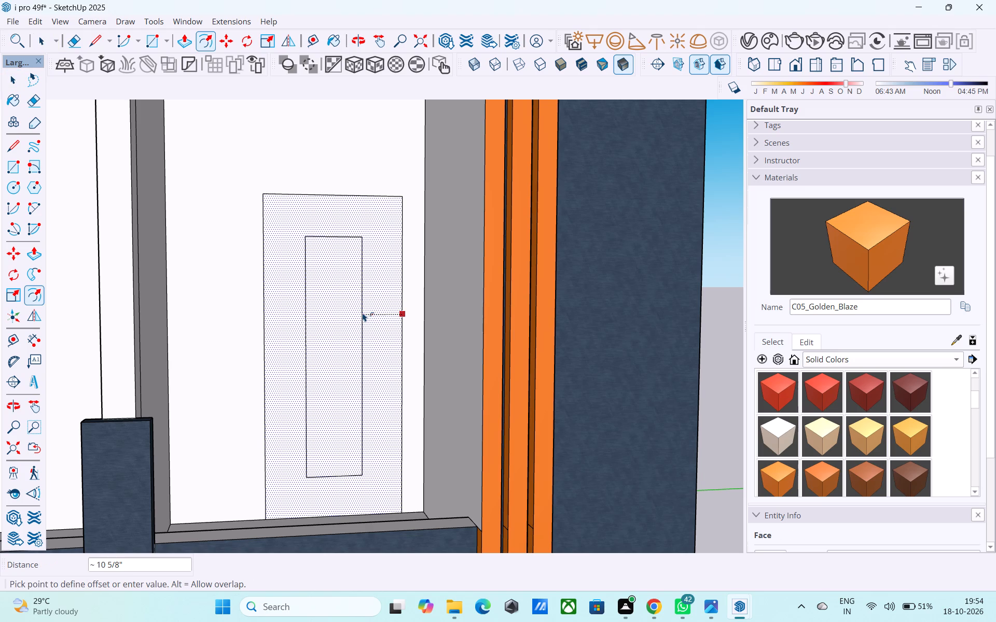
pyautogui.press('2')
pyautogui.hotkey('shift', '"')
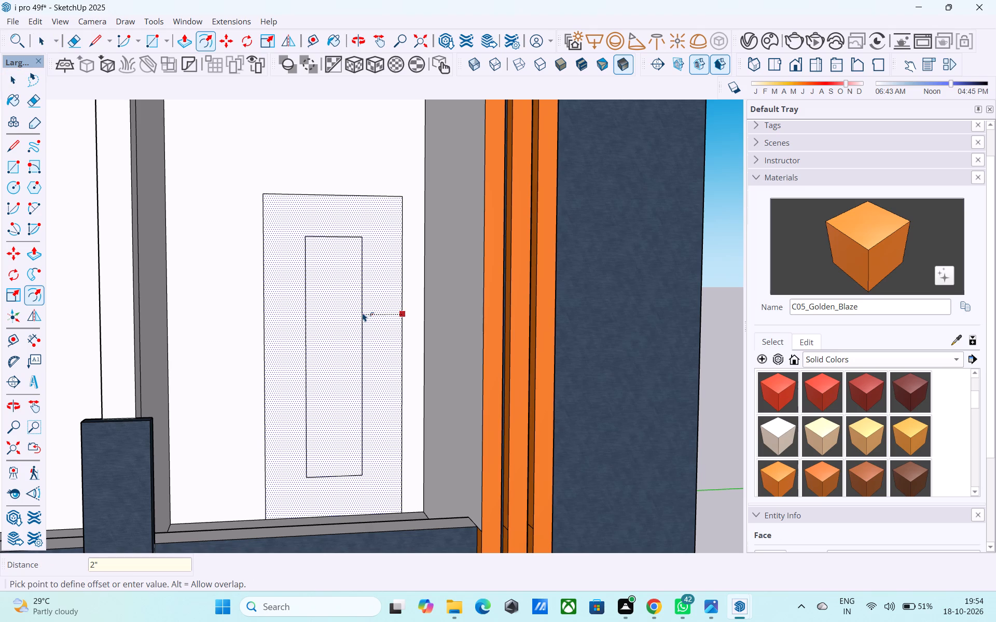
pyautogui.press('Return')
pyautogui.press('space')
# Push the face inside the upper door frame 6" into the wall.
pyautogui.click(363, 313)
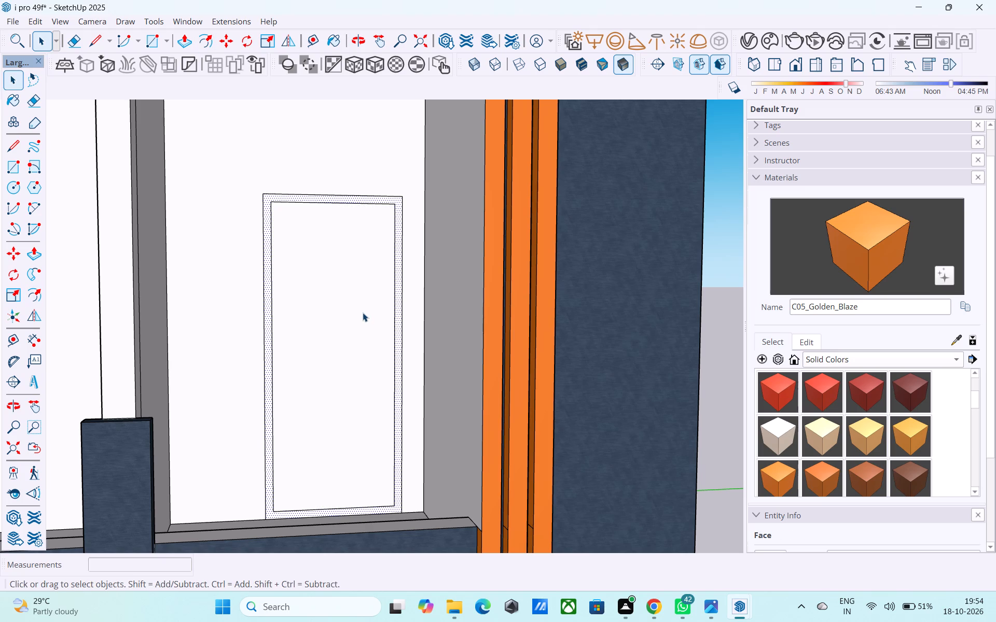
pyautogui.press('p')
pyautogui.click(366, 331)
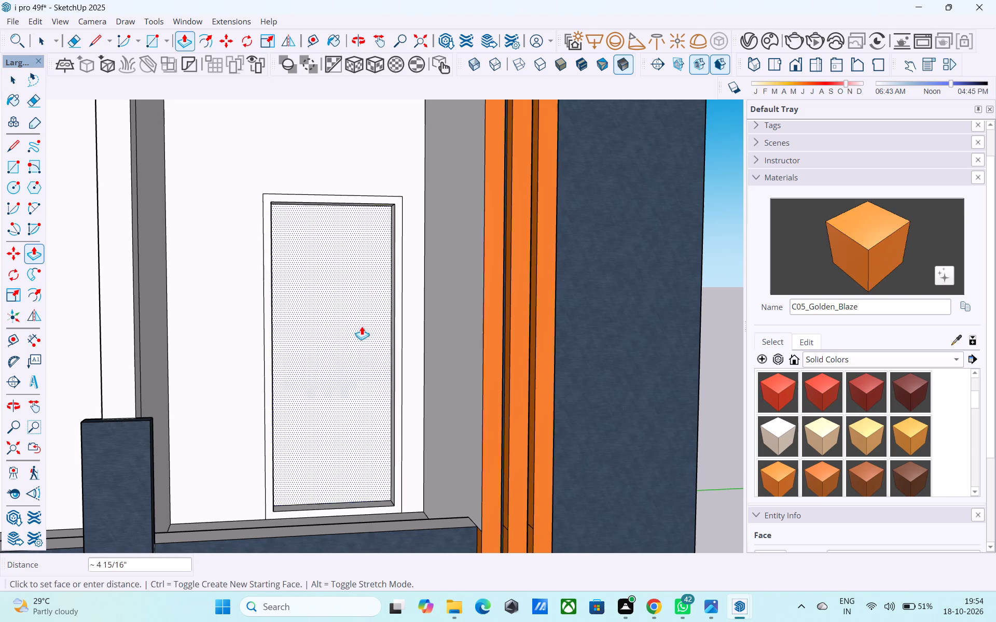
pyautogui.click(362, 313)
# Draw a 6" line along the base of the ground-floor entrance's back wall, starting at its inner corner beside the golden strips.
pyautogui.scroll(-5, 362, 313)
pyautogui.scroll(-5, 435, 328)
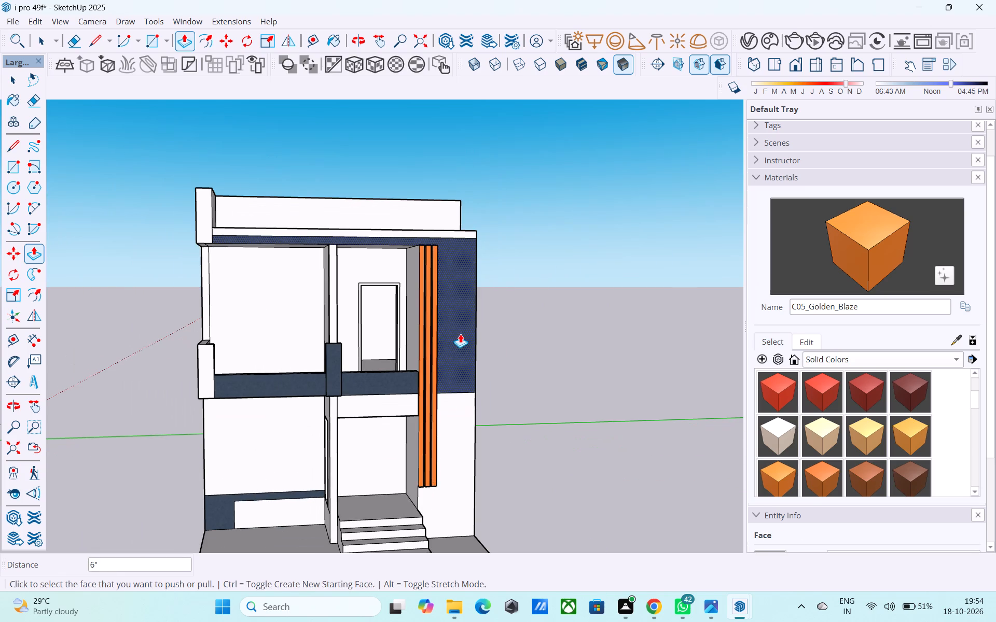
pyautogui.moveTo(422, 347); pyautogui.dragTo(403, 329, button='middle')
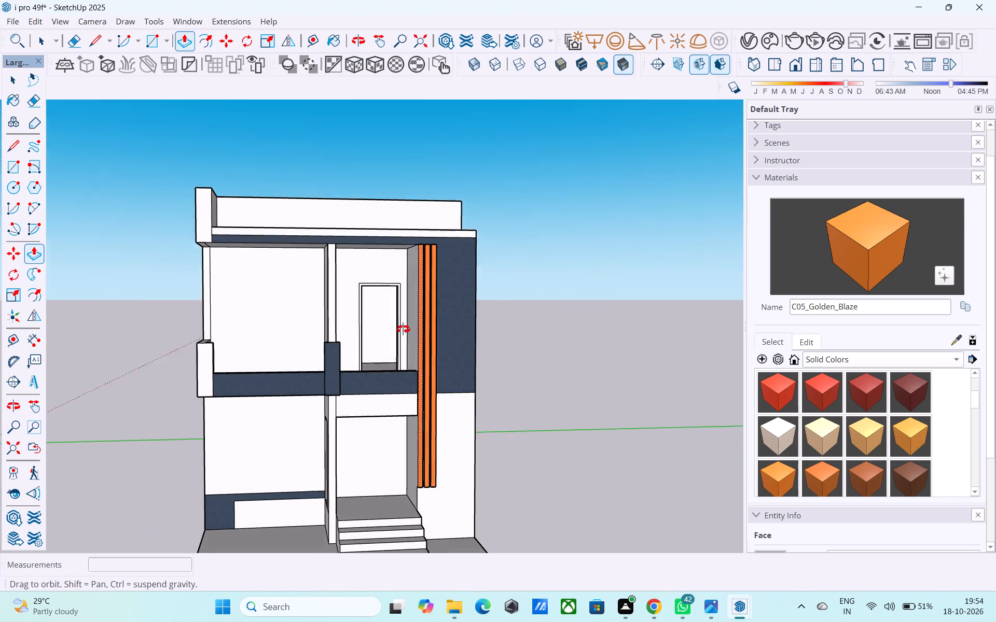
pyautogui.moveTo(403, 329); pyautogui.dragTo(473, 330, button='middle')
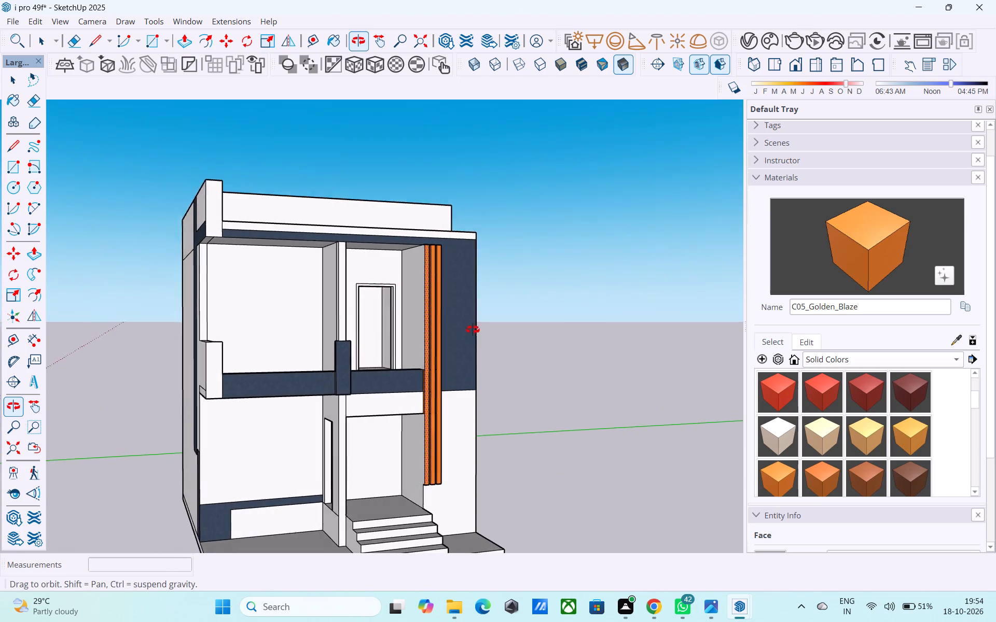
pyautogui.moveTo(473, 330); pyautogui.dragTo(439, 302, button='middle')
pyautogui.moveTo(377, 480); pyautogui.dragTo(397, 479, button='middle')
pyautogui.scroll(3, 407, 468)
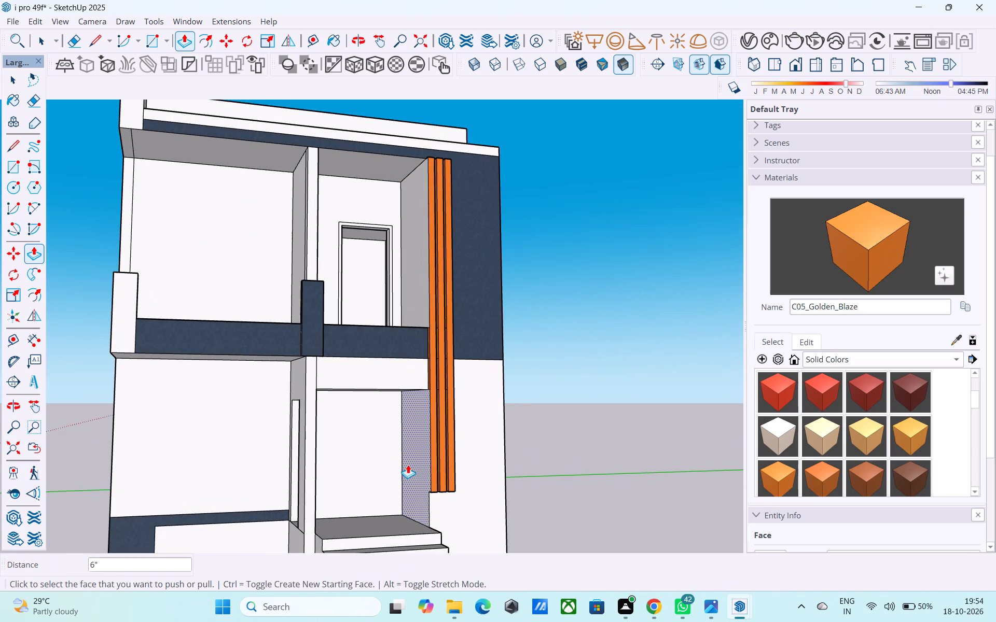
pyautogui.press('space')
pyautogui.scroll(3, 410, 460)
pyautogui.scroll(-6, 383, 448)
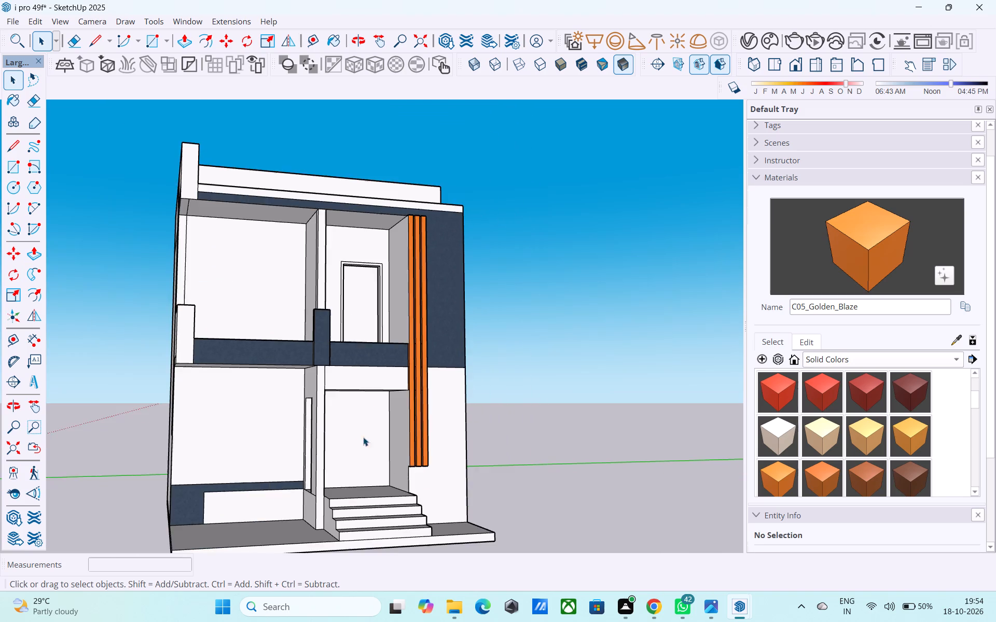
pyautogui.moveTo(363, 437); pyautogui.dragTo(365, 506, button='middle')
pyautogui.scroll(7, 379, 483)
pyautogui.press('l')
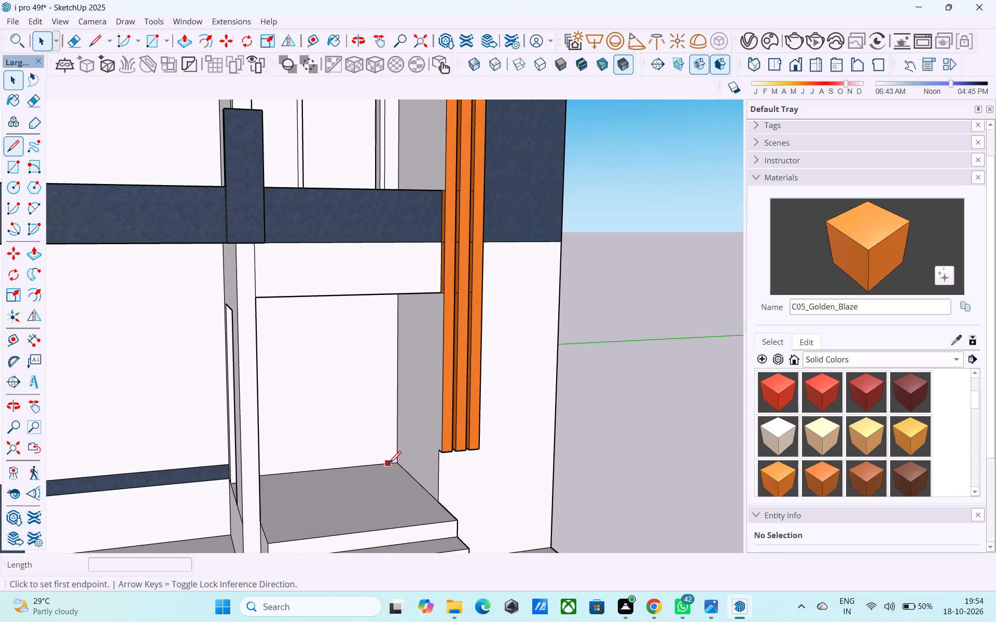
pyautogui.click(395, 467)
pyautogui.click(382, 464)
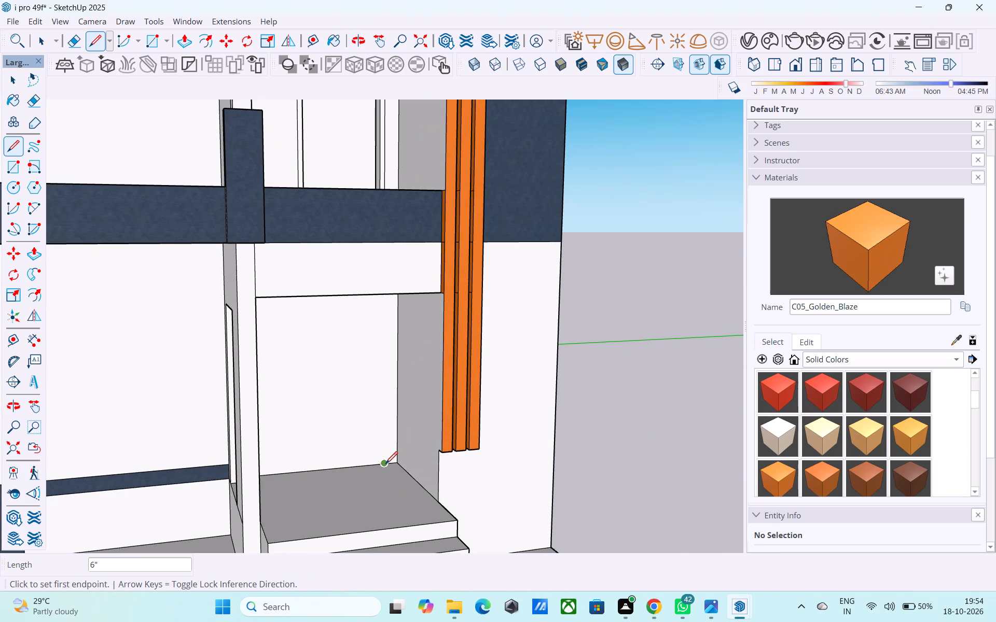
# Draw a 7' by 3' door rectangle on the entrance's back wall, starting at the end of the 6" line.
pyautogui.press('r')
pyautogui.click(385, 465)
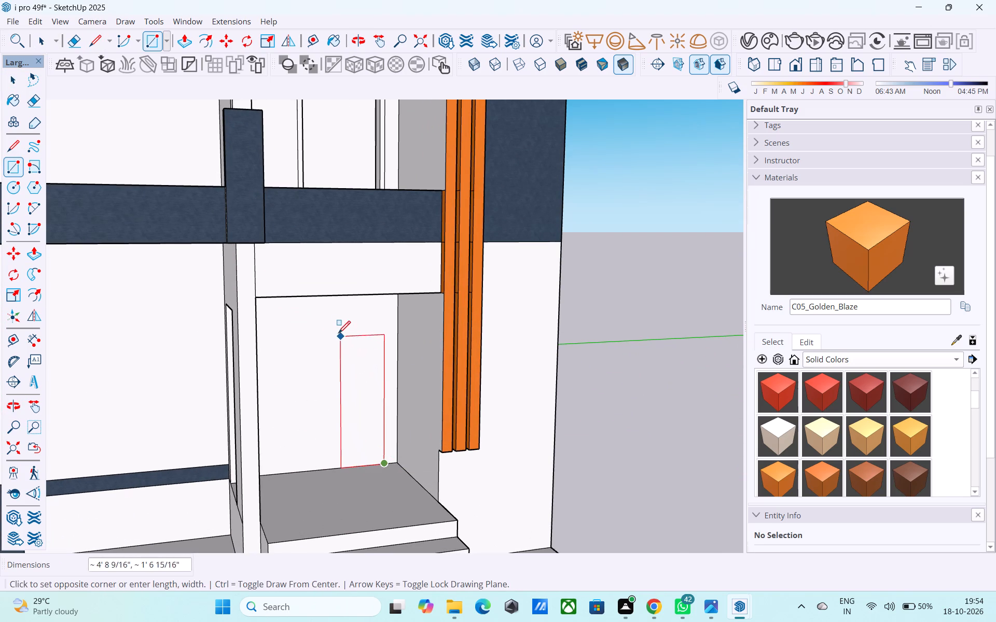
pyautogui.write("7',3'")
pyautogui.press('Return')
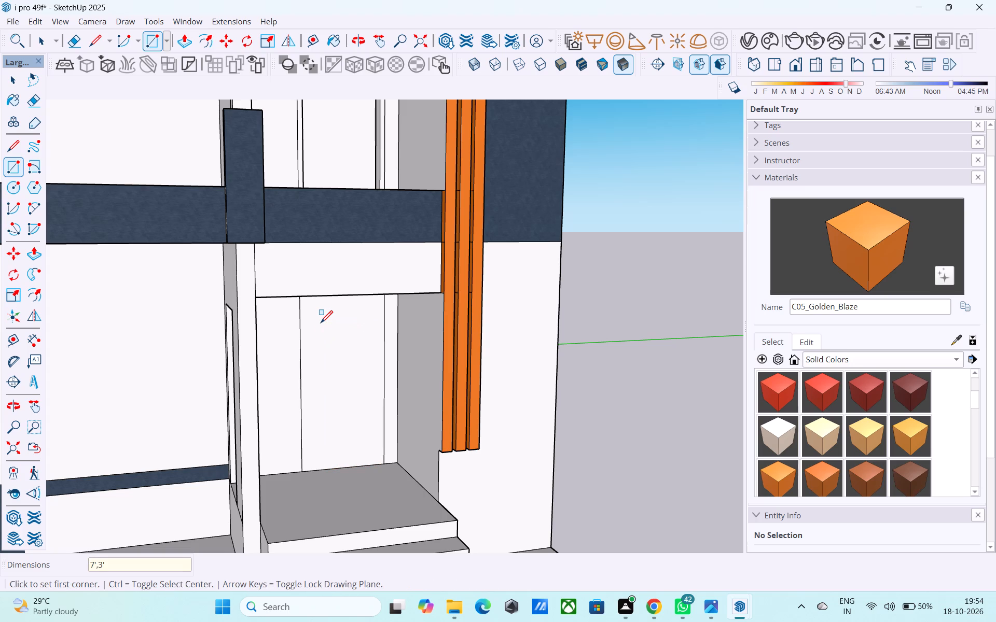
# Push the entrance recess's ceiling upward, in two moves, to clear the 7' door height.
pyautogui.scroll(-7, 258, 365)
pyautogui.moveTo(244, 378); pyautogui.dragTo(175, 272, button='middle')
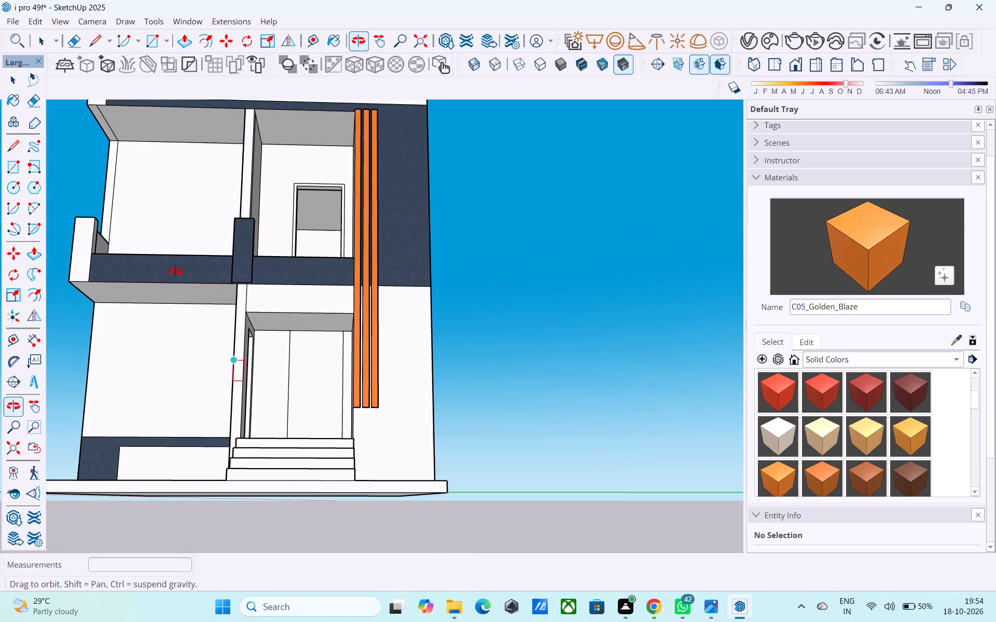
pyautogui.moveTo(175, 272); pyautogui.dragTo(250, 300, button='middle')
pyautogui.scroll(3, 331, 377)
pyautogui.moveTo(313, 390); pyautogui.dragTo(302, 412, button='middle')
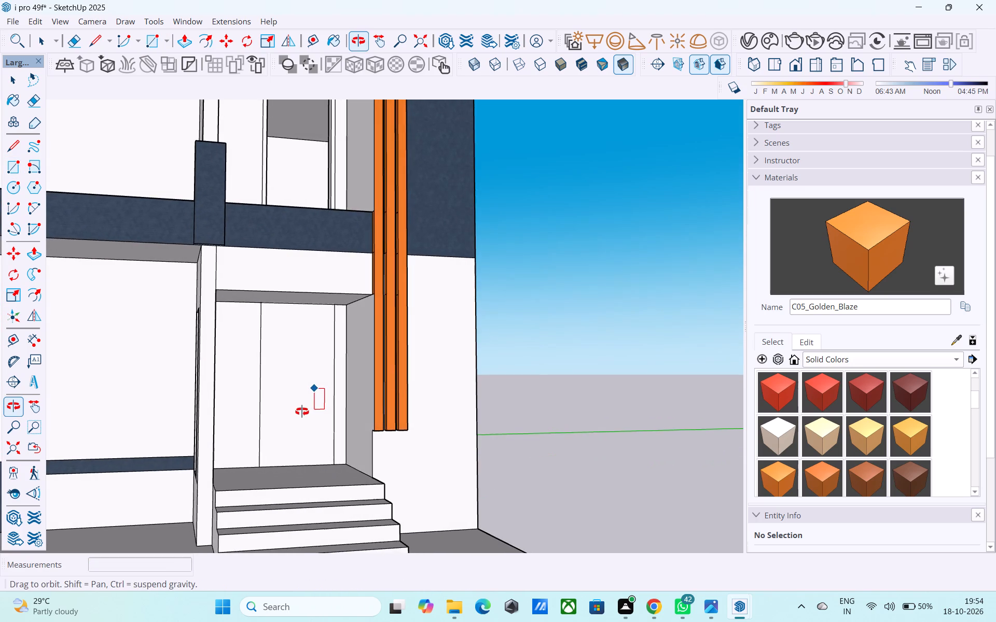
pyautogui.moveTo(302, 412); pyautogui.dragTo(294, 489, button='middle')
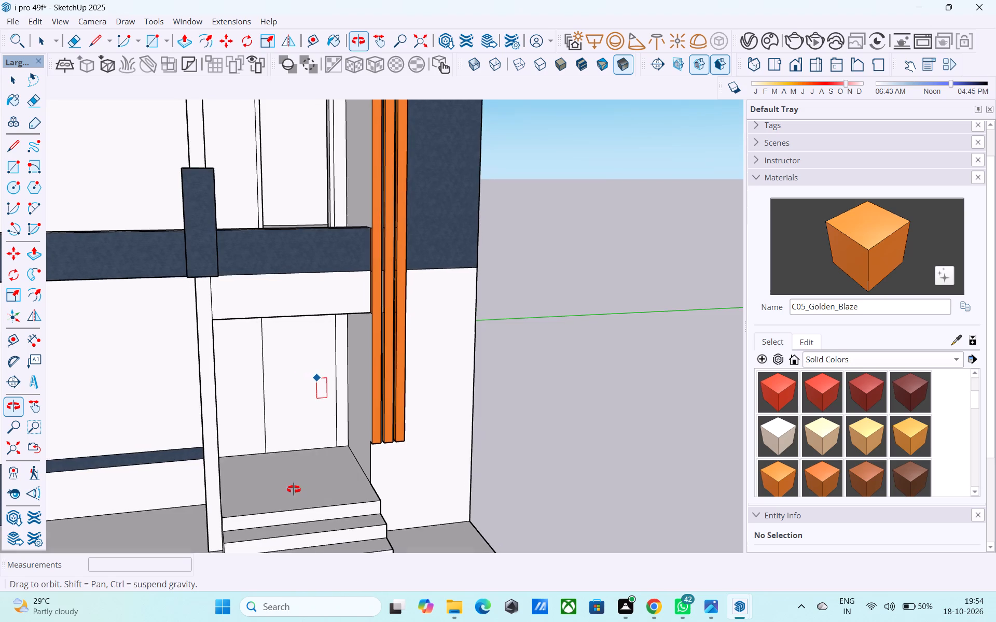
pyautogui.moveTo(294, 489); pyautogui.dragTo(294, 483, button='middle')
pyautogui.scroll(2, 280, 414)
pyautogui.moveTo(223, 459); pyautogui.dragTo(261, 310, button='middle')
pyautogui.scroll(3, 257, 302)
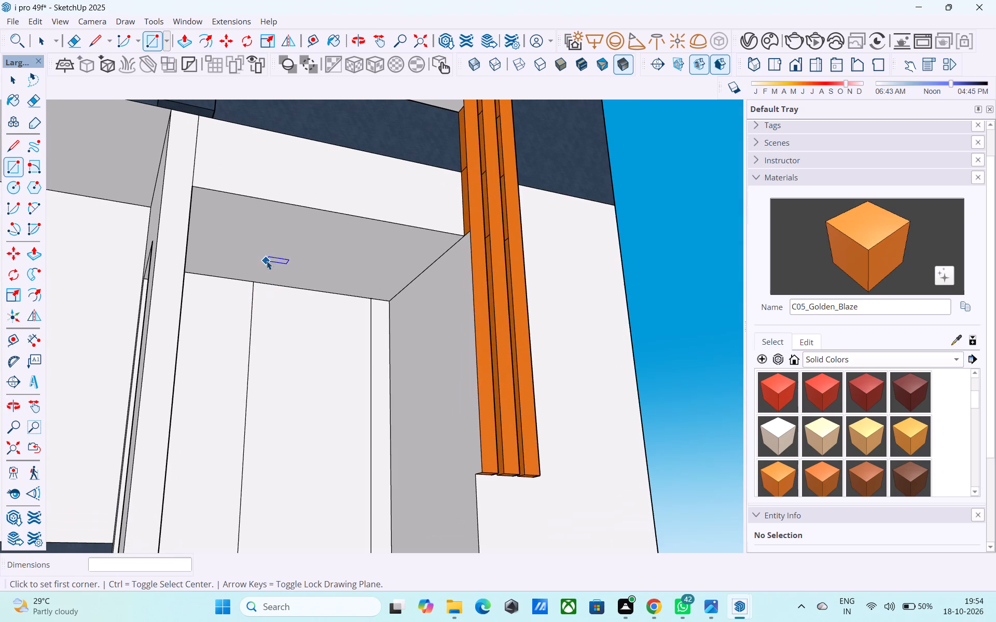
pyautogui.press('space')
pyautogui.click(267, 260)
pyautogui.press('p')
pyautogui.click(267, 260)
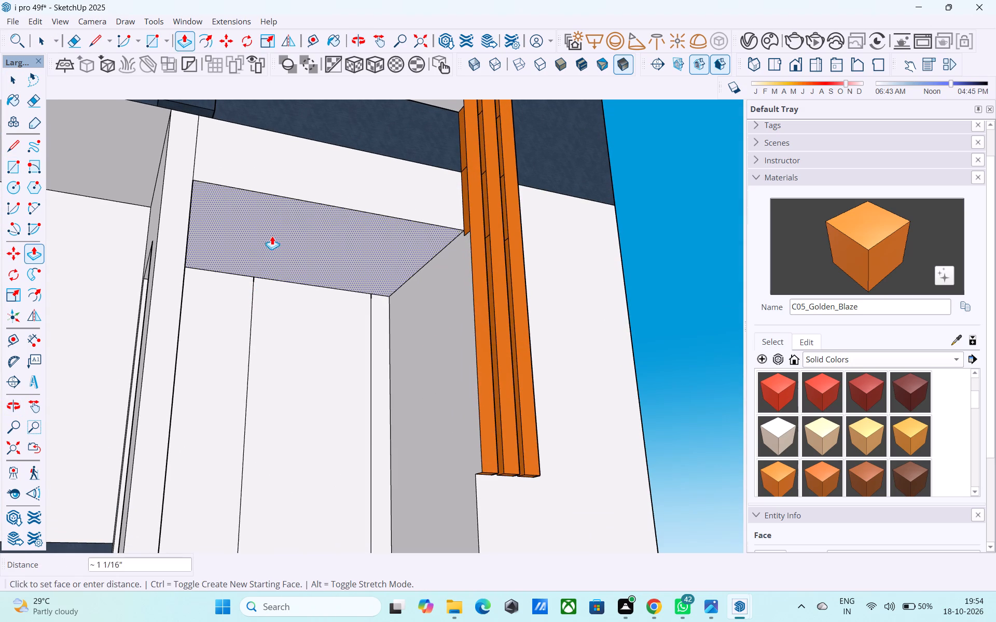
pyautogui.click(273, 216)
pyautogui.click(273, 224)
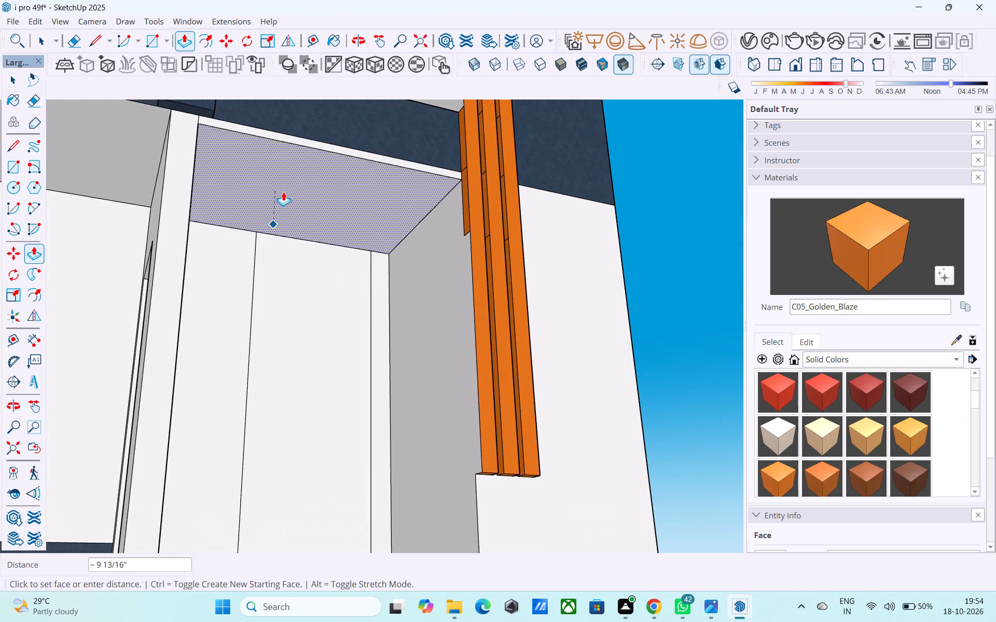
pyautogui.click(294, 213)
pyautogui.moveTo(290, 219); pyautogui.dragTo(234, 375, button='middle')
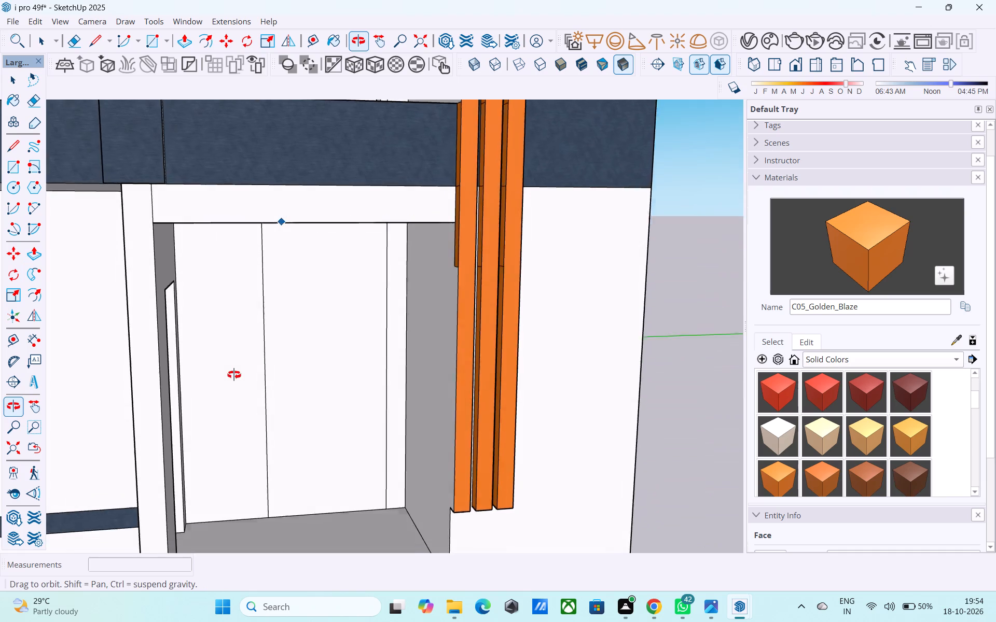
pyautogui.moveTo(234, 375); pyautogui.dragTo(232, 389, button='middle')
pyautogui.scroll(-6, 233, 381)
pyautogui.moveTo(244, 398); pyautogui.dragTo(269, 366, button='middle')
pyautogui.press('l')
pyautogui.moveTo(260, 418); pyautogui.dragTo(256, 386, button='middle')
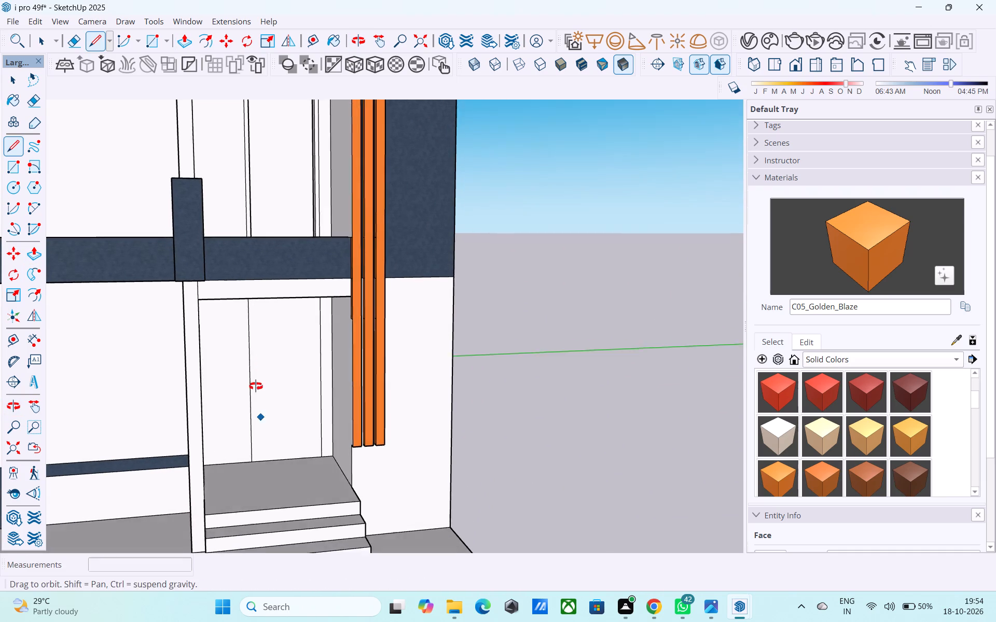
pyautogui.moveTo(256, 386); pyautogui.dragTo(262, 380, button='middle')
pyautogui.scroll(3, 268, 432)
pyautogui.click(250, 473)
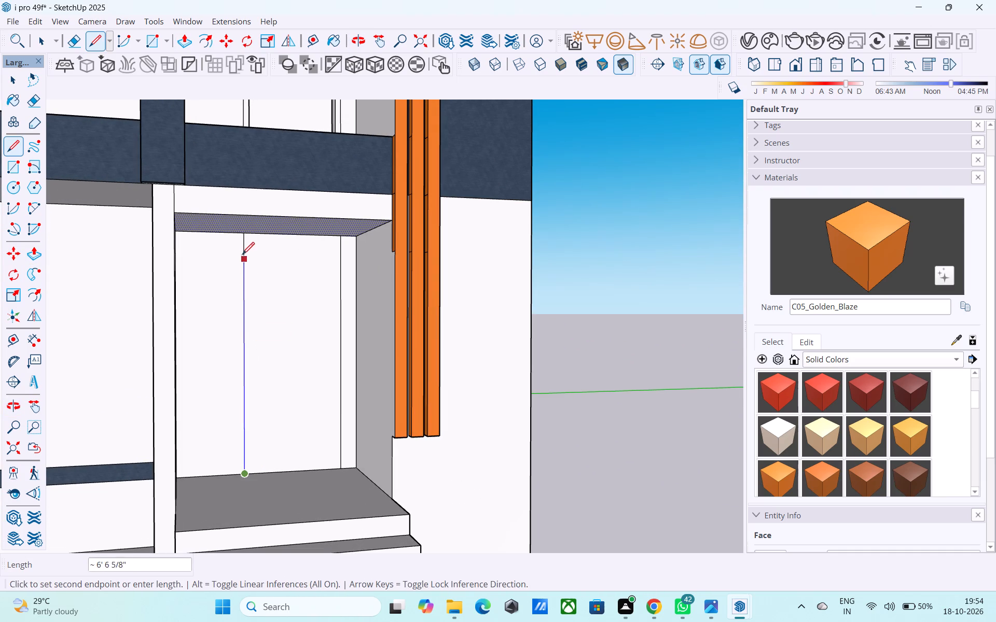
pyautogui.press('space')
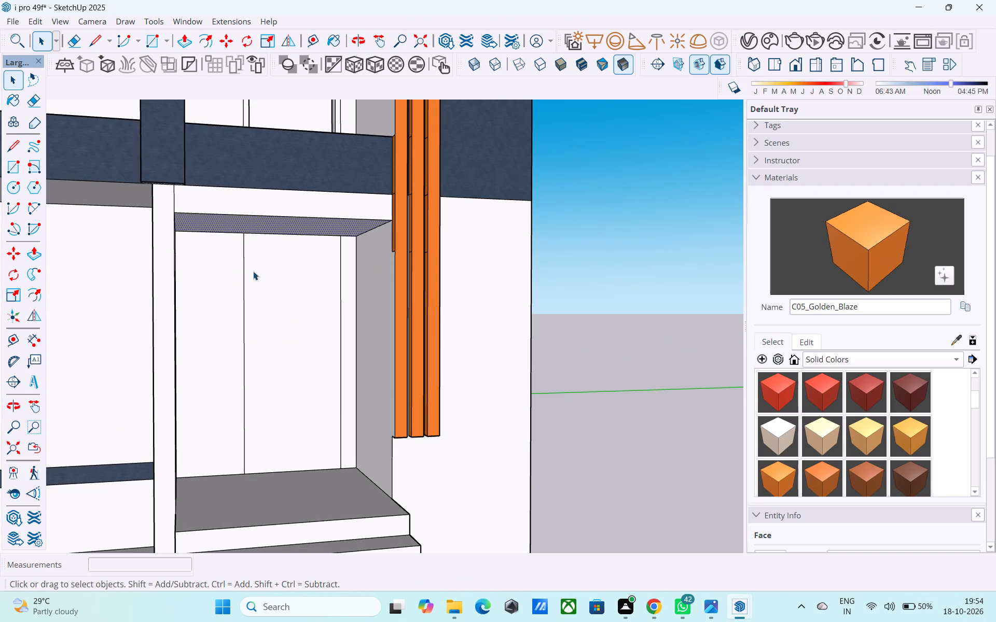
# Redraw the 7' by 3' door rectangle on the entrance's back wall from the same lower corner.
pyautogui.scroll(1, 288, 361)
pyautogui.press('r')
pyautogui.click(351, 482)
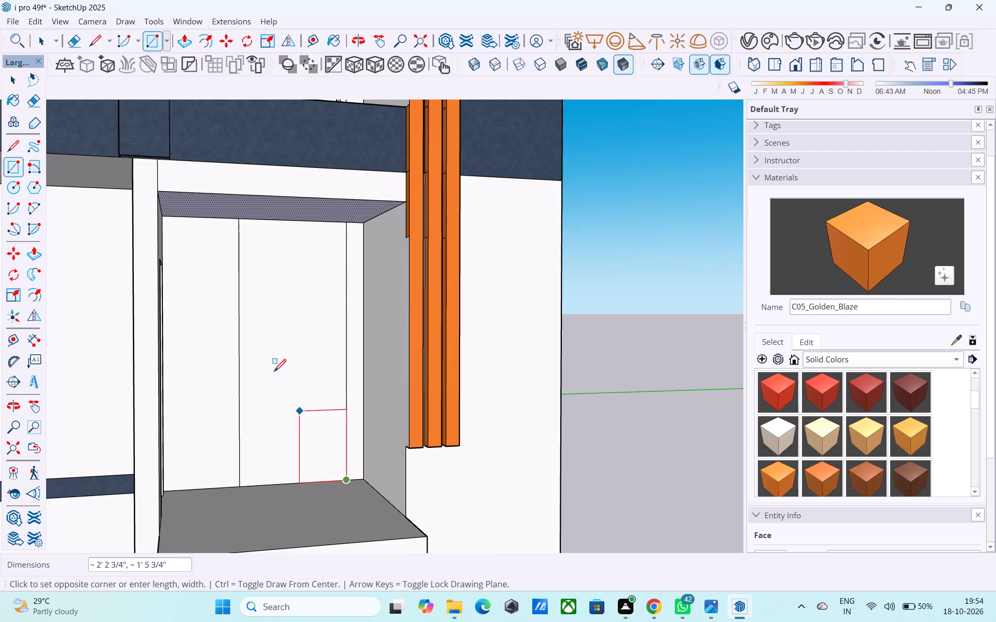
pyautogui.write("7',3'")
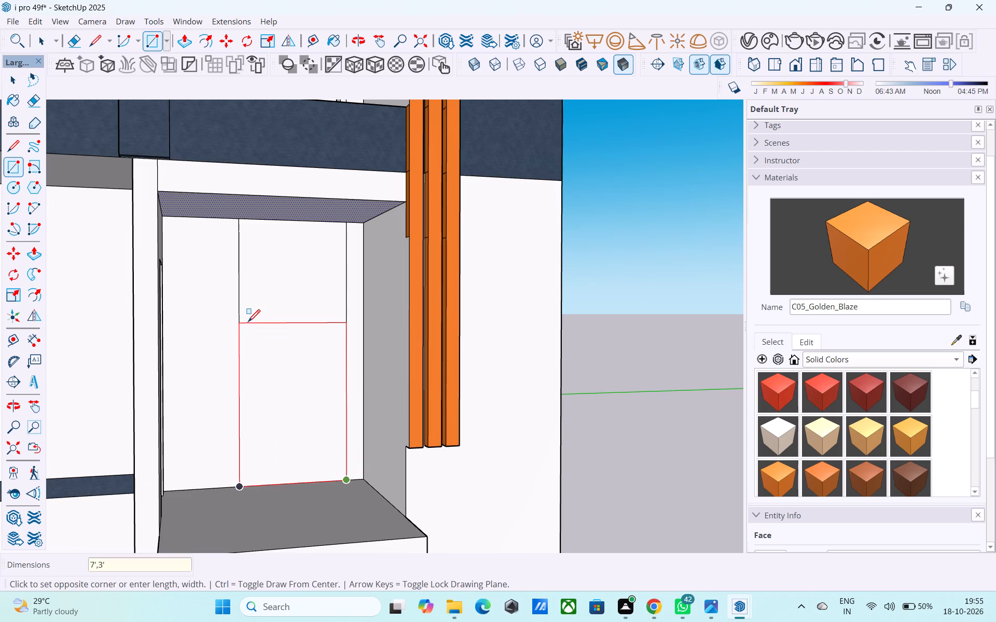
pyautogui.press('Return')
# Erase the two leftover vertical line ends between the entrance door's top edge and the ceiling.
pyautogui.scroll(1, 219, 219)
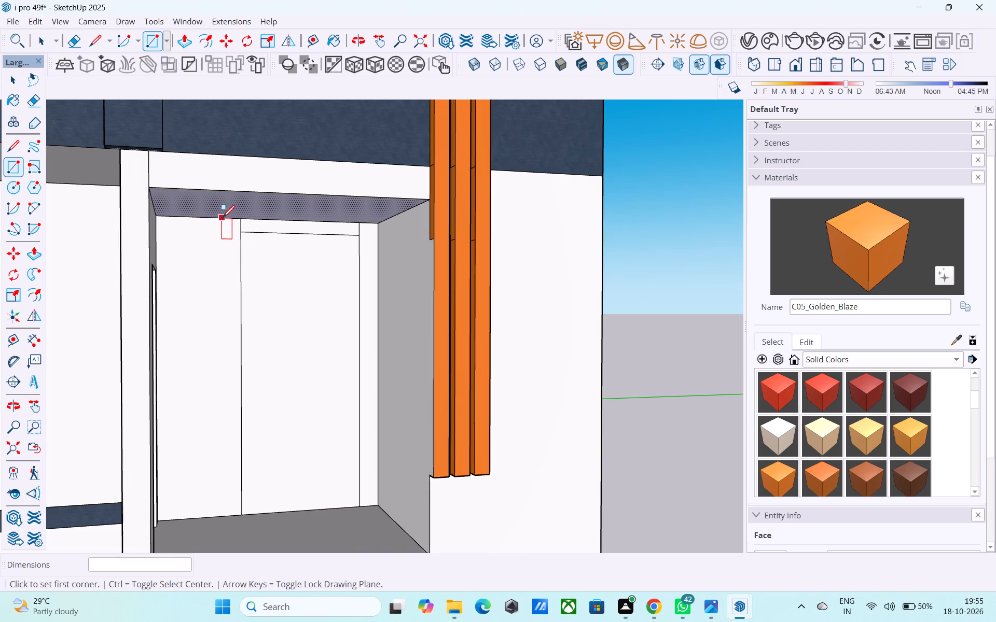
pyautogui.press('e')
pyautogui.scroll(5, 236, 227)
pyautogui.click(244, 227)
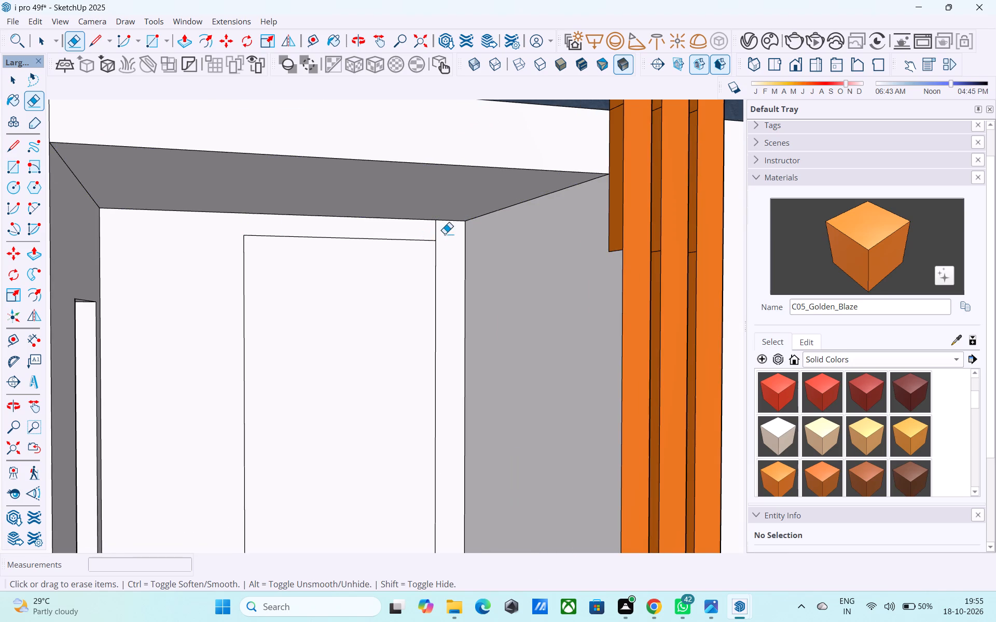
pyautogui.click(437, 230)
# Offset the entrance door rectangle 2" inward to form its frame.
pyautogui.scroll(-4, 278, 358)
pyautogui.scroll(1, 277, 359)
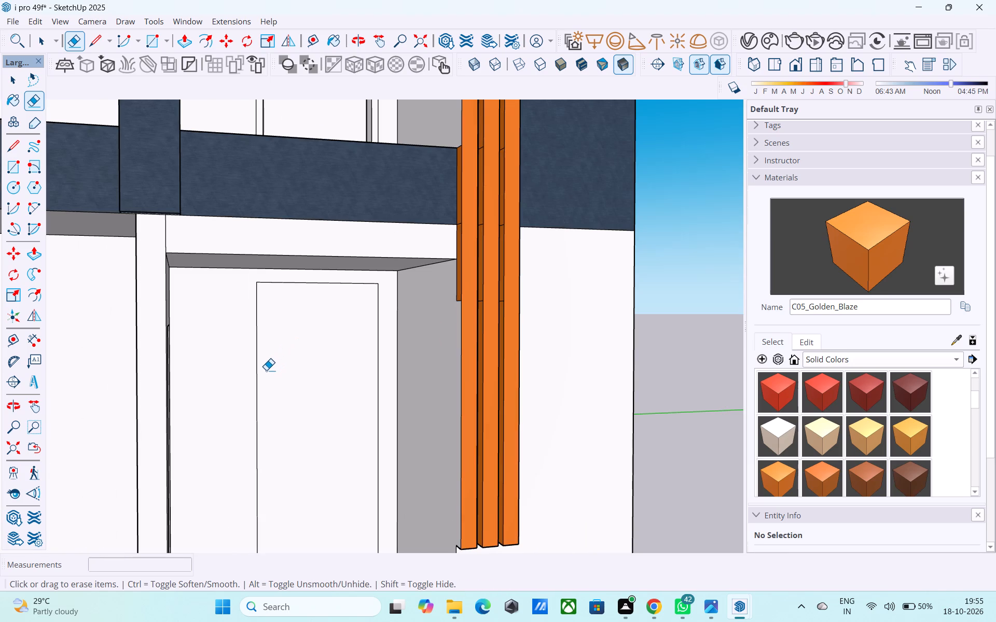
pyautogui.scroll(-5, 279, 341)
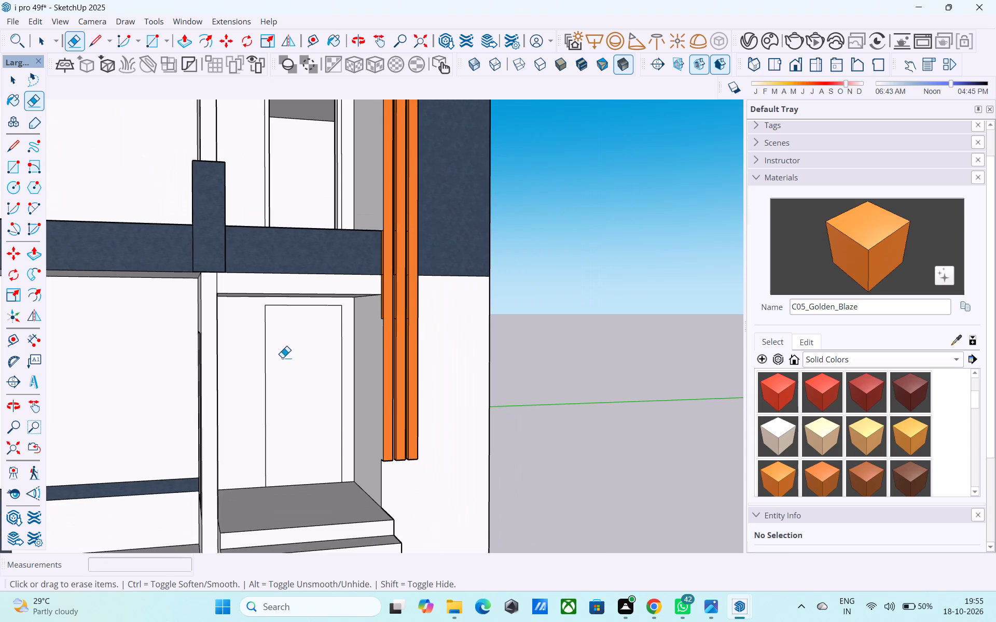
pyautogui.moveTo(282, 359); pyautogui.dragTo(252, 356, button='middle')
pyautogui.press('space')
pyautogui.click(294, 380)
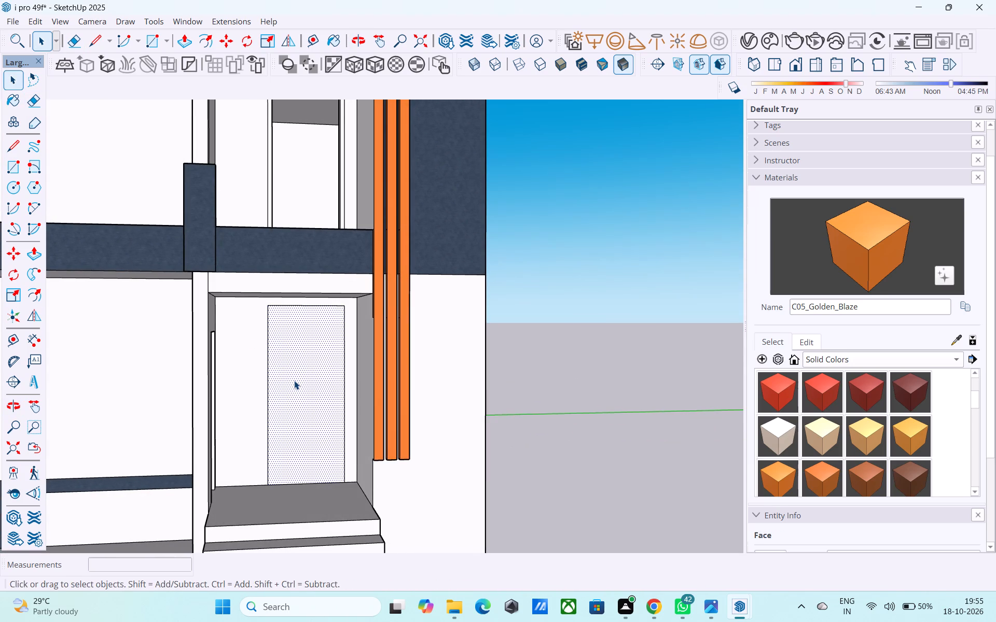
pyautogui.press('f')
pyautogui.click(294, 380)
pyautogui.write('2"')
pyautogui.press('Return')
# Push the face inside the entrance door frame 9" through the wall to open the doorway.
pyautogui.press('space')
pyautogui.click(293, 377)
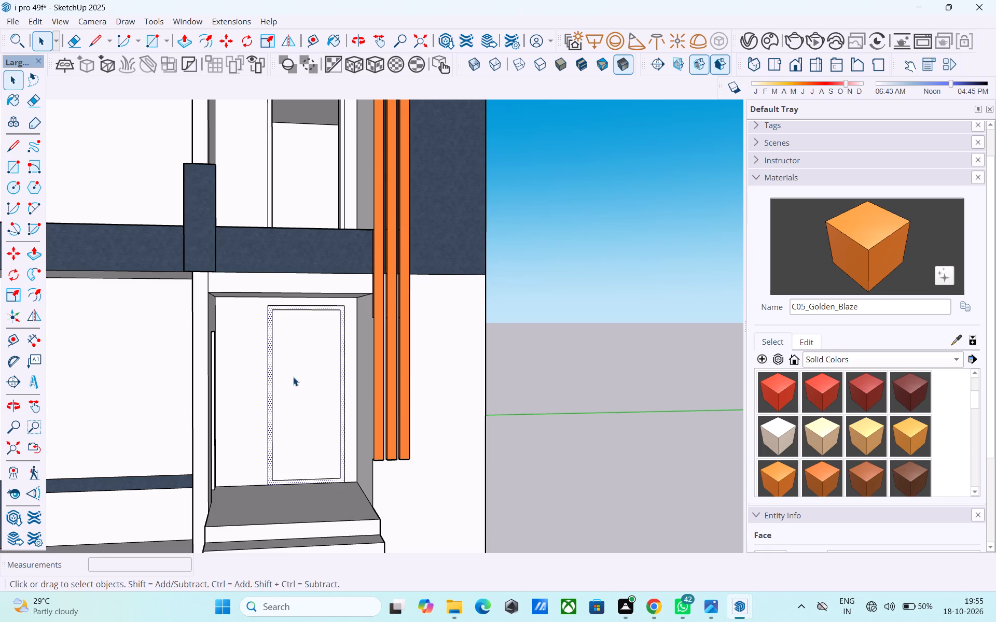
pyautogui.press('p')
pyautogui.click(287, 391)
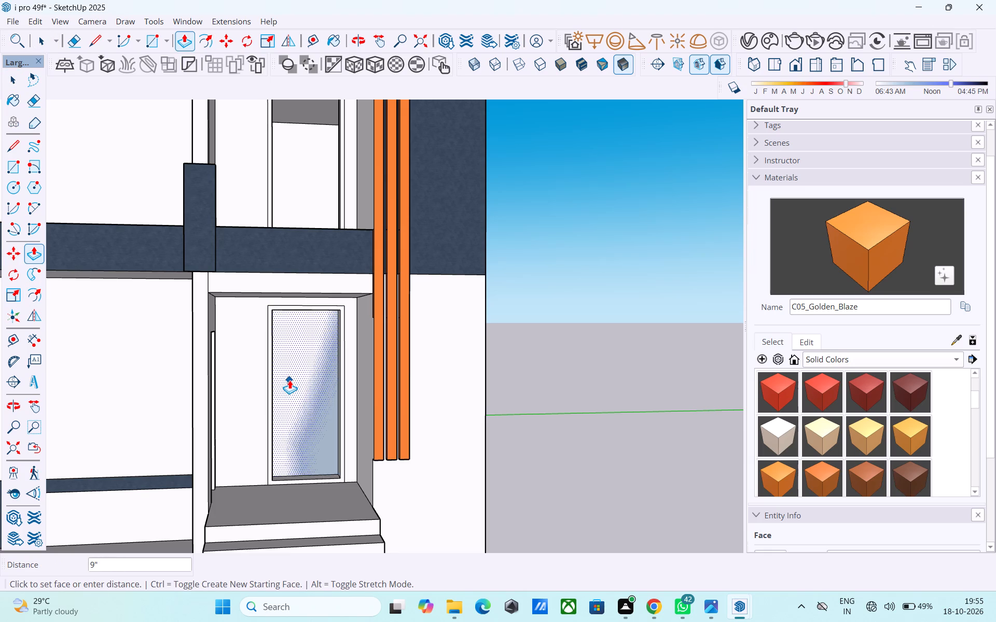
pyautogui.click(291, 378)
# Erase the leftover floor-level edge segments on both sides of the doorway in the entrance's side wall.
pyautogui.scroll(-9, 326, 390)
pyautogui.moveTo(334, 407); pyautogui.dragTo(311, 502, button='middle')
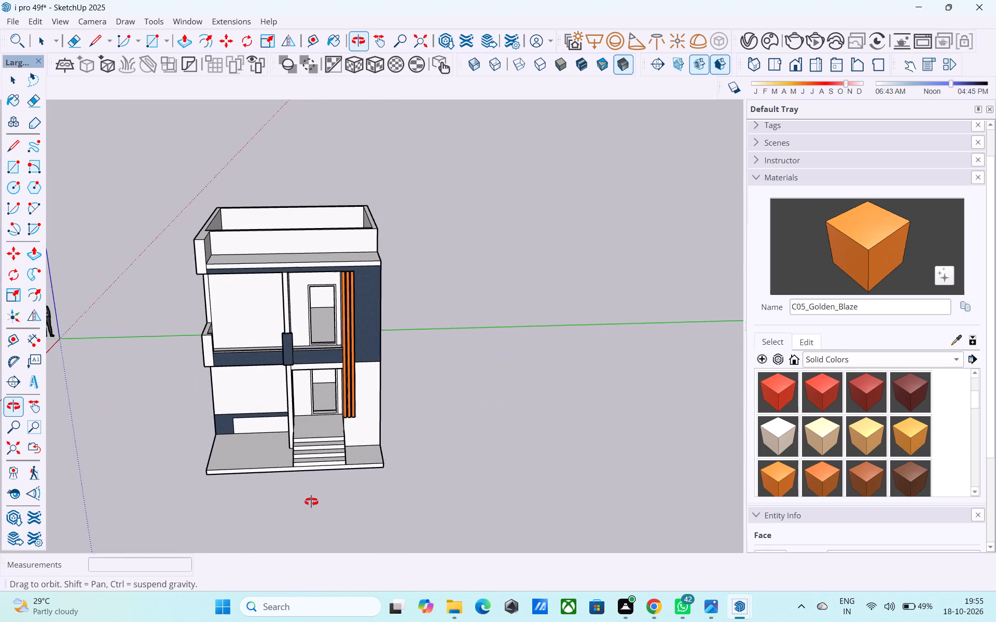
pyautogui.moveTo(311, 502); pyautogui.dragTo(523, 459, button='middle')
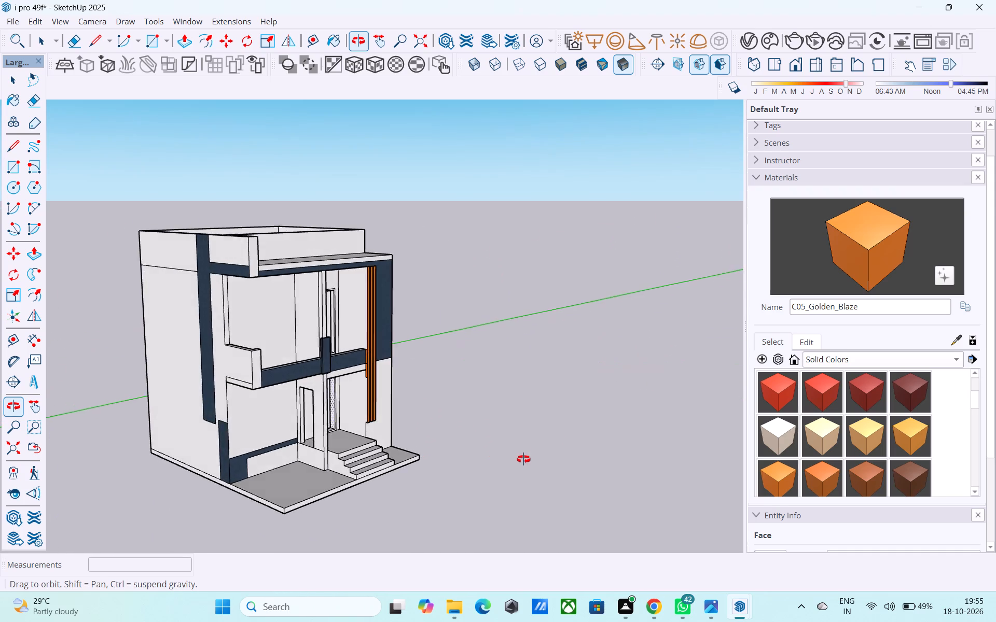
pyautogui.moveTo(523, 459); pyautogui.dragTo(586, 459, button='middle')
pyautogui.scroll(15, 327, 445)
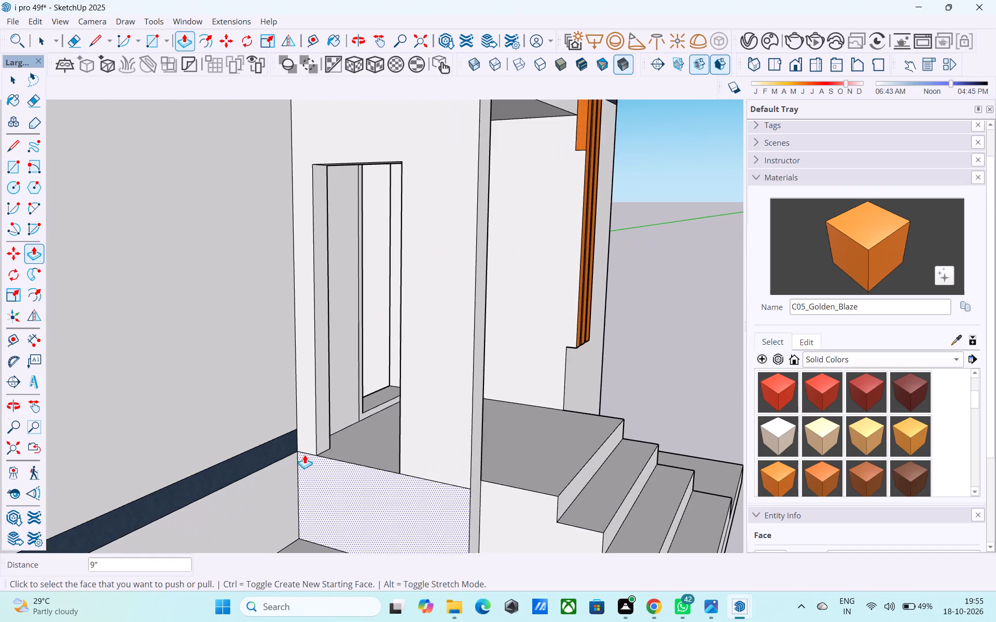
pyautogui.press('e')
pyautogui.scroll(4, 308, 449)
pyautogui.moveTo(308, 448); pyautogui.dragTo(307, 465)
pyautogui.moveTo(491, 489); pyautogui.dragTo(496, 517)
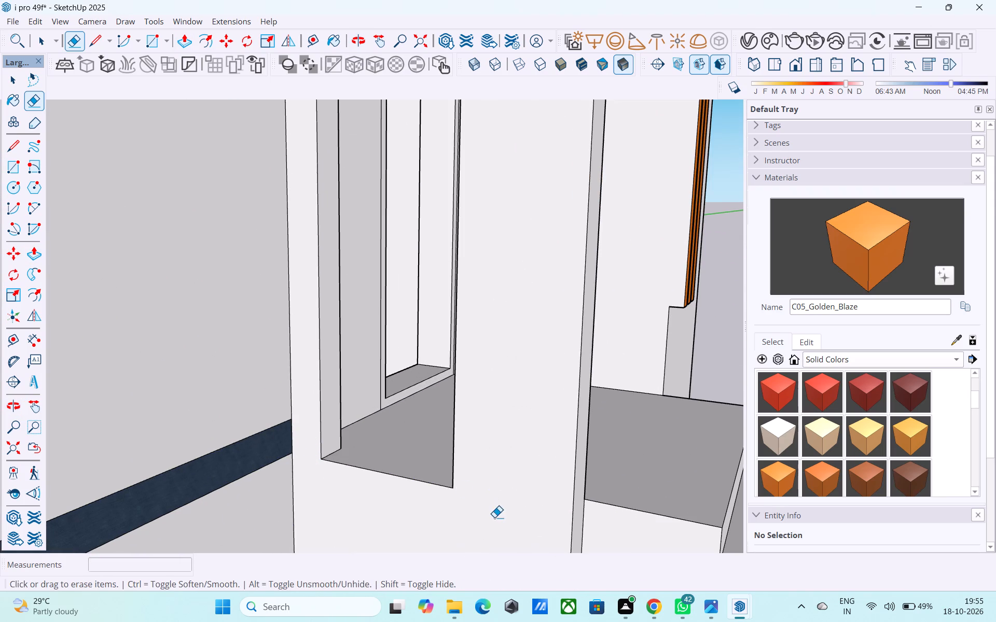
# Draw a 13' by 17' rectangle between opposite wall-top corners inside the ground-floor room to close its ceiling.
pyautogui.moveTo(493, 515); pyautogui.dragTo(262, 477, button='middle')
pyautogui.scroll(-5, 286, 446)
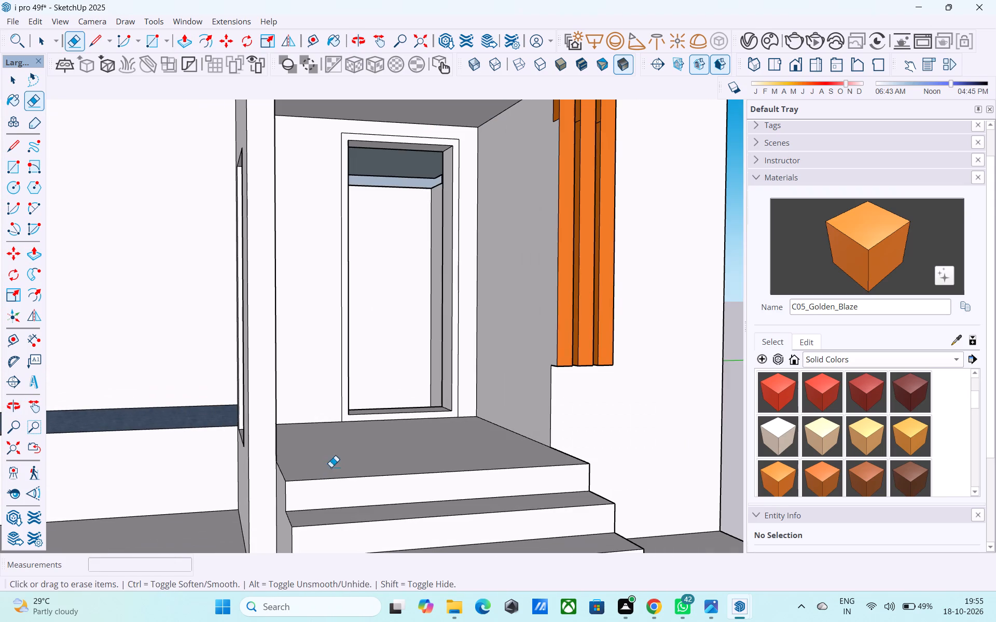
pyautogui.moveTo(331, 466); pyautogui.dragTo(324, 461, button='middle')
pyautogui.moveTo(327, 420); pyautogui.dragTo(337, 440, button='middle')
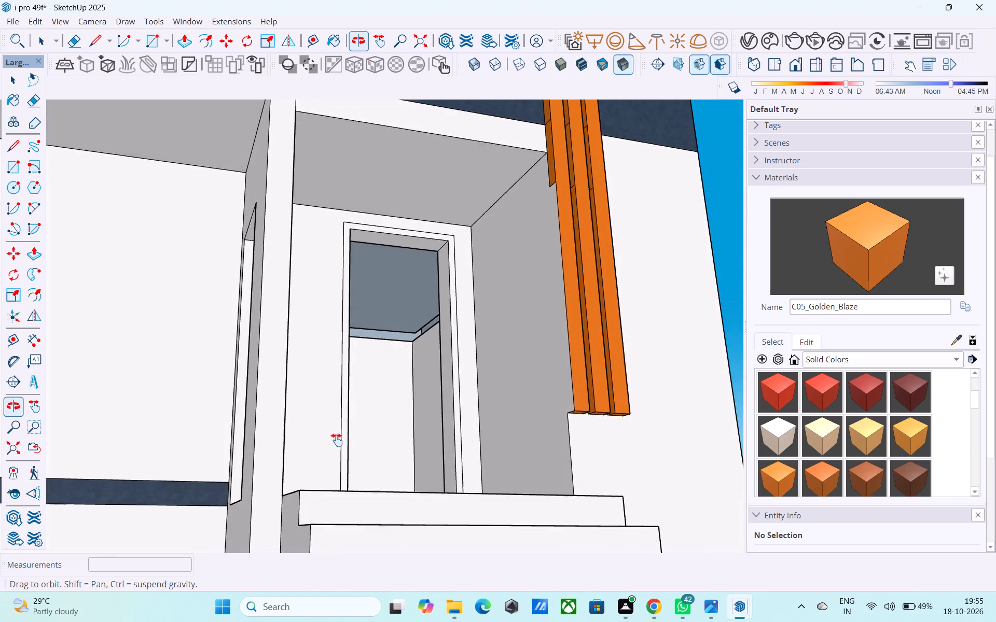
pyautogui.moveTo(337, 440); pyautogui.dragTo(354, 421, button='middle')
pyautogui.scroll(7, 371, 405)
pyautogui.press('r')
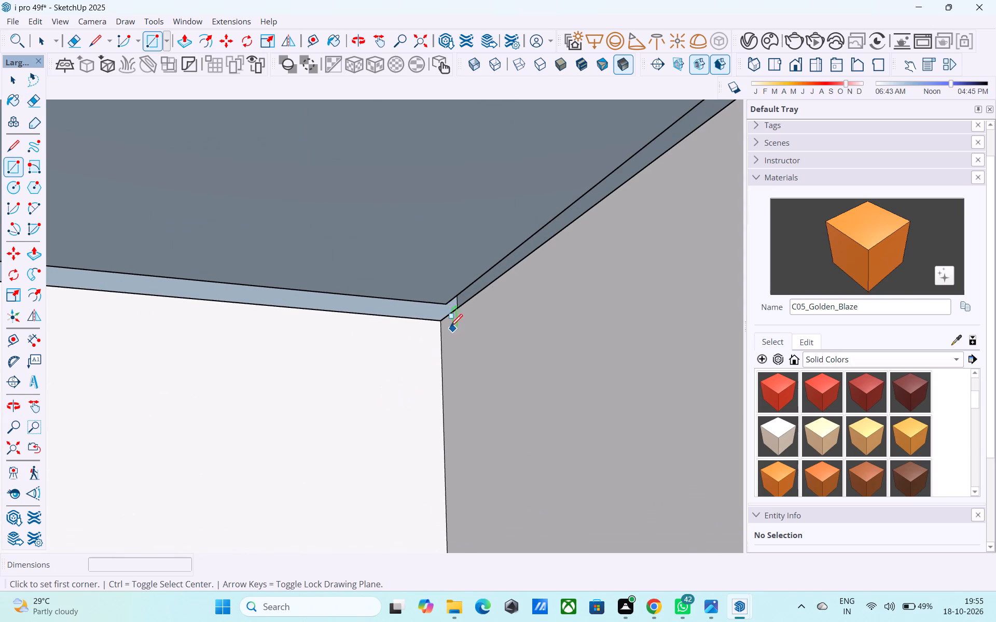
pyautogui.click(441, 322)
pyautogui.moveTo(434, 327); pyautogui.dragTo(533, 325, button='middle')
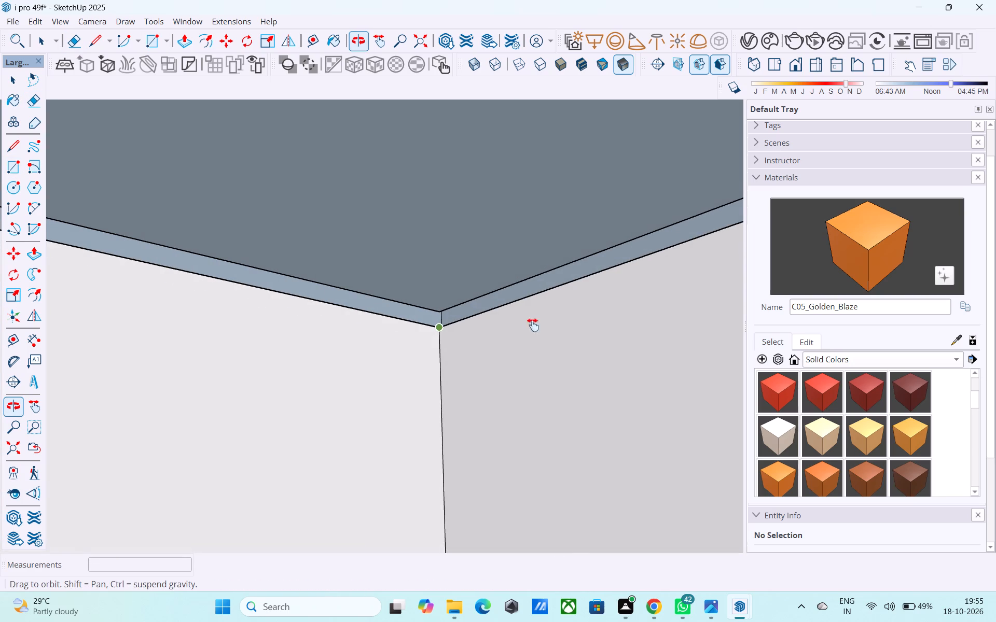
pyautogui.moveTo(533, 325); pyautogui.dragTo(780, 367, button='middle')
pyautogui.scroll(-5, 624, 322)
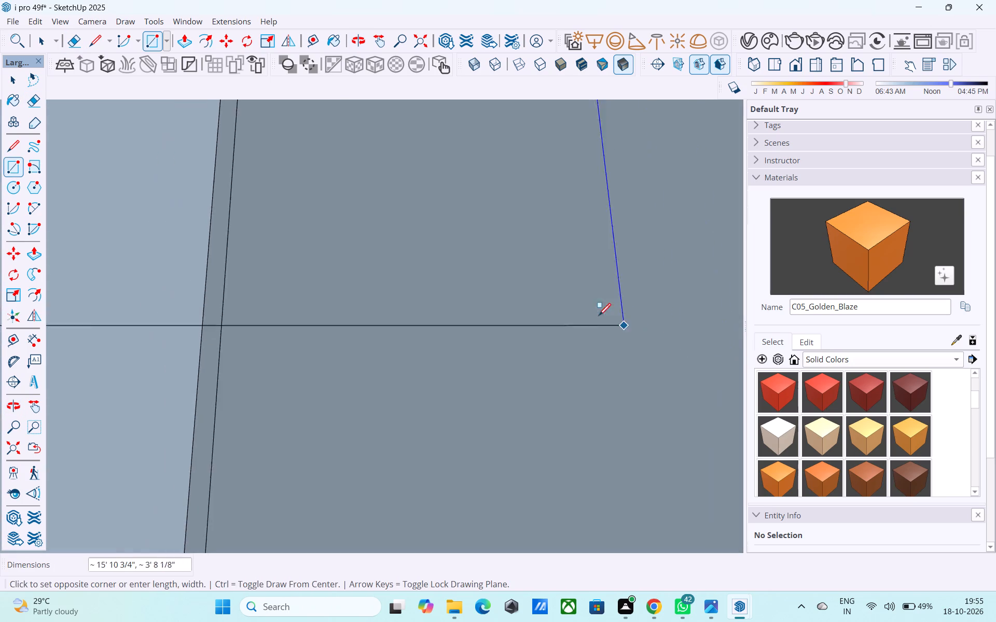
pyautogui.scroll(-20, 599, 317)
pyautogui.moveTo(543, 351); pyautogui.dragTo(656, 206, button='middle')
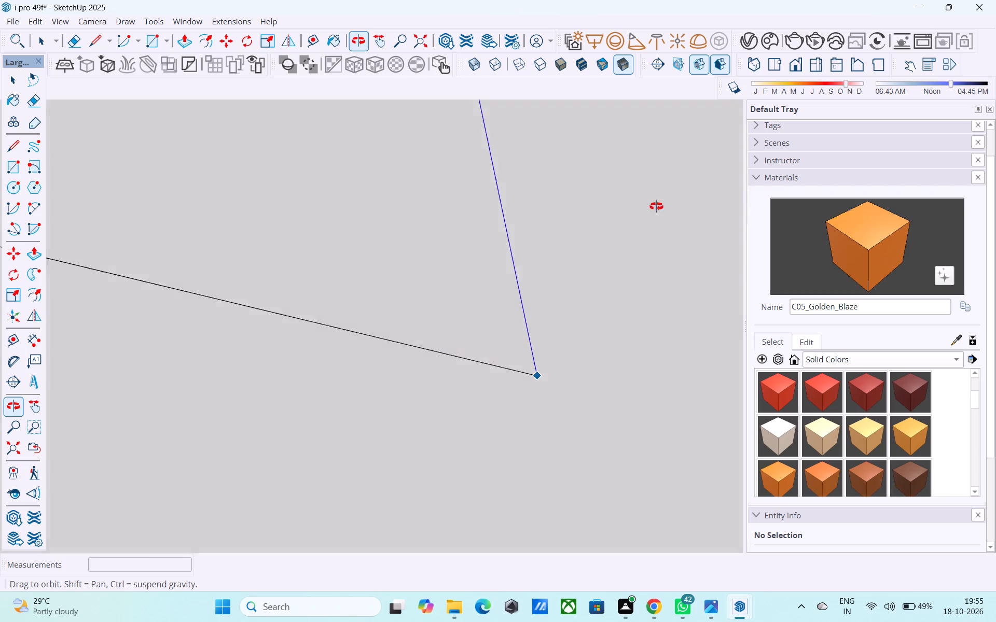
pyautogui.moveTo(656, 206); pyautogui.dragTo(649, 193, button='middle')
pyautogui.scroll(-5, 541, 247)
pyautogui.moveTo(501, 330); pyautogui.dragTo(668, 194, button='middle')
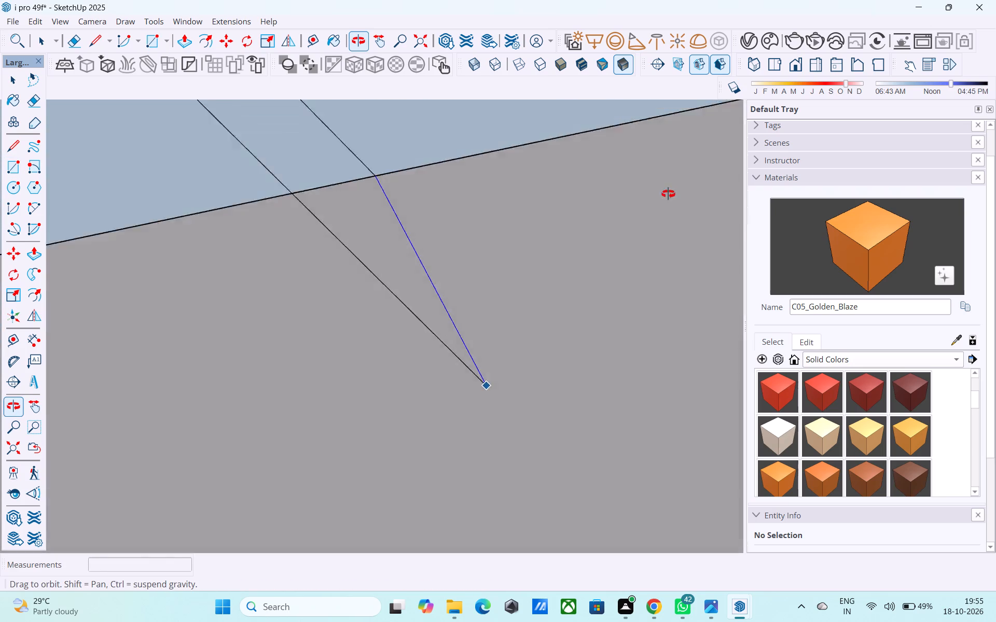
pyautogui.moveTo(668, 194); pyautogui.dragTo(669, 194, button='middle')
pyautogui.moveTo(475, 249); pyautogui.dragTo(739, 285, button='middle')
pyautogui.moveTo(530, 330); pyautogui.dragTo(656, 497, button='middle')
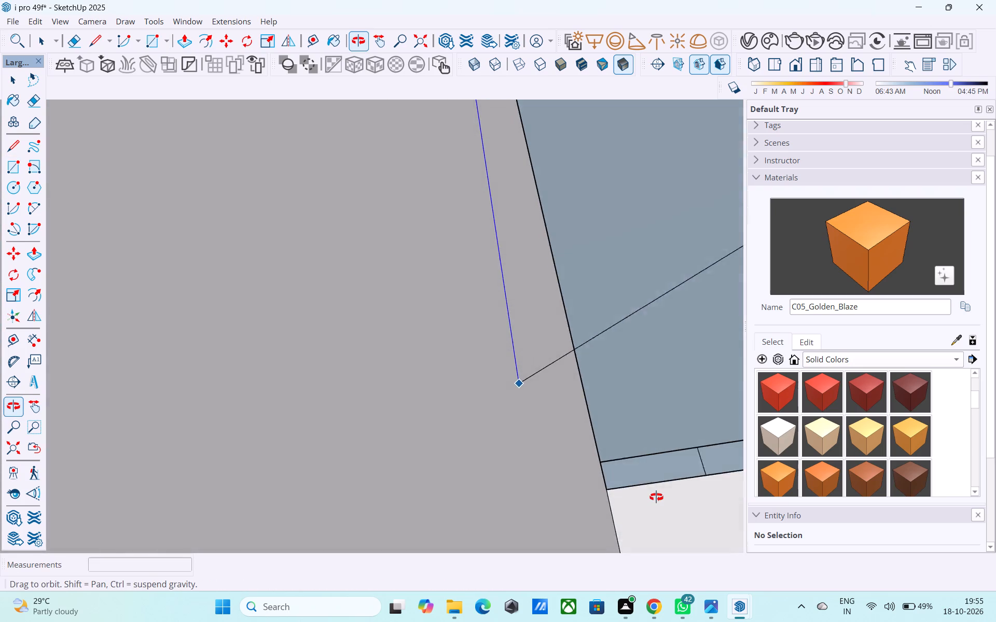
pyautogui.moveTo(656, 497); pyautogui.dragTo(658, 498, button='middle')
pyautogui.click(592, 467)
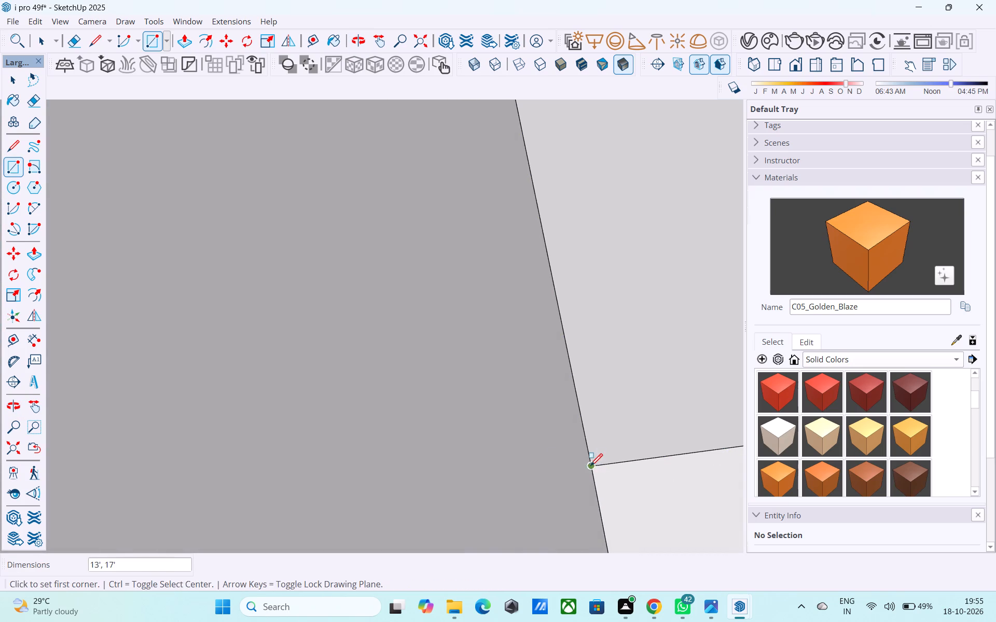
pyautogui.moveTo(481, 461); pyautogui.dragTo(761, 470, button='middle')
pyautogui.scroll(-11, 520, 372)
pyautogui.moveTo(362, 390); pyautogui.dragTo(499, 400, button='middle')
pyautogui.scroll(-20, 495, 397)
pyautogui.scroll(-12, 488, 381)
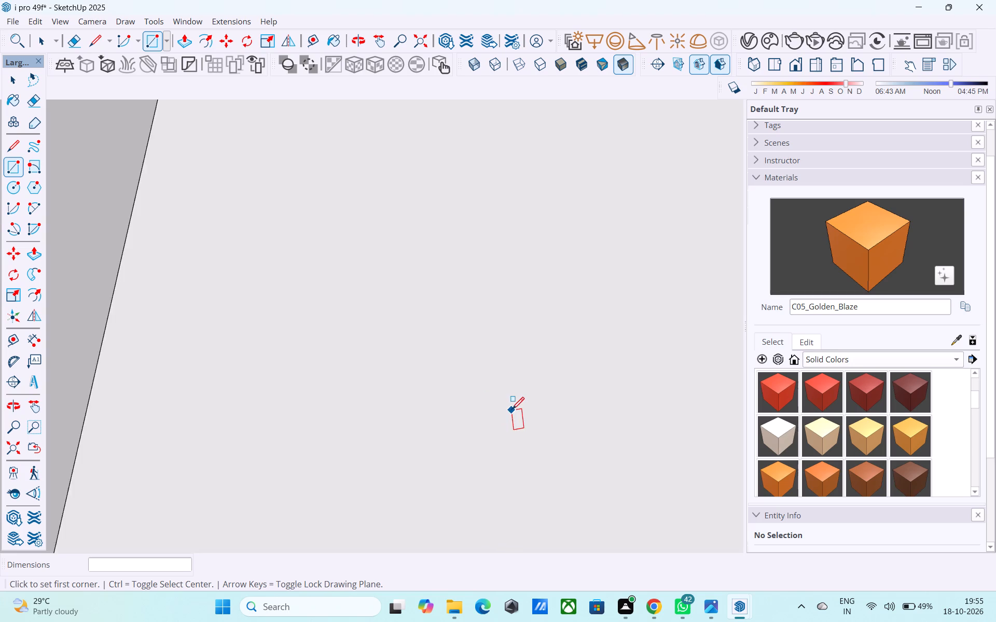
pyautogui.scroll(-20, 512, 411)
pyautogui.scroll(-3, 512, 411)
pyautogui.scroll(1, 242, 405)
pyautogui.scroll(-19, 242, 405)
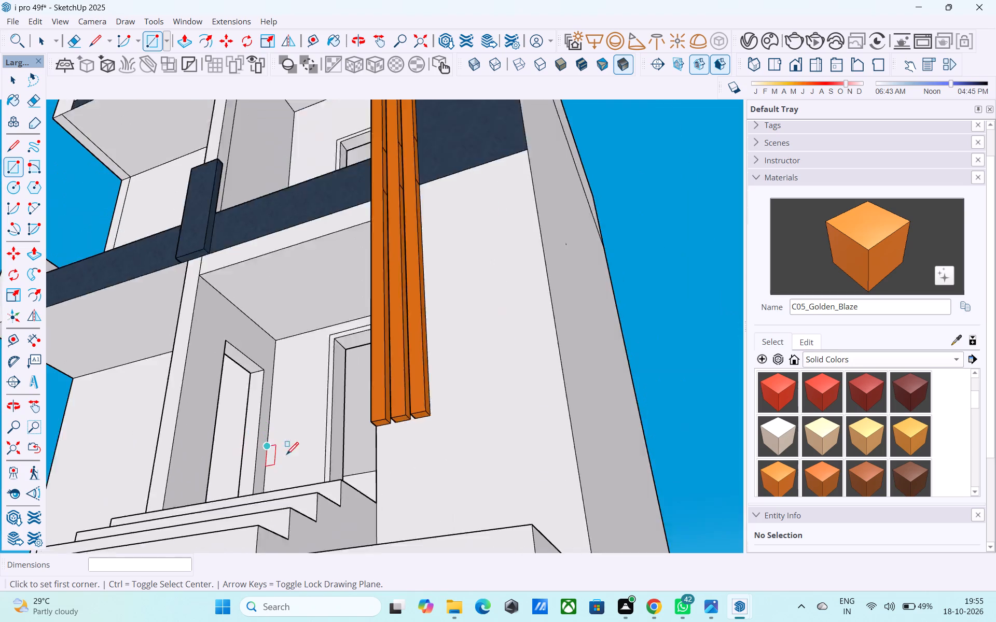
pyautogui.press('space')
# Place a horizontal guide 3' above the balcony floor on the upper-storey wall behind the balcony.
pyautogui.moveTo(366, 418); pyautogui.dragTo(540, 483, button='middle')
pyautogui.scroll(-5, 535, 465)
pyautogui.moveTo(478, 321); pyautogui.dragTo(287, 499, button='middle')
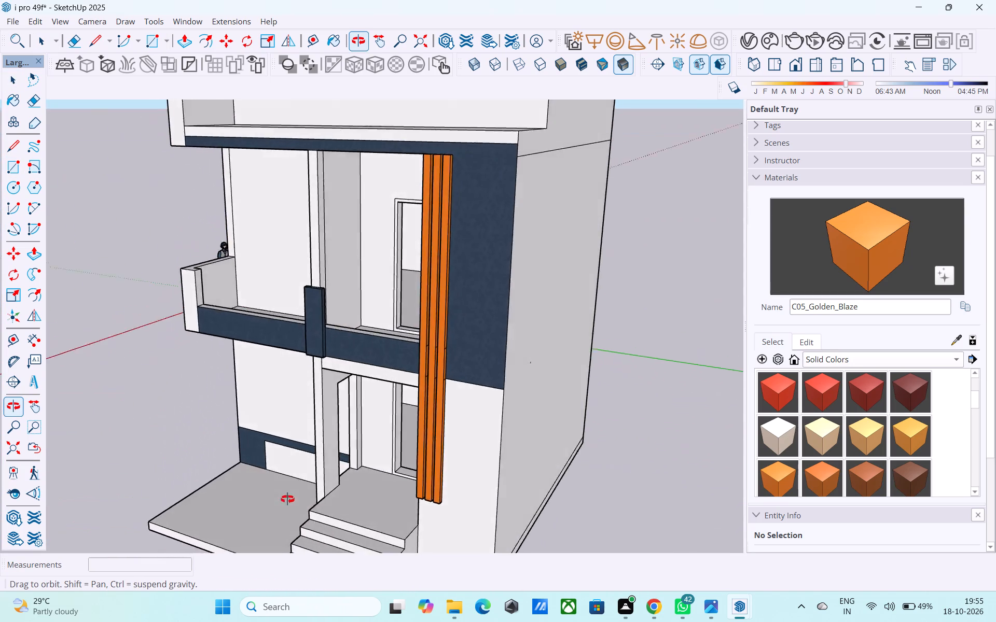
pyautogui.moveTo(287, 499); pyautogui.dragTo(542, 482, button='middle')
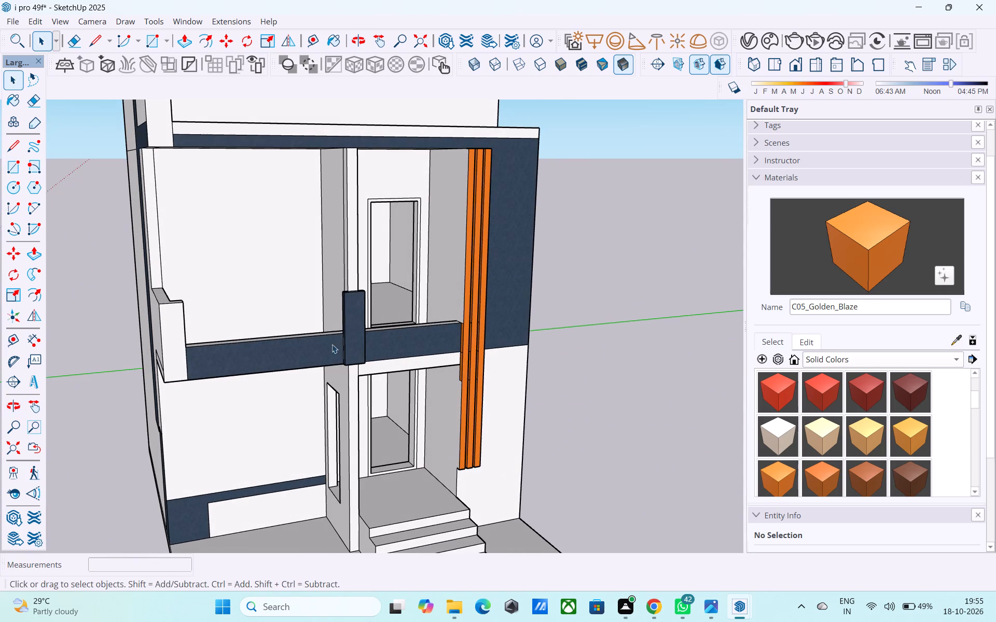
pyautogui.moveTo(300, 370); pyautogui.dragTo(389, 466, button='middle')
pyautogui.moveTo(357, 442); pyautogui.dragTo(322, 443, button='middle')
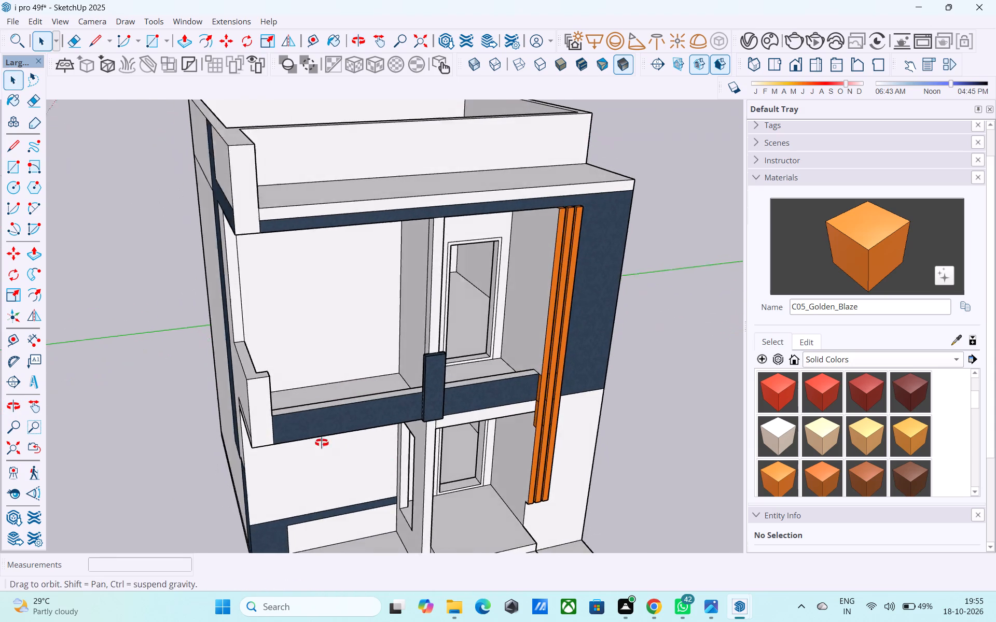
pyautogui.moveTo(322, 443); pyautogui.dragTo(310, 432, button='middle')
pyautogui.scroll(4, 272, 340)
pyautogui.moveTo(295, 346); pyautogui.dragTo(267, 334, button='middle')
pyautogui.moveTo(314, 382); pyautogui.dragTo(305, 399, button='middle')
pyautogui.scroll(1, 305, 399)
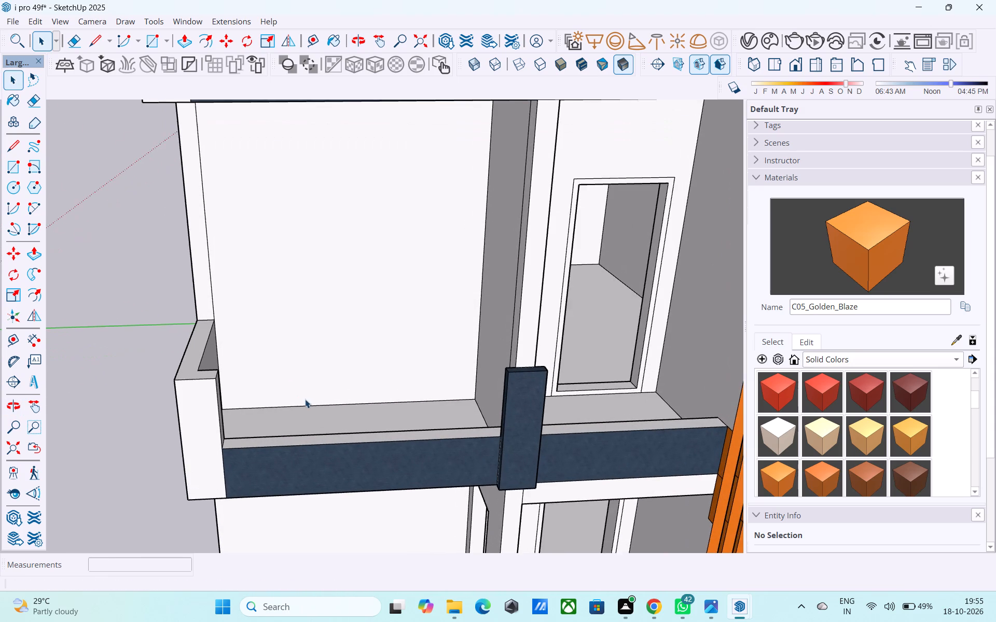
pyautogui.scroll(1, 307, 400)
pyautogui.press('t')
pyautogui.click(309, 404)
pyautogui.moveTo(353, 350); pyautogui.dragTo(378, 350, button='middle')
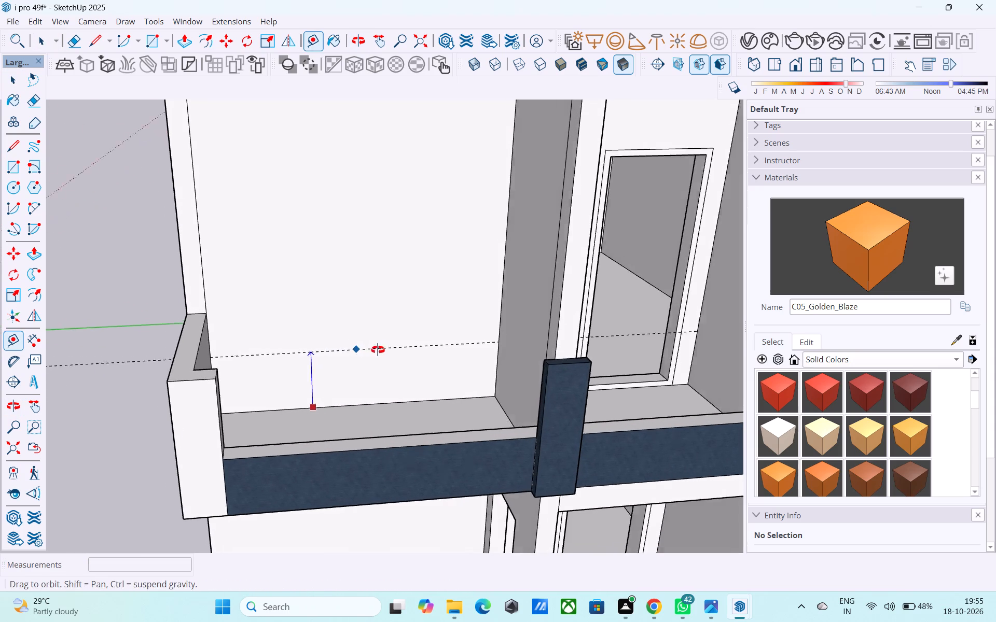
pyautogui.moveTo(378, 350); pyautogui.dragTo(574, 313, button='middle')
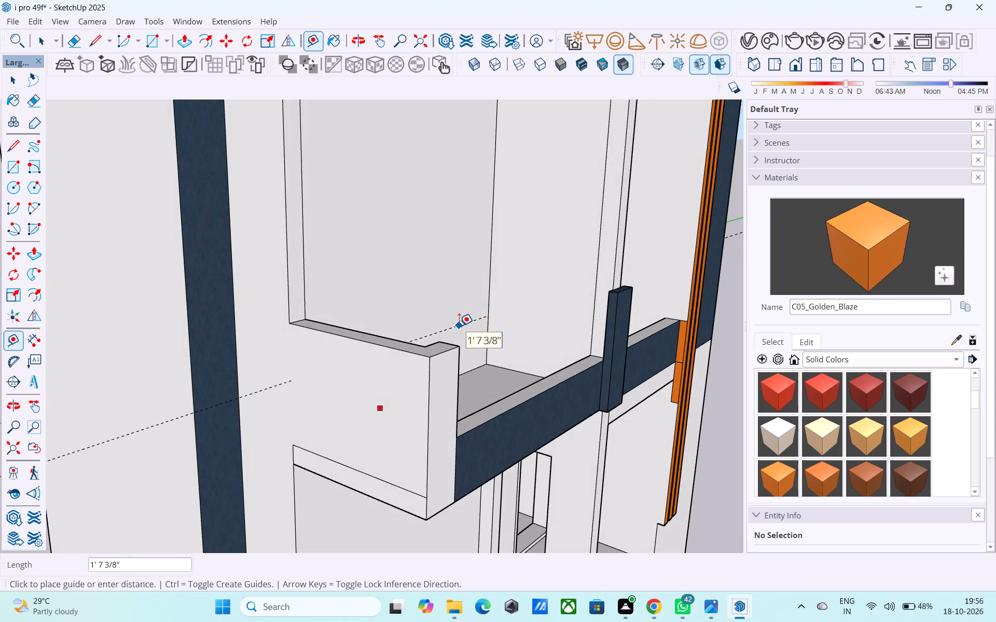
pyautogui.write("3'")
pyautogui.press('Return')
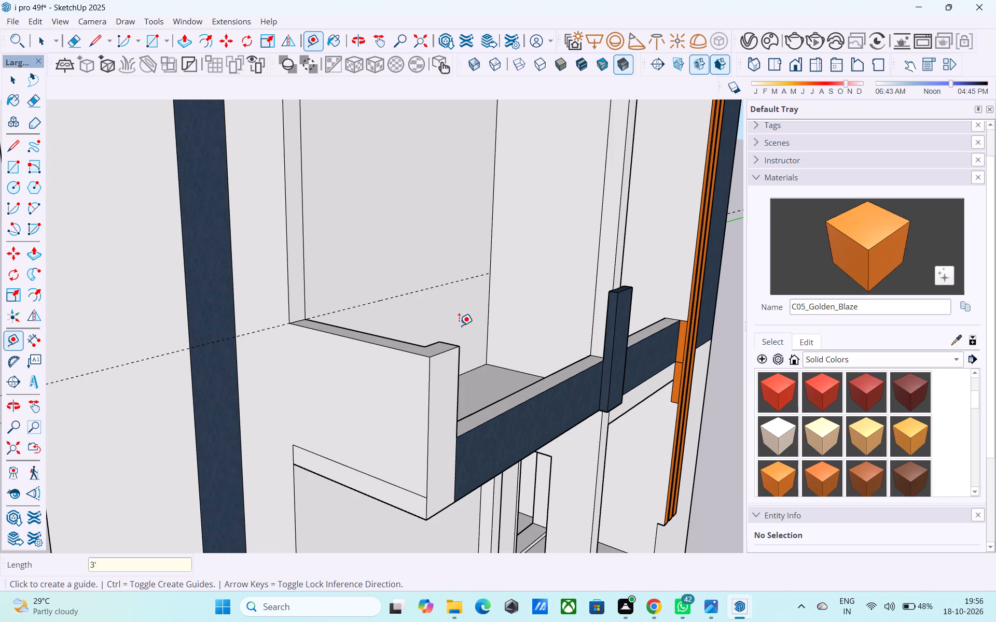
# Place a vertical guide 2' in from the outer side edge of the wall behind the balcony.
pyautogui.scroll(1, 460, 326)
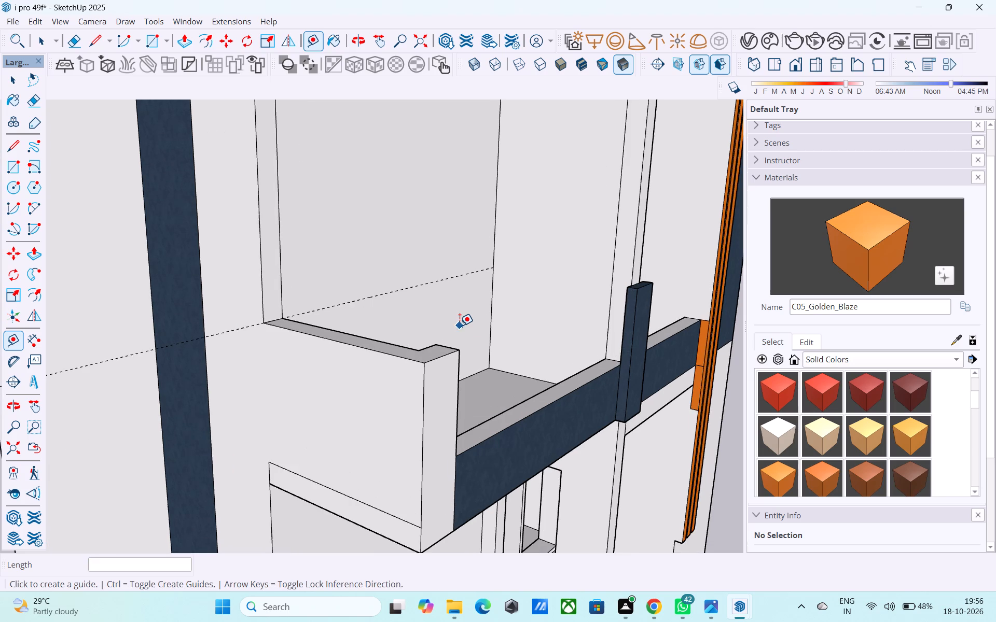
pyautogui.moveTo(419, 331); pyautogui.dragTo(268, 341, button='middle')
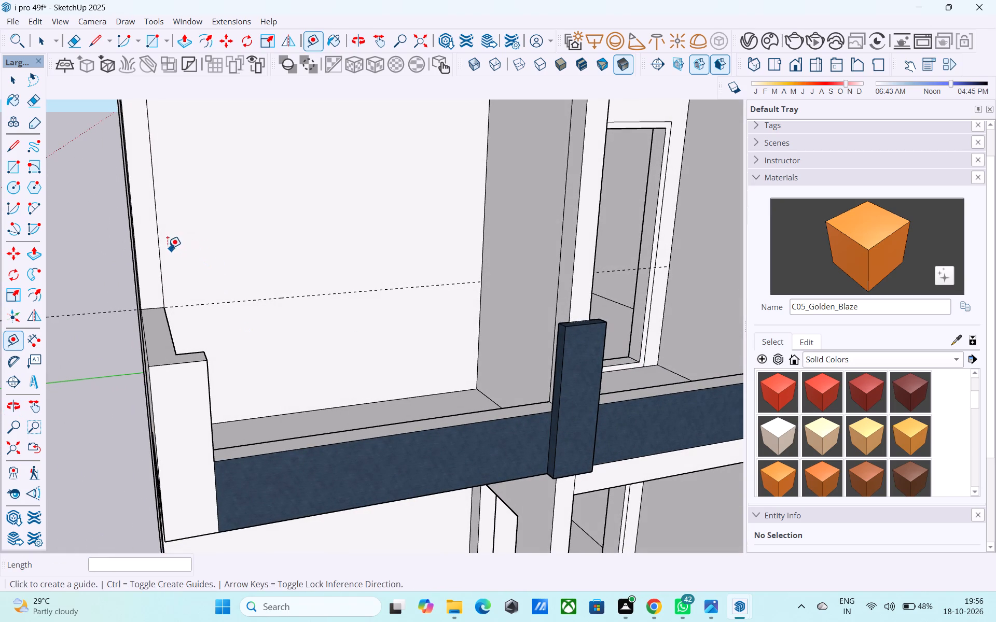
pyautogui.click(157, 246)
pyautogui.write("1'")
pyautogui.press('Return')
pyautogui.write("2'")
pyautogui.press('Return')
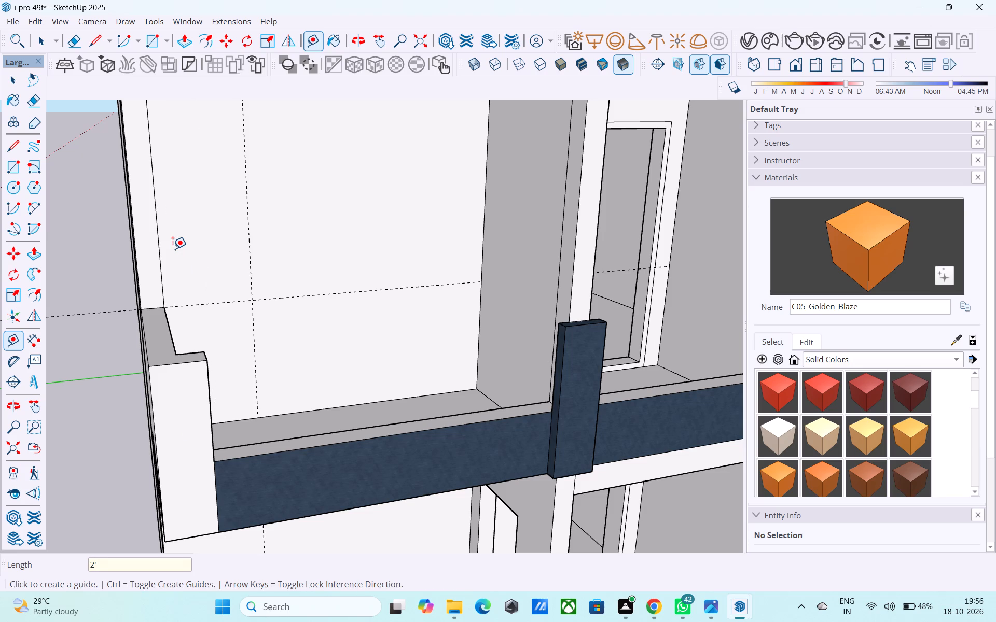
# Draw a 4' by 4' window rectangle on the balcony's back wall, starting from the intersection of the two guides.
pyautogui.scroll(-5, 0, 354)
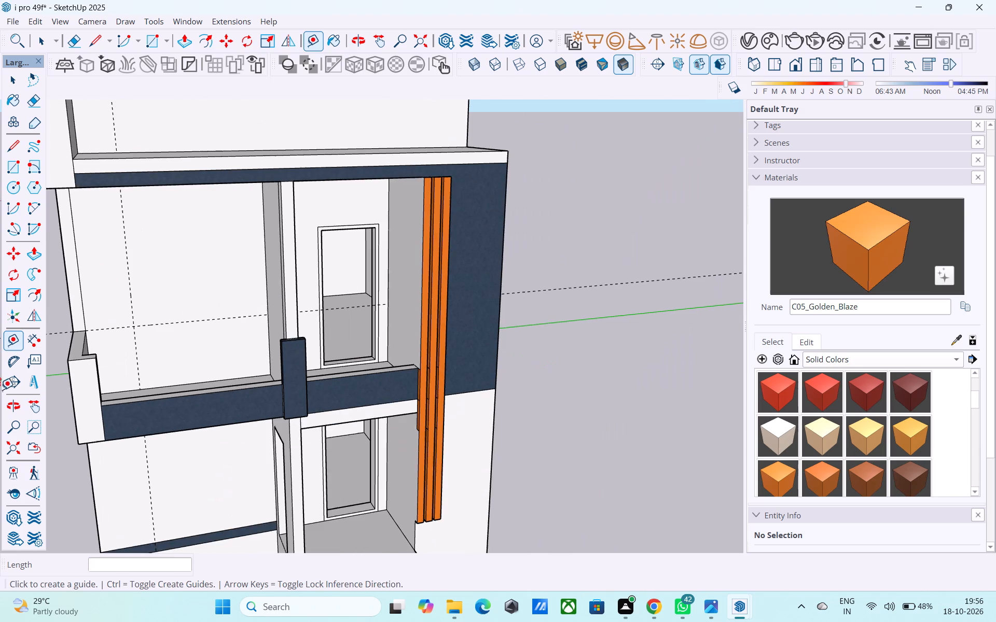
pyautogui.scroll(-5, 560, 326)
pyautogui.scroll(5, 297, 313)
pyautogui.moveTo(297, 310); pyautogui.dragTo(267, 307, button='middle')
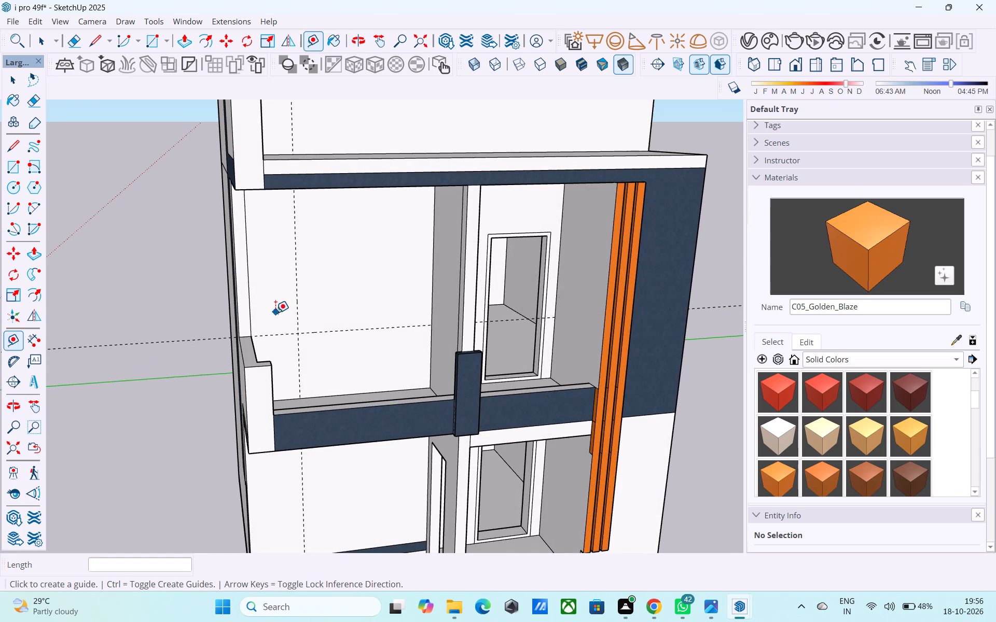
pyautogui.press('r')
pyautogui.scroll(2, 293, 327)
pyautogui.scroll(-1, 293, 327)
pyautogui.scroll(6, 293, 327)
pyautogui.click(303, 342)
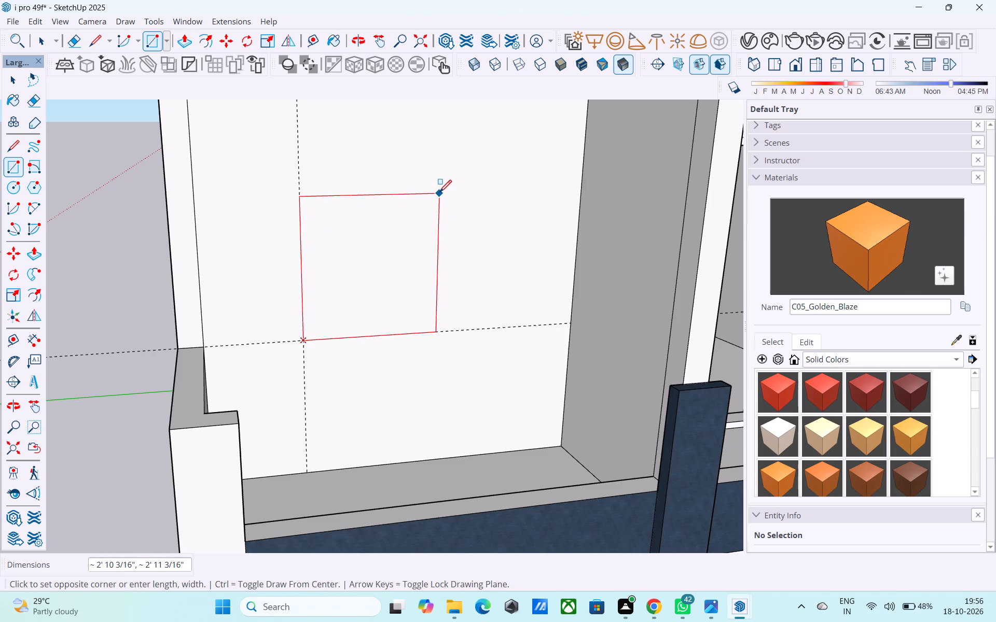
pyautogui.write("6',6'")
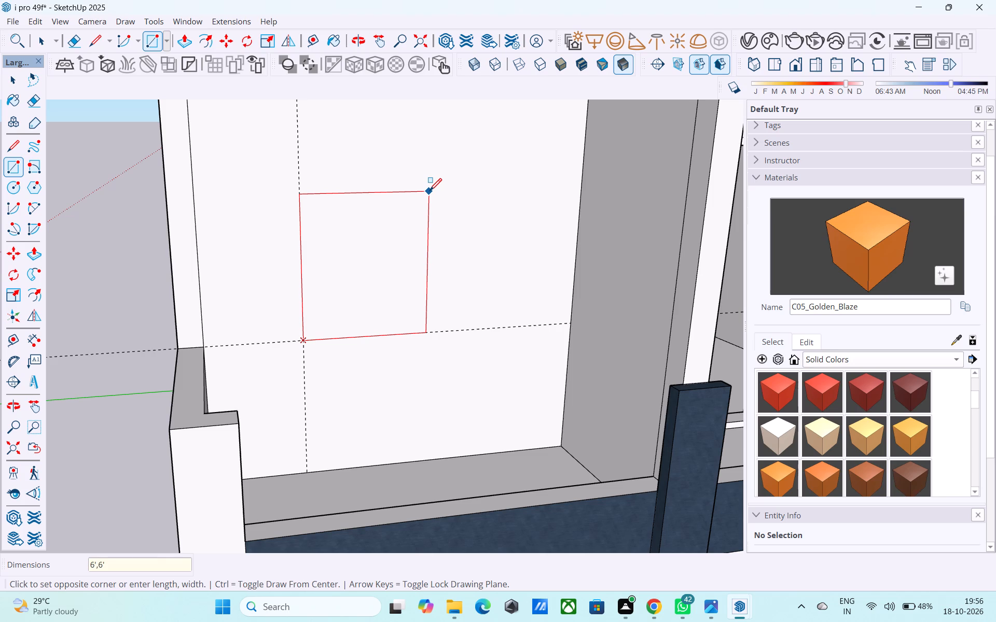
pyautogui.press('Return')
pyautogui.scroll(-2, 430, 192)
pyautogui.scroll(-4, 330, 242)
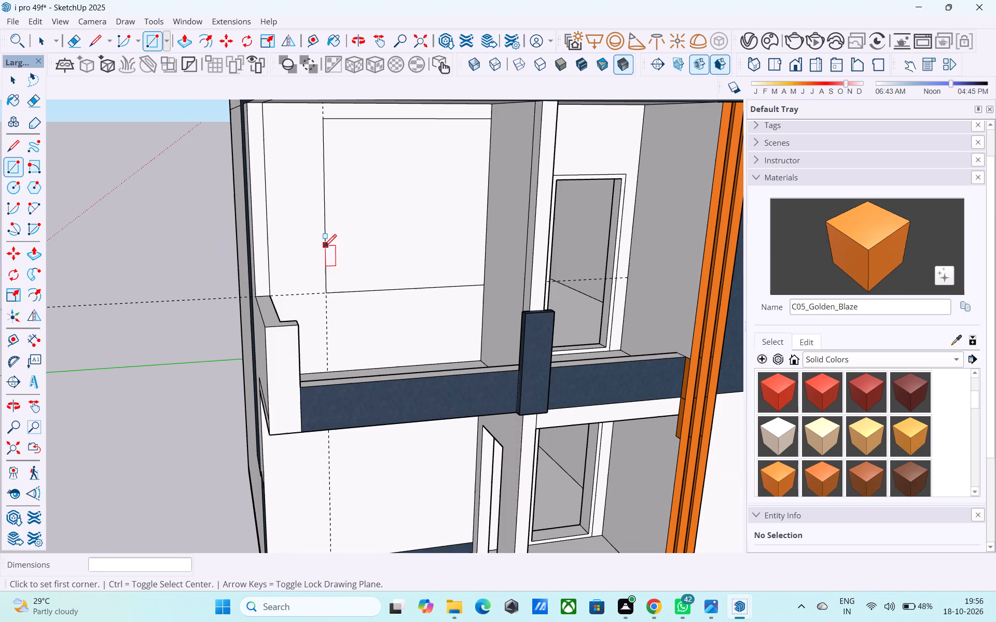
pyautogui.write("4',4'")
pyautogui.press('Return')
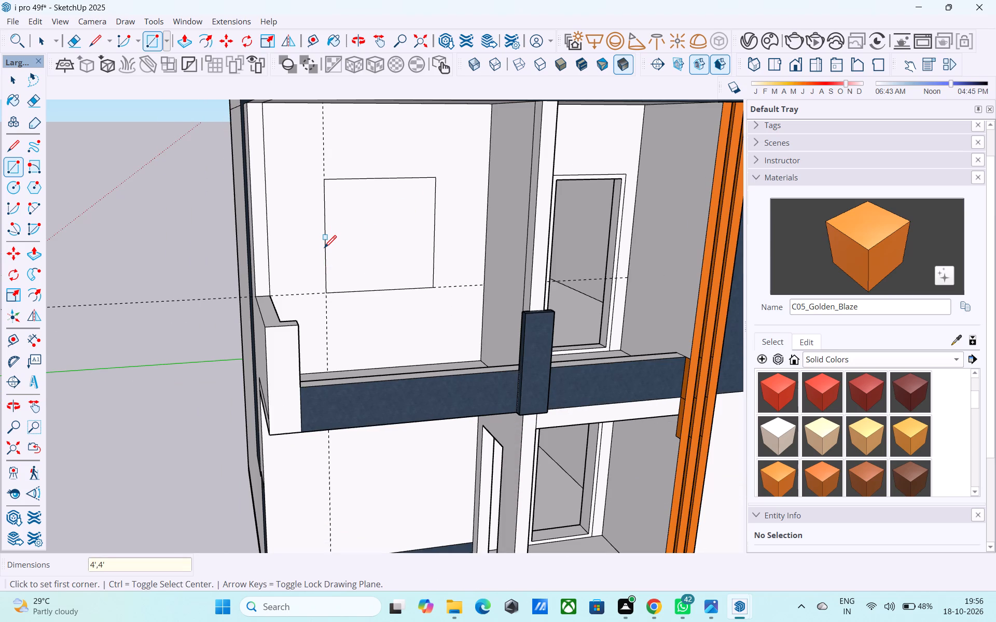
# Offset the upper-storey window square 2" inward to form its frame.
pyautogui.moveTo(292, 230); pyautogui.dragTo(264, 239, button='middle')
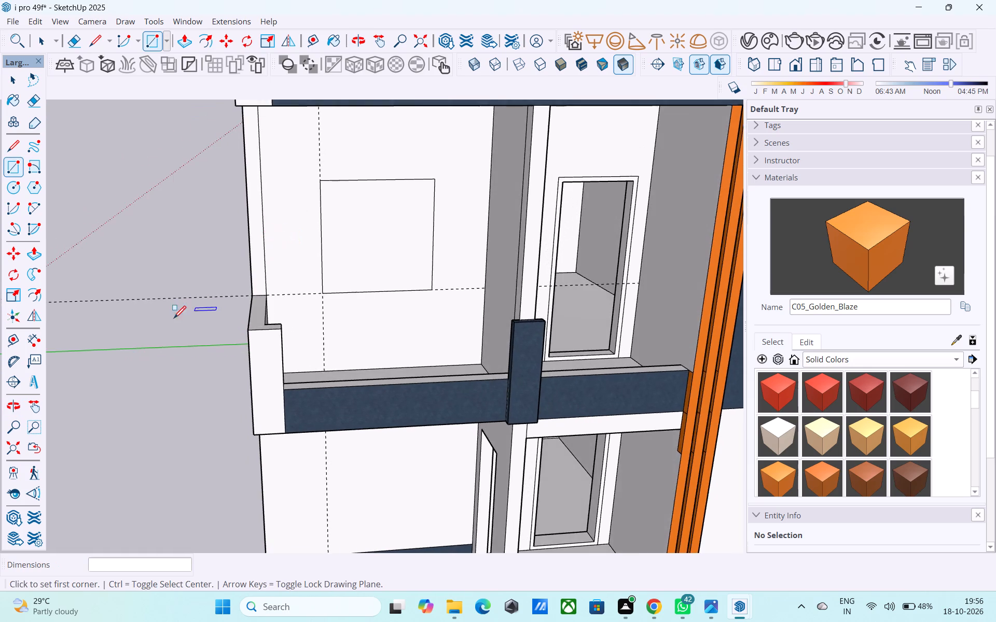
pyautogui.scroll(3, 167, 321)
pyautogui.scroll(-6, 305, 281)
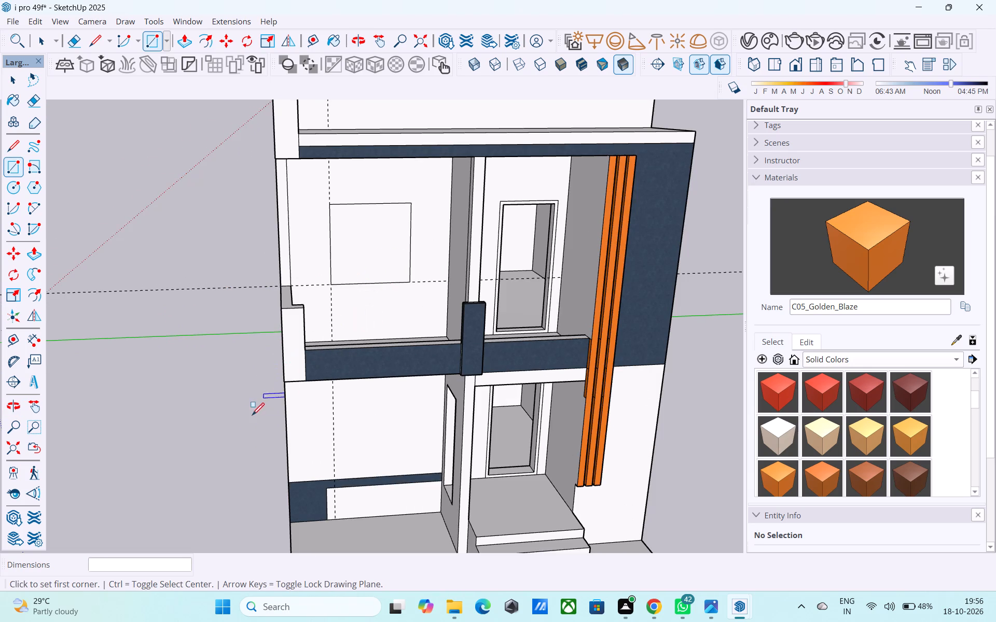
pyautogui.scroll(-2, 160, 477)
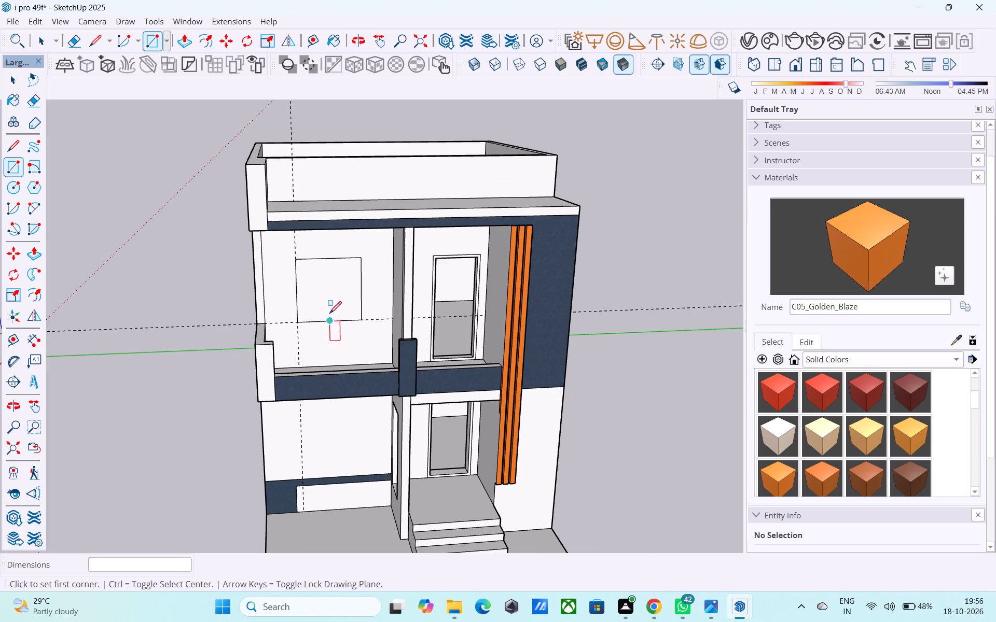
pyautogui.scroll(3, 330, 310)
pyautogui.press('space')
pyautogui.click(326, 306)
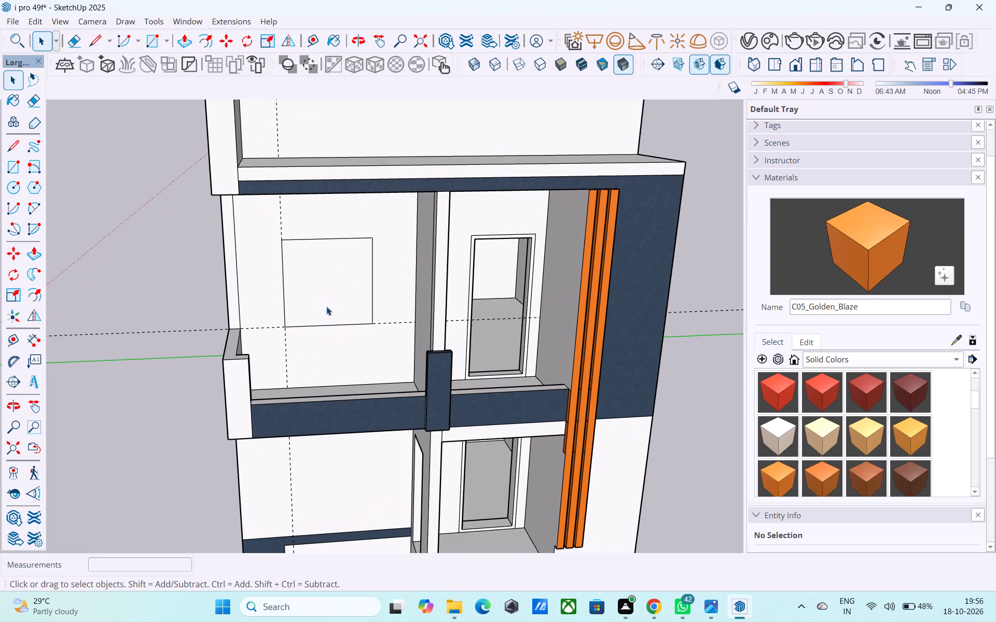
pyautogui.moveTo(322, 311); pyautogui.dragTo(321, 311, button='middle')
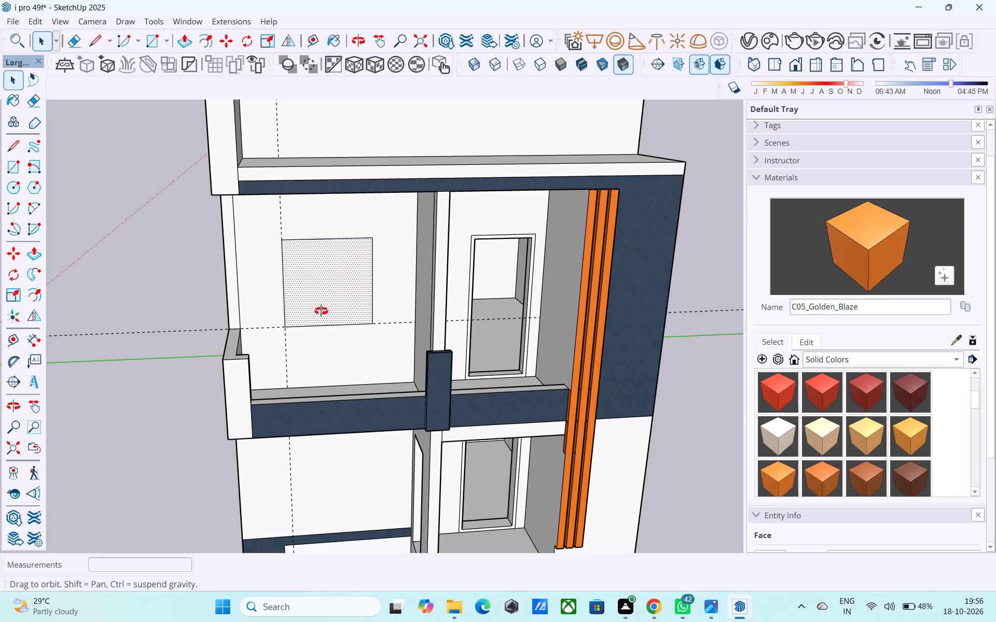
pyautogui.moveTo(321, 311); pyautogui.dragTo(321, 277, button='middle')
pyautogui.scroll(-4, 315, 373)
pyautogui.moveTo(301, 433); pyautogui.dragTo(299, 399, button='middle')
pyautogui.scroll(5, 327, 338)
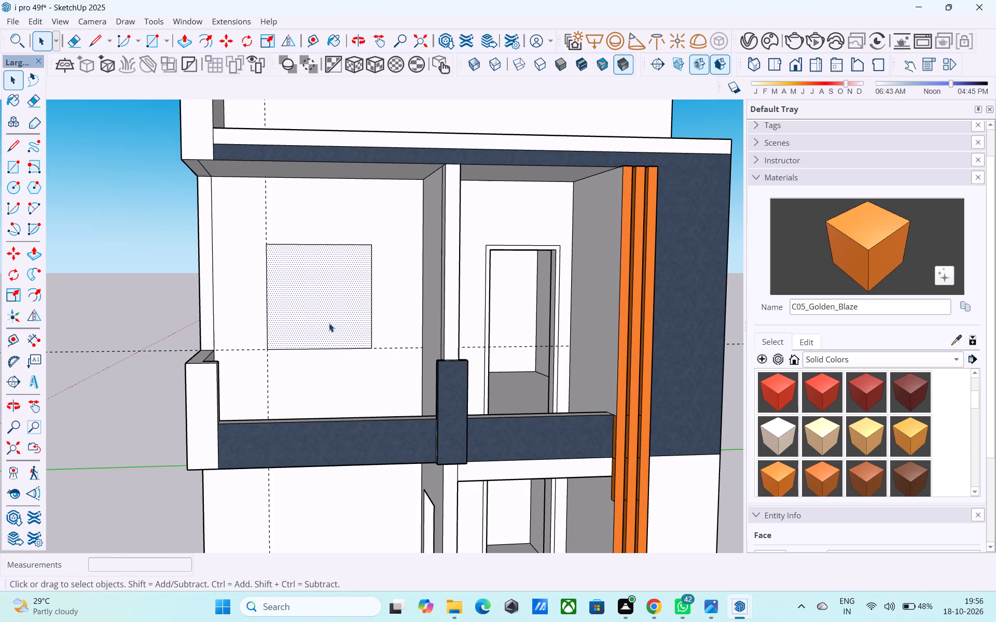
pyautogui.press('f')
pyautogui.click(334, 325)
pyautogui.write('2"')
pyautogui.press('Return')
pyautogui.press('space')
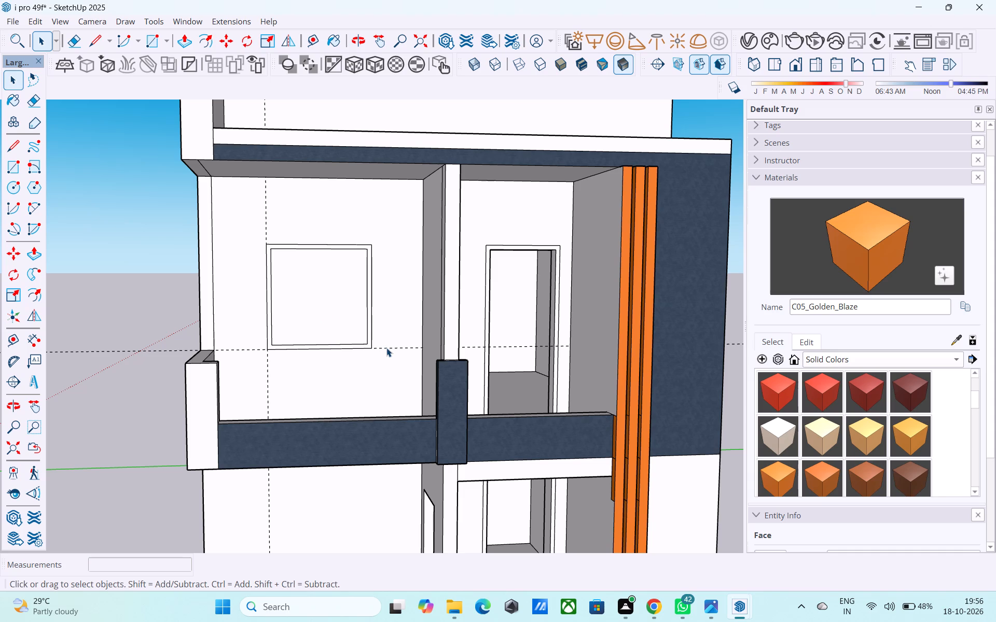
pyautogui.scroll(-4, 388, 350)
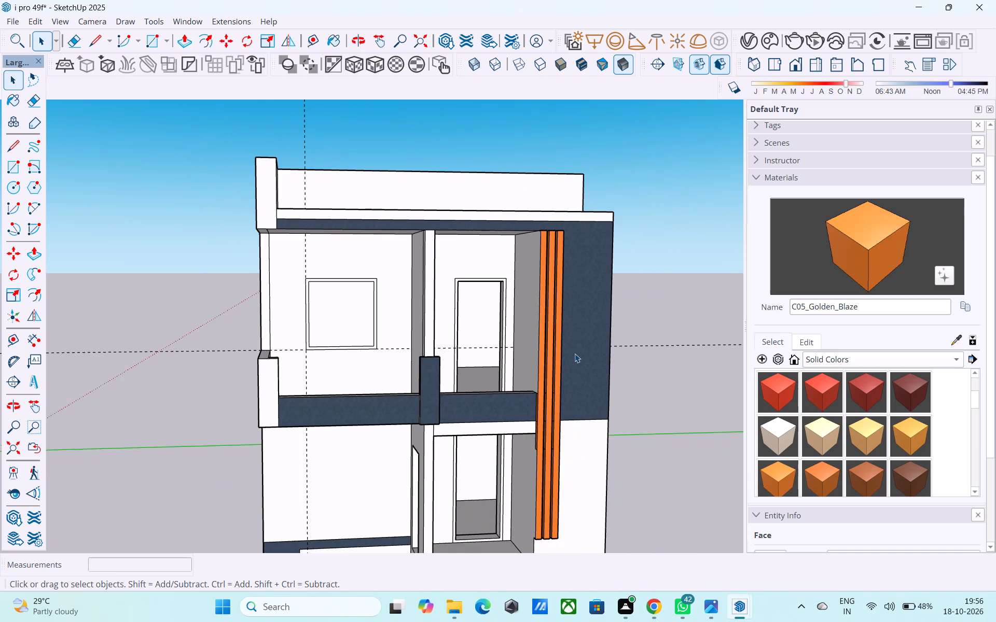
# Push the inner face of the framed window behind the balcony 6" through the wall to open it.
pyautogui.scroll(-1, 575, 354)
pyautogui.scroll(-2, 627, 350)
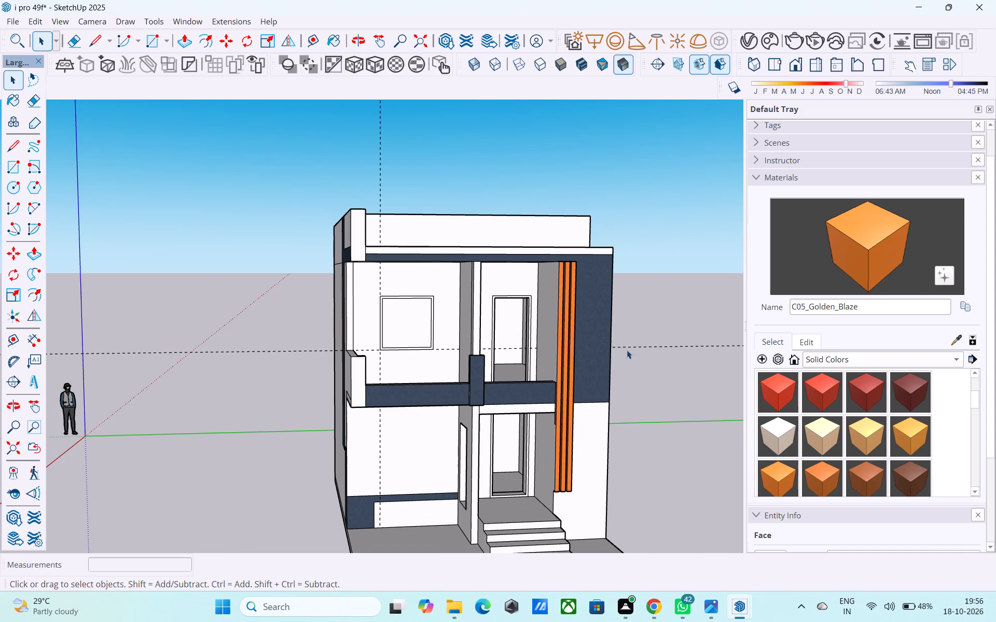
pyautogui.middleClick(285, 363)
pyautogui.scroll(3, 284, 357)
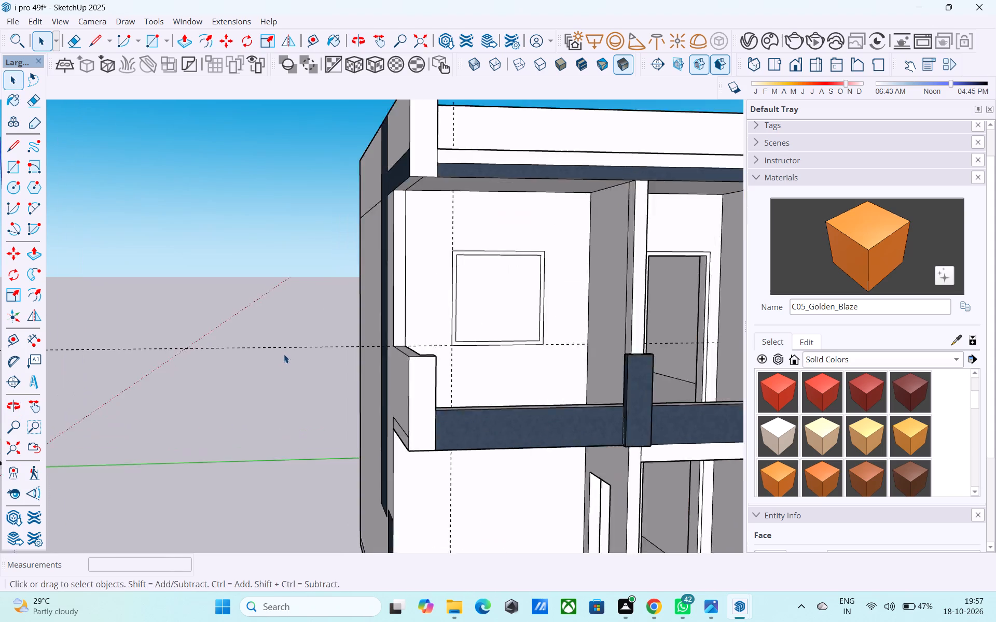
pyautogui.scroll(2, 284, 354)
pyautogui.scroll(-5, 302, 342)
pyautogui.moveTo(478, 279); pyautogui.dragTo(417, 305, button='middle')
pyautogui.scroll(5, 417, 306)
pyautogui.click(409, 304)
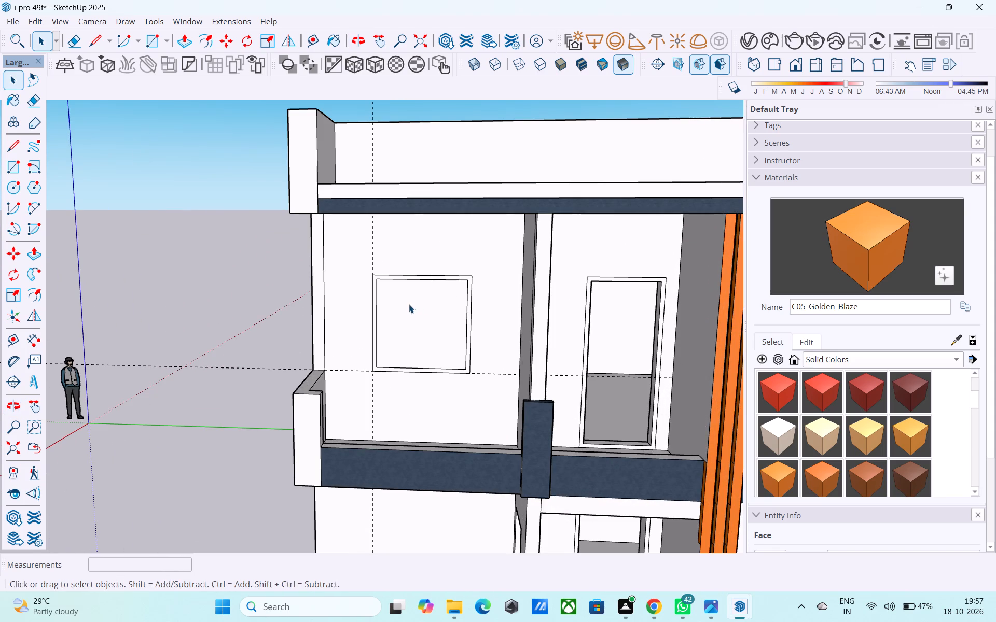
pyautogui.press('p')
pyautogui.click(414, 330)
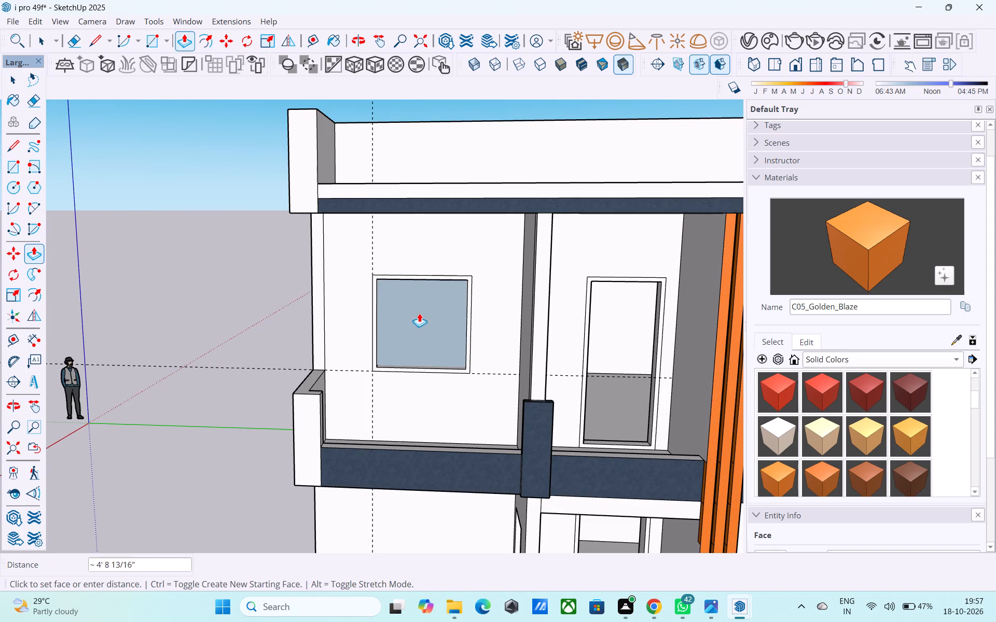
pyautogui.moveTo(428, 298); pyautogui.dragTo(451, 276, button='middle')
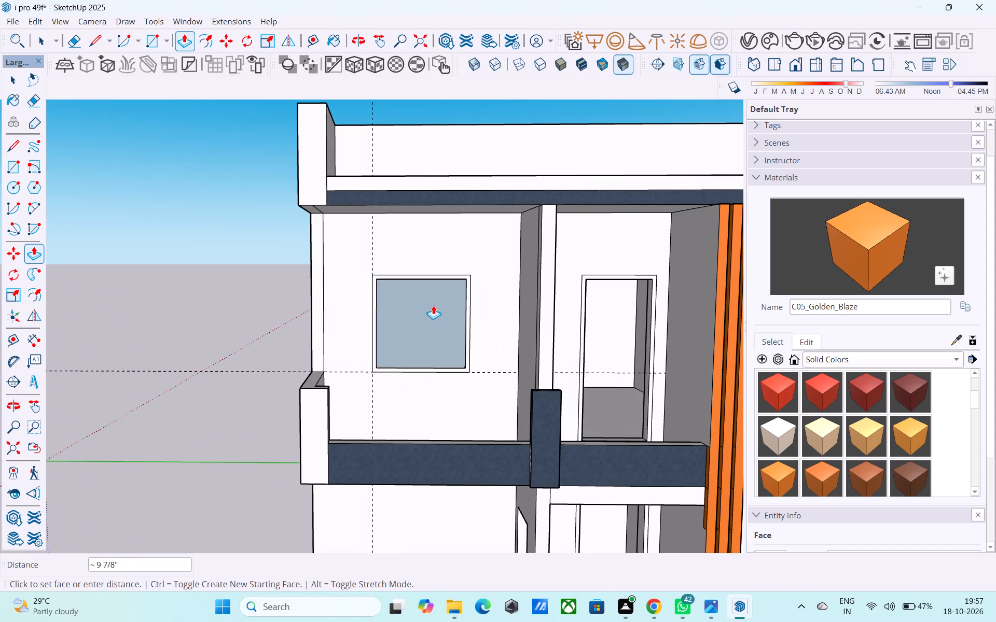
pyautogui.click(428, 314)
# Pull the dark-blue band on the house's side wall outward by 6".
pyautogui.scroll(-9, 426, 314)
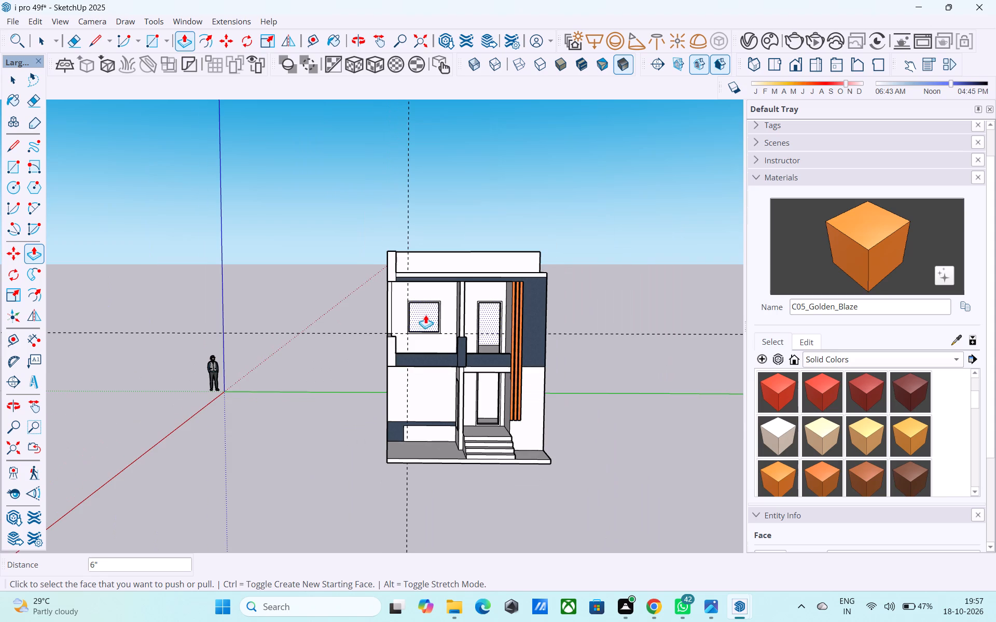
pyautogui.moveTo(392, 393); pyautogui.dragTo(206, 437, button='middle')
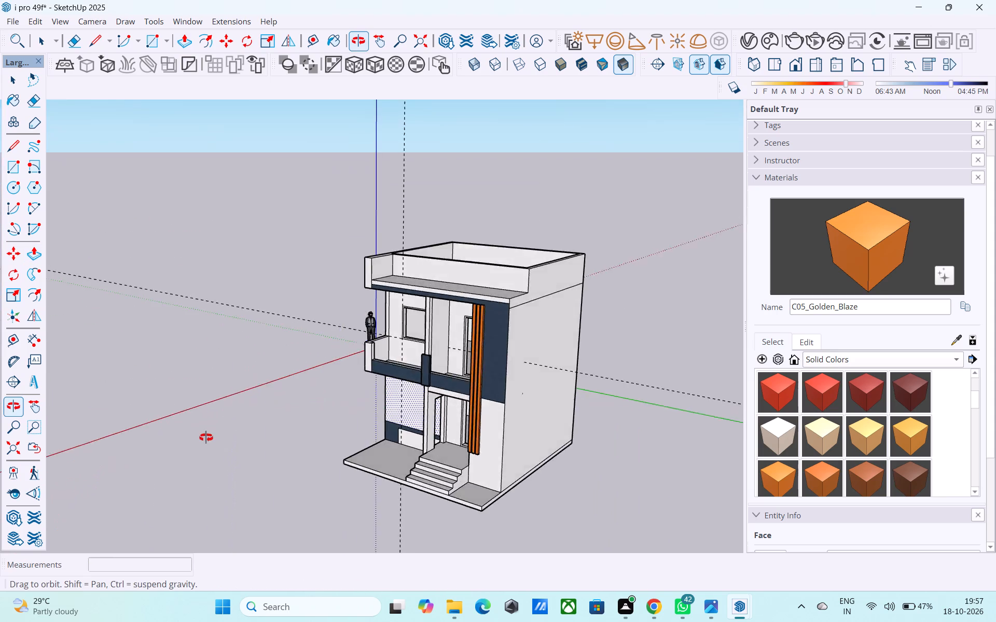
pyautogui.moveTo(206, 437); pyautogui.dragTo(679, 387, button='middle')
pyautogui.moveTo(487, 405); pyautogui.dragTo(628, 383, button='middle')
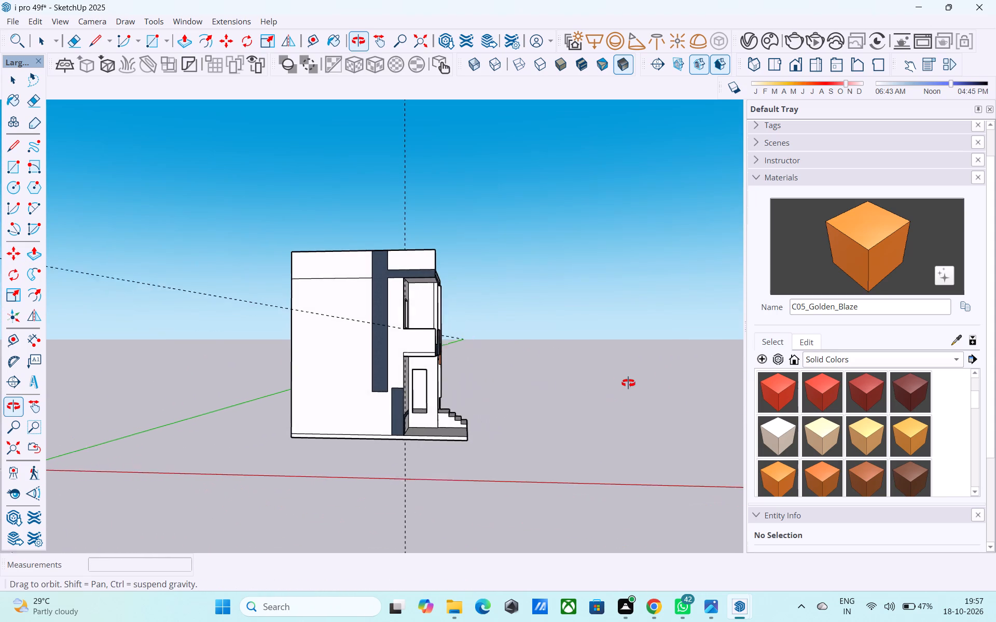
pyautogui.moveTo(628, 383); pyautogui.dragTo(632, 384, button='middle')
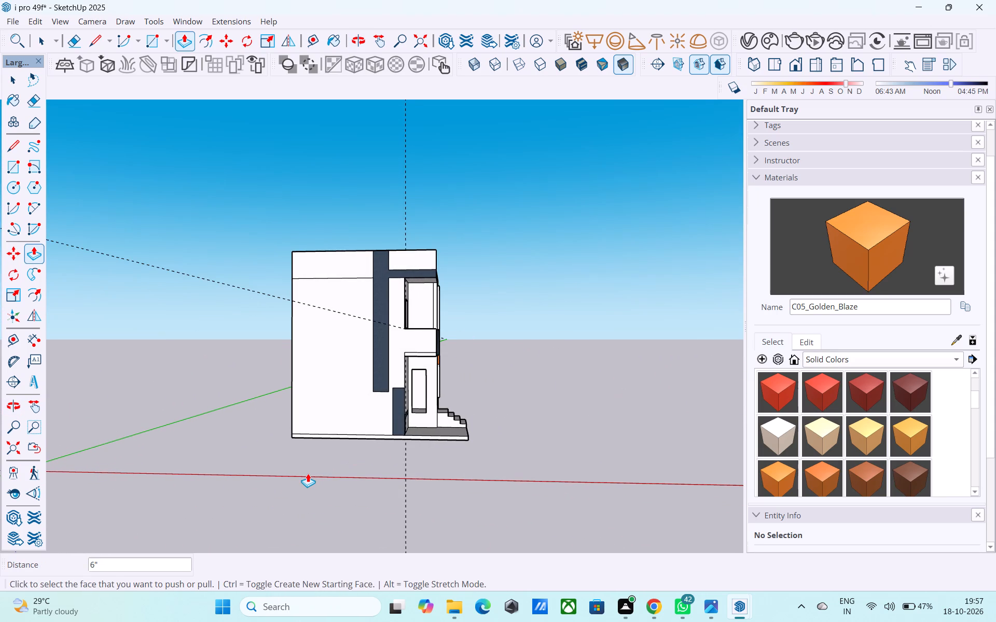
pyautogui.scroll(1, 308, 473)
pyautogui.scroll(-1, 306, 473)
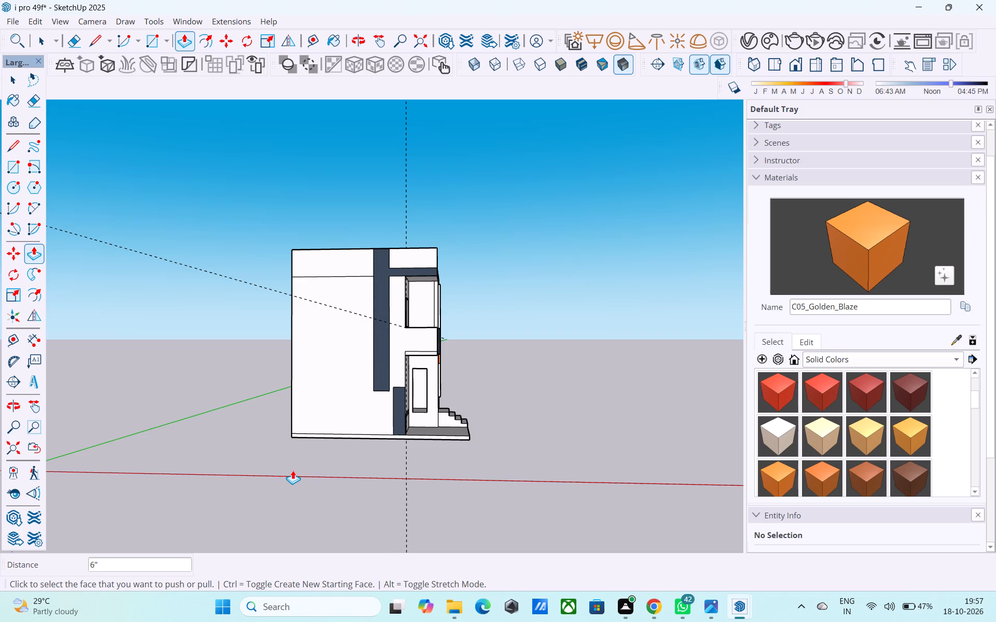
pyautogui.scroll(-2, 293, 470)
pyautogui.moveTo(271, 426); pyautogui.dragTo(247, 494, button='middle')
pyautogui.scroll(3, 216, 415)
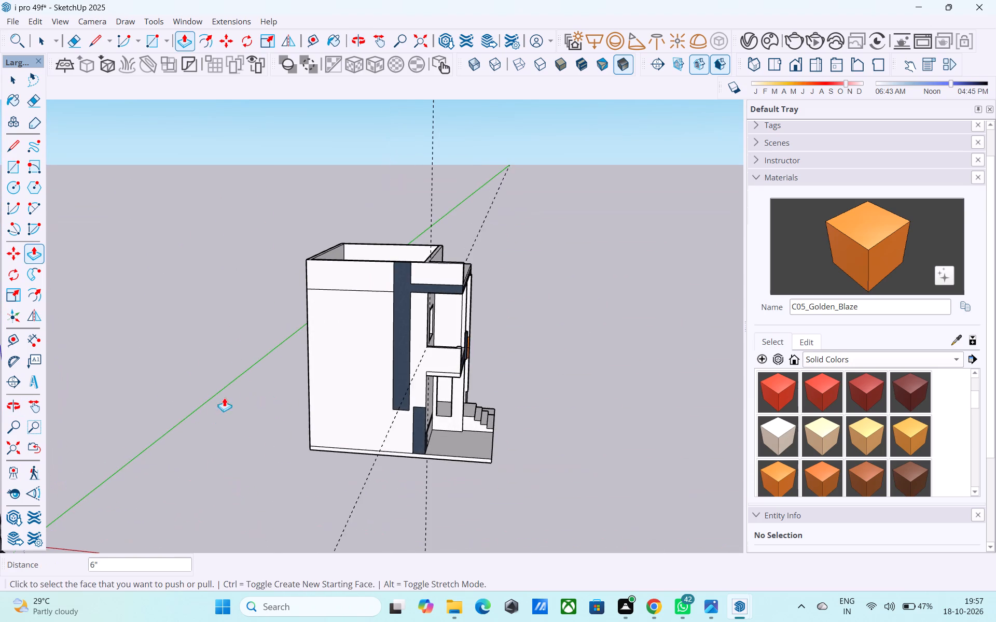
pyautogui.moveTo(358, 350); pyautogui.dragTo(265, 413, button='middle')
pyautogui.scroll(13, 434, 291)
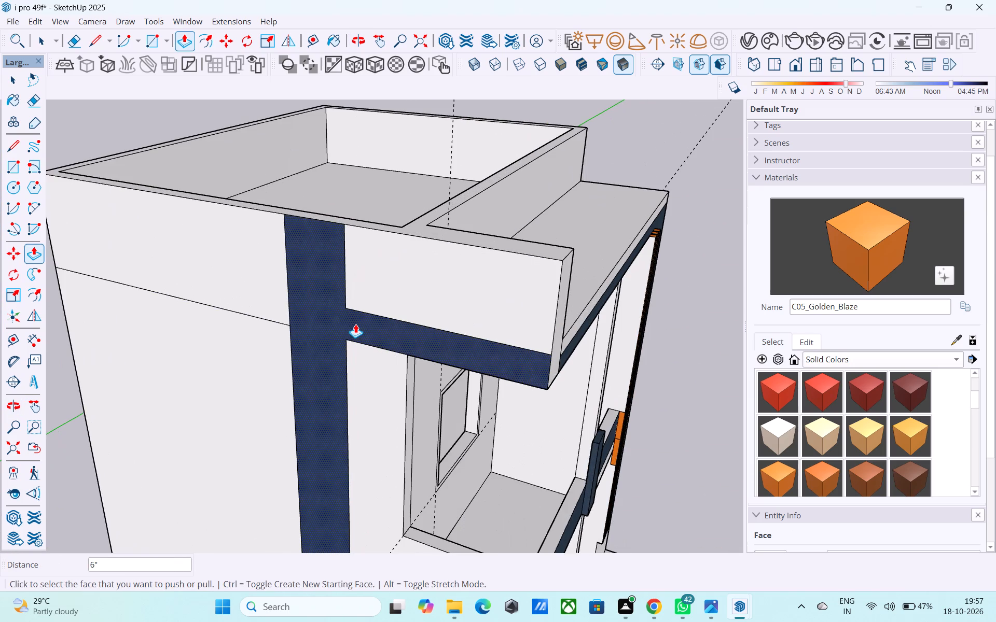
pyautogui.click(355, 324)
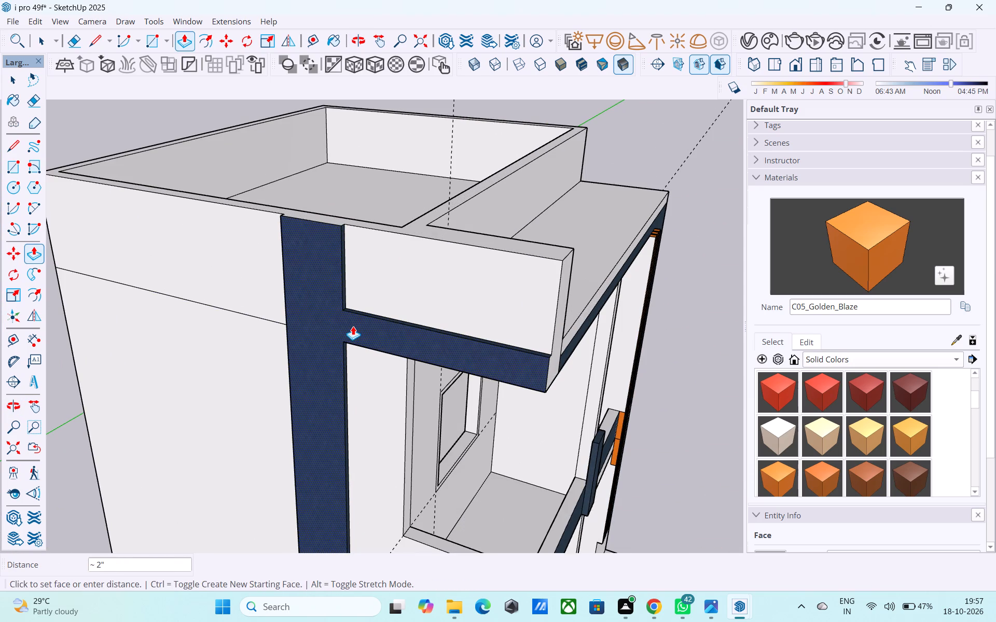
pyautogui.write('6"')
pyautogui.press('Return')
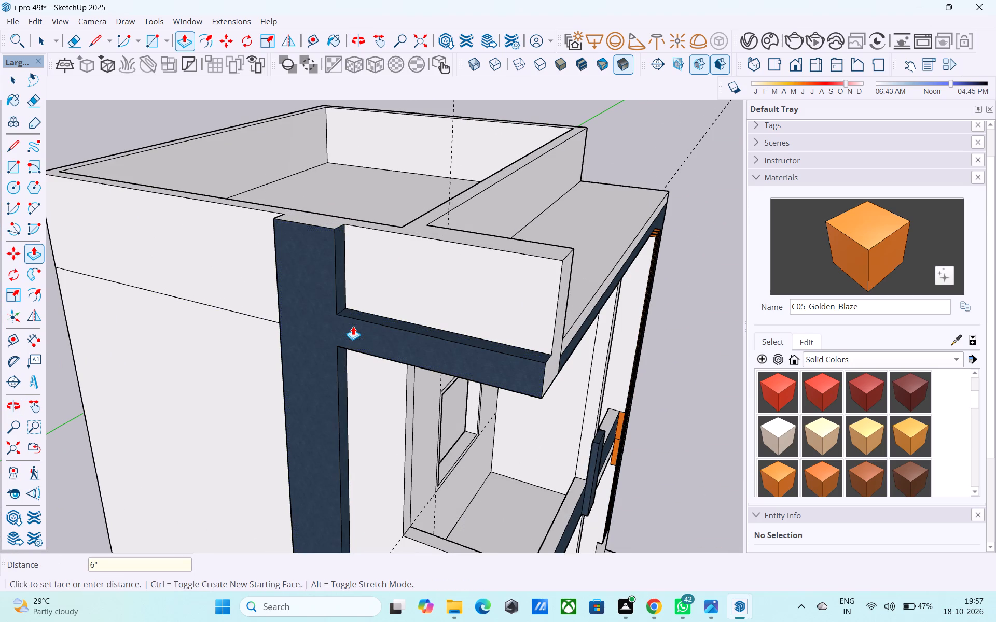
pyautogui.press('space')
# Copy the raised band's rear vertical edges 2' across its face to the opposite edge and divide the spacing by 4.
pyautogui.scroll(-4, 348, 327)
pyautogui.moveTo(348, 327); pyautogui.dragTo(231, 277, button='middle')
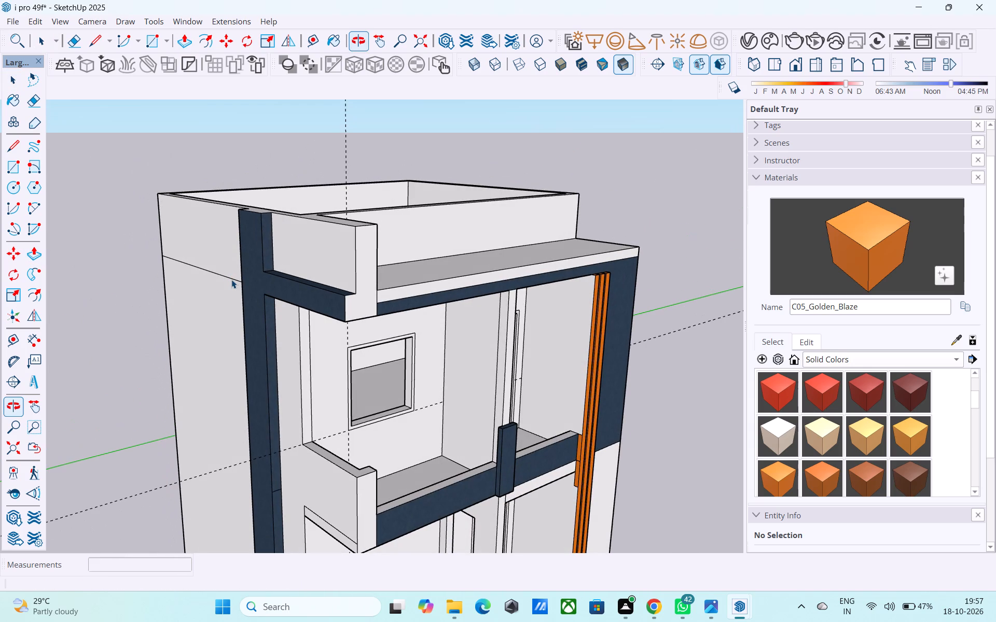
pyautogui.scroll(-1, 232, 282)
pyautogui.moveTo(238, 281); pyautogui.dragTo(359, 278, button='middle')
pyautogui.scroll(-1, 359, 278)
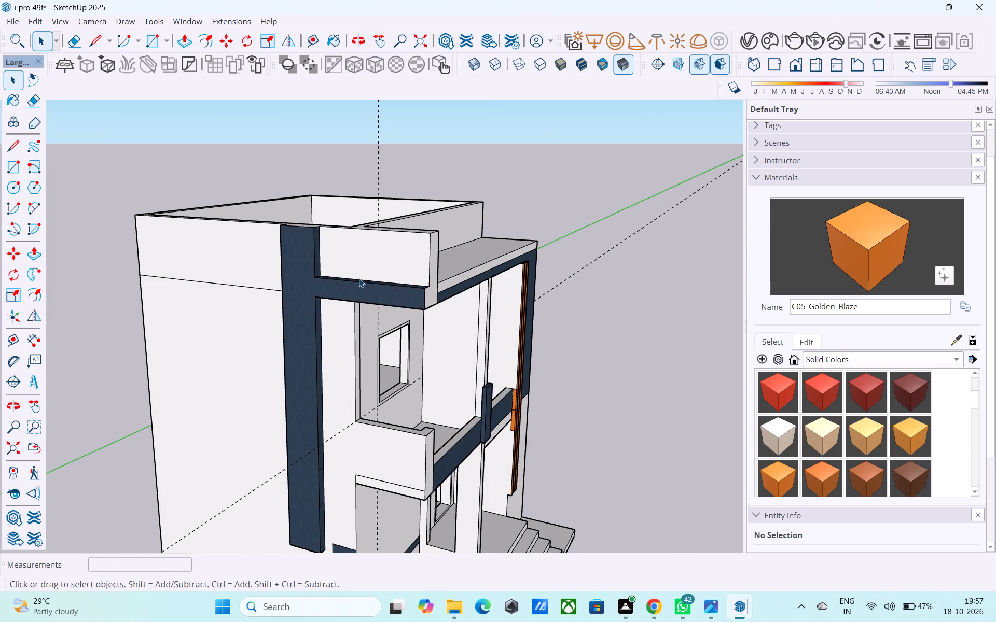
pyautogui.moveTo(330, 381); pyautogui.dragTo(332, 295, button='middle')
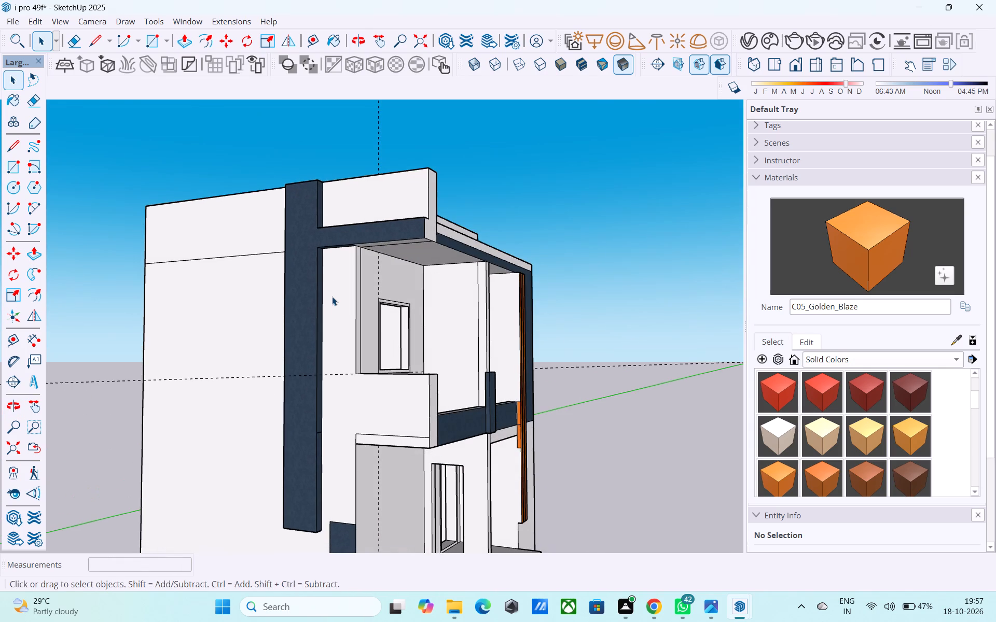
pyautogui.scroll(-1, 332, 296)
pyautogui.moveTo(353, 309); pyautogui.dragTo(442, 341, button='middle')
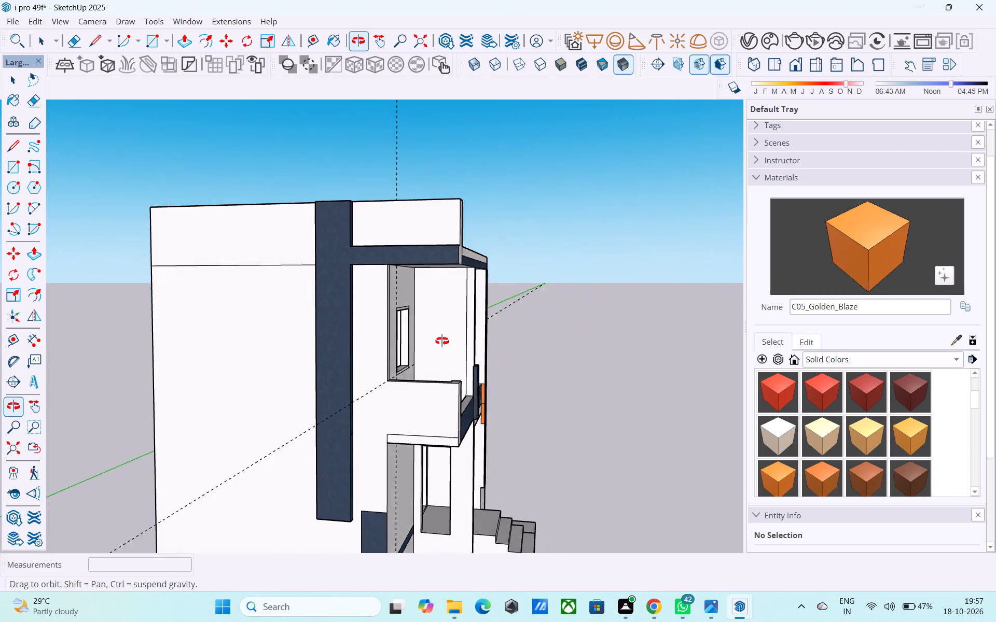
pyautogui.moveTo(442, 341); pyautogui.dragTo(475, 366, button='middle')
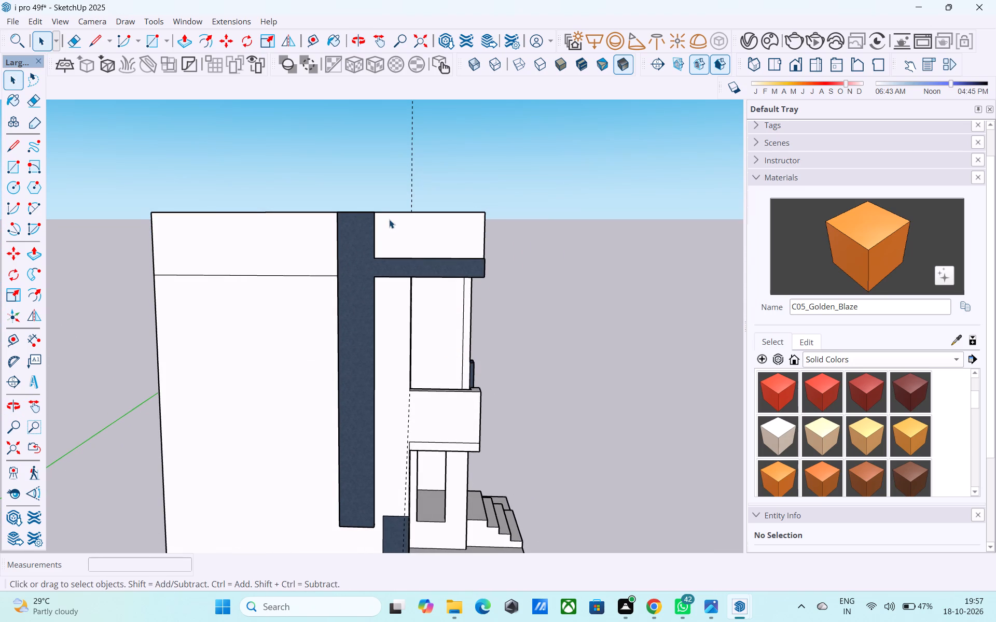
pyautogui.moveTo(339, 284); pyautogui.dragTo(443, 174, button='middle')
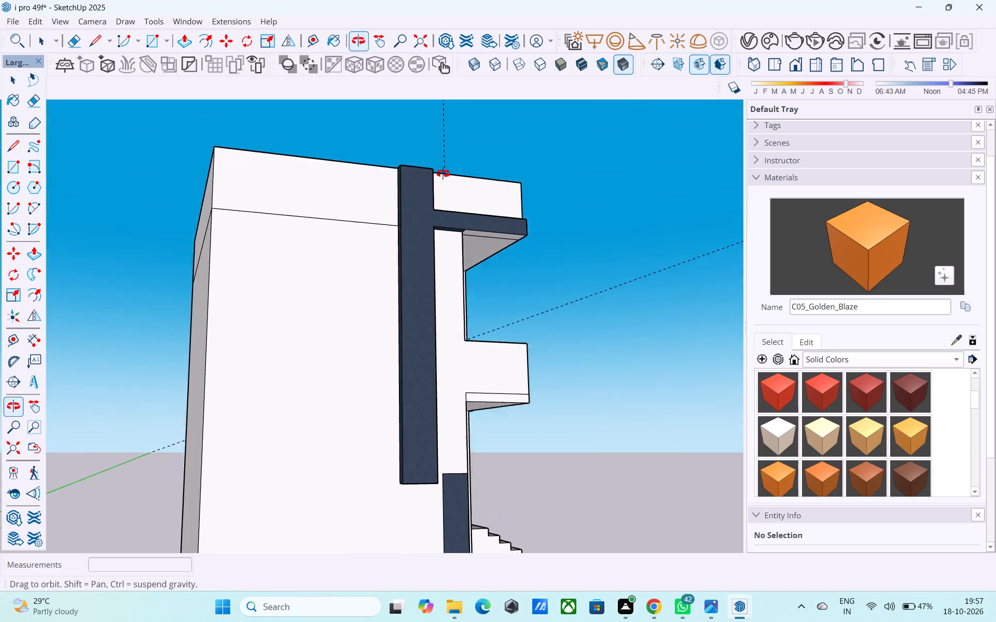
pyautogui.moveTo(443, 174); pyautogui.dragTo(445, 166, button='middle')
pyautogui.scroll(6, 398, 429)
pyautogui.click(409, 463)
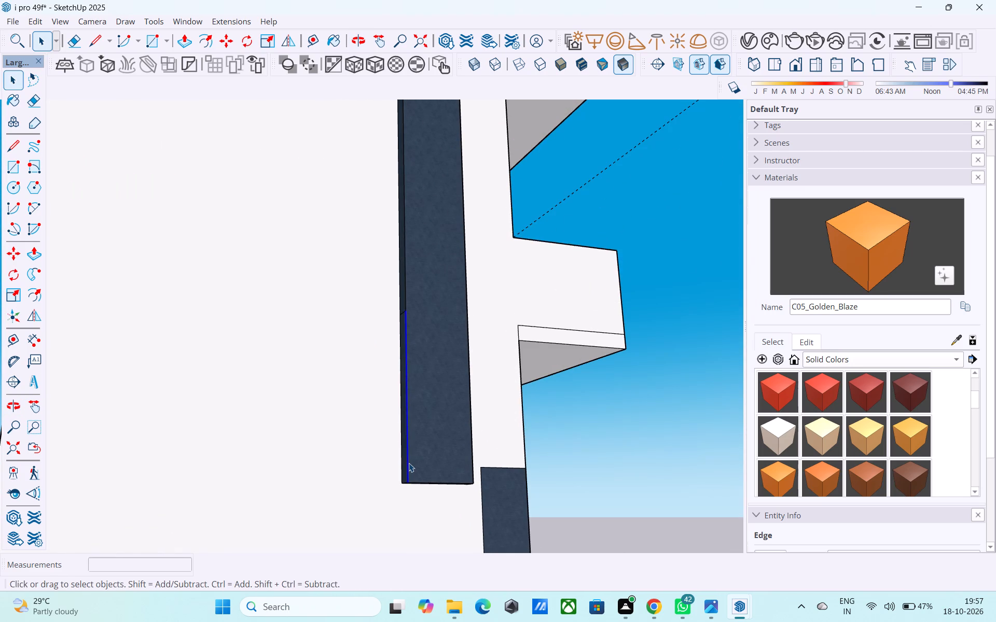
pyautogui.moveTo(405, 458); pyautogui.dragTo(387, 569, button='middle')
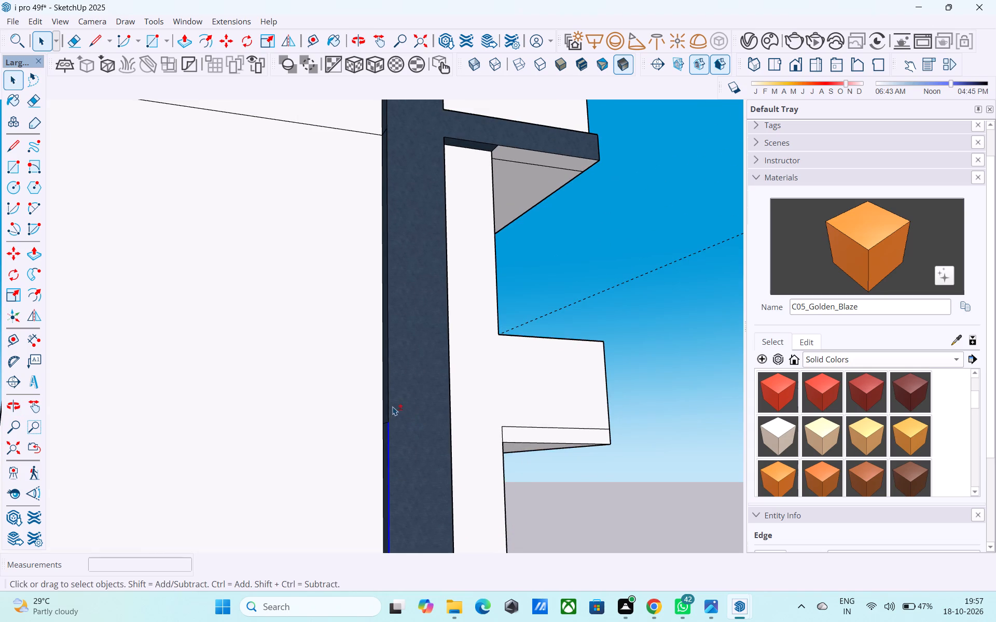
pyautogui.keyDown('shift'); pyautogui.click(386, 402); pyautogui.keyUp('shift')
pyautogui.keyDown('shift'); pyautogui.click(390, 404); pyautogui.keyUp('shift')
pyautogui.keyDown('shift'); pyautogui.scroll(7, 387, 402); pyautogui.keyUp('shift')
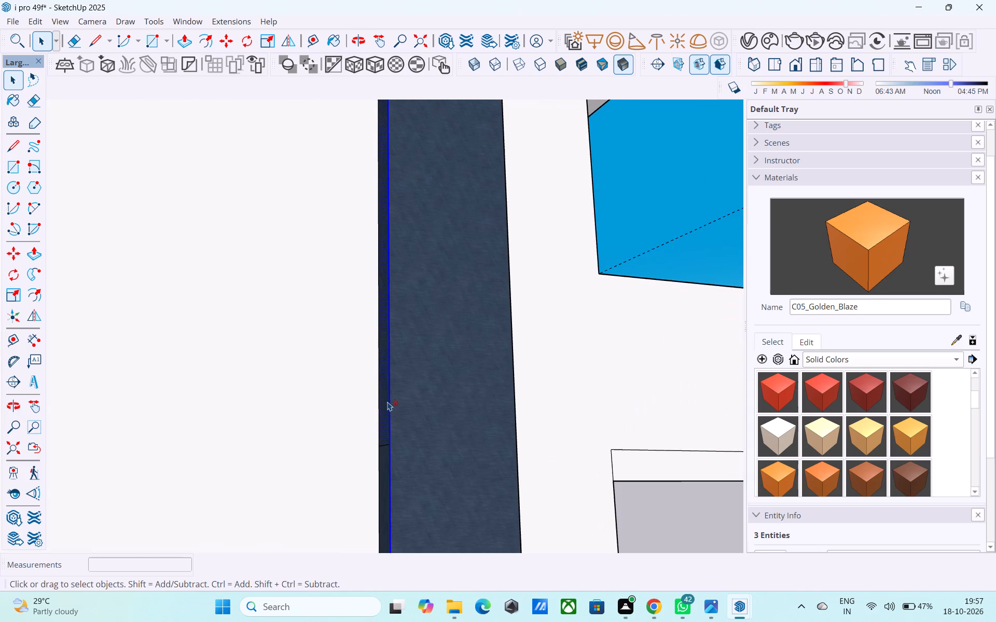
pyautogui.keyDown('shift'); pyautogui.click(383, 399); pyautogui.keyUp('shift')
pyautogui.keyDown('shift'); pyautogui.scroll(-4, 386, 398); pyautogui.keyUp('shift')
pyautogui.keyDown('shift'); pyautogui.moveTo(386, 398); pyautogui.dragTo(384, 424, button='middle'); pyautogui.keyUp('shift')
pyautogui.keyDown('shift'); pyautogui.scroll(-5, 384, 420); pyautogui.keyUp('shift')
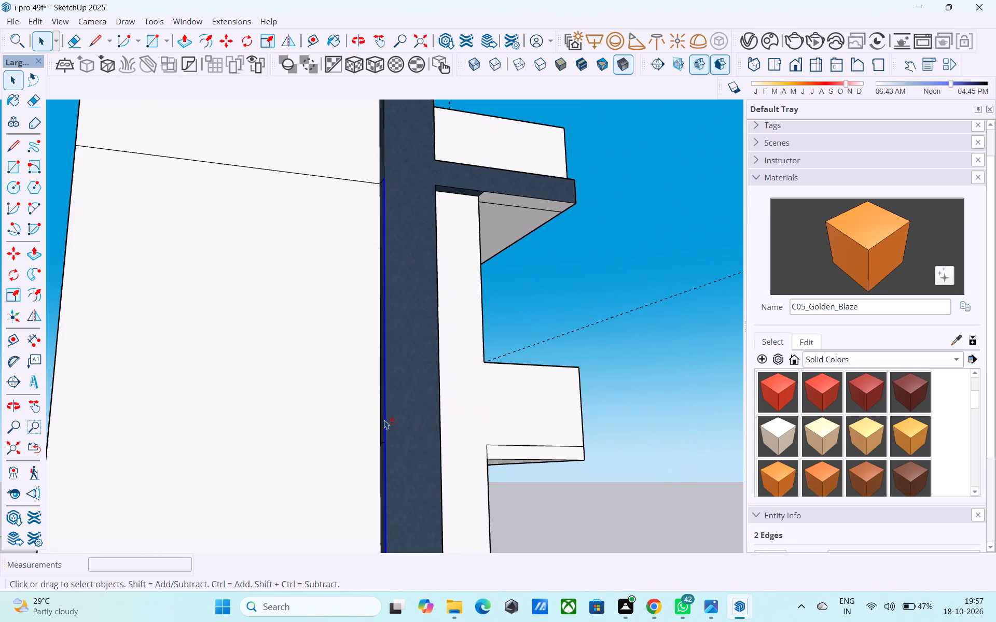
pyautogui.keyDown('shift'); pyautogui.moveTo(431, 150); pyautogui.dragTo(438, 362, button='middle'); pyautogui.keyUp('shift')
pyautogui.keyDown('shift'); pyautogui.scroll(12, 419, 366); pyautogui.keyUp('shift')
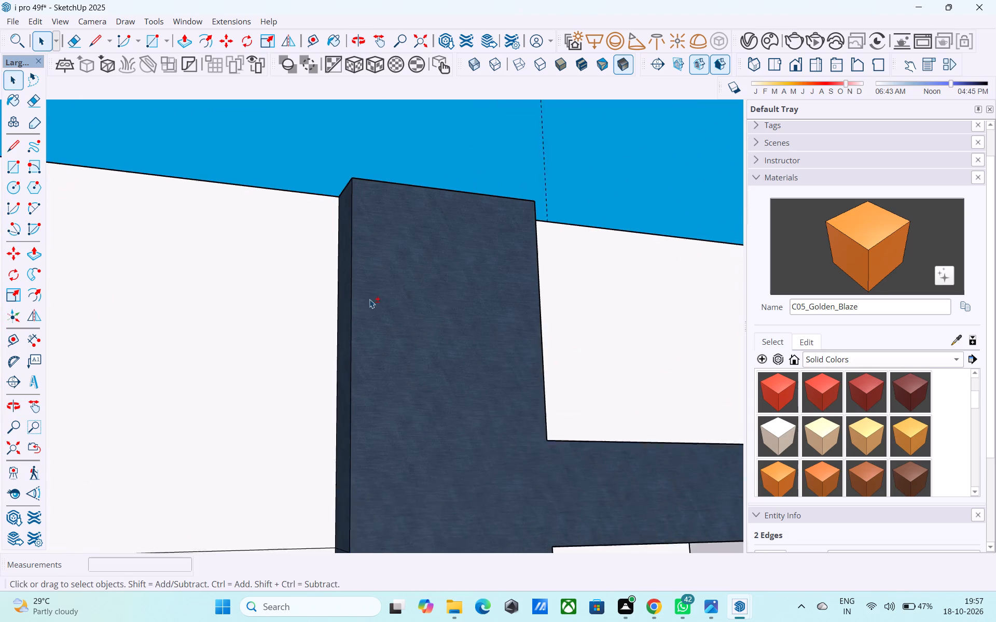
pyautogui.keyDown('shift'); pyautogui.scroll(2, 369, 299); pyautogui.keyUp('shift')
pyautogui.keyDown('shift'); pyautogui.click(348, 284); pyautogui.keyUp('shift')
pyautogui.keyDown('shift'); pyautogui.scroll(-5, 355, 285); pyautogui.keyUp('shift')
pyautogui.moveTo(359, 296); pyautogui.dragTo(358, 305, button='middle')
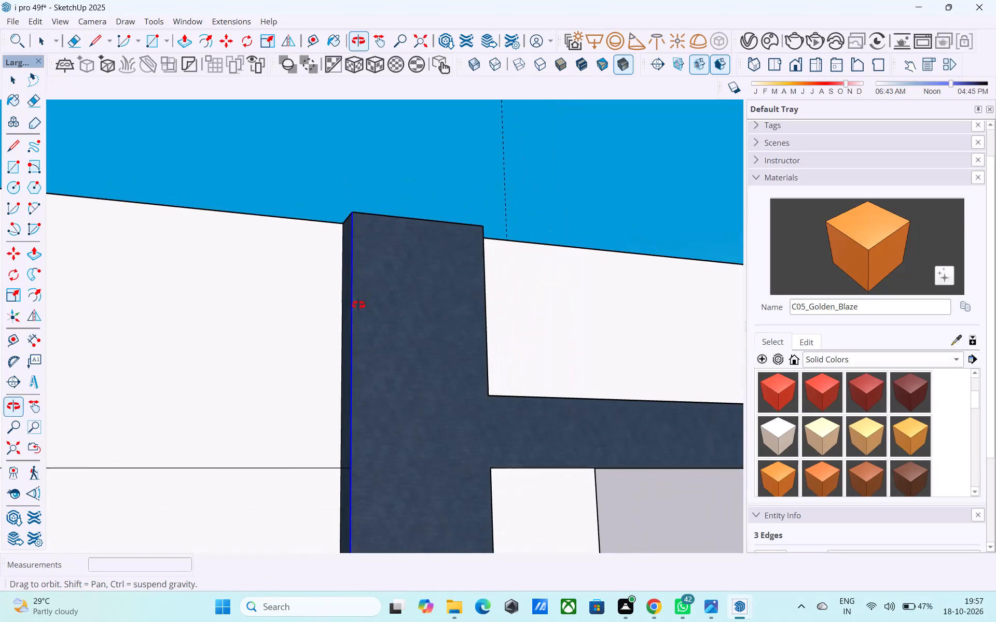
pyautogui.moveTo(358, 305); pyautogui.dragTo(357, 311, button='middle')
pyautogui.scroll(-5, 356, 310)
pyautogui.press('m')
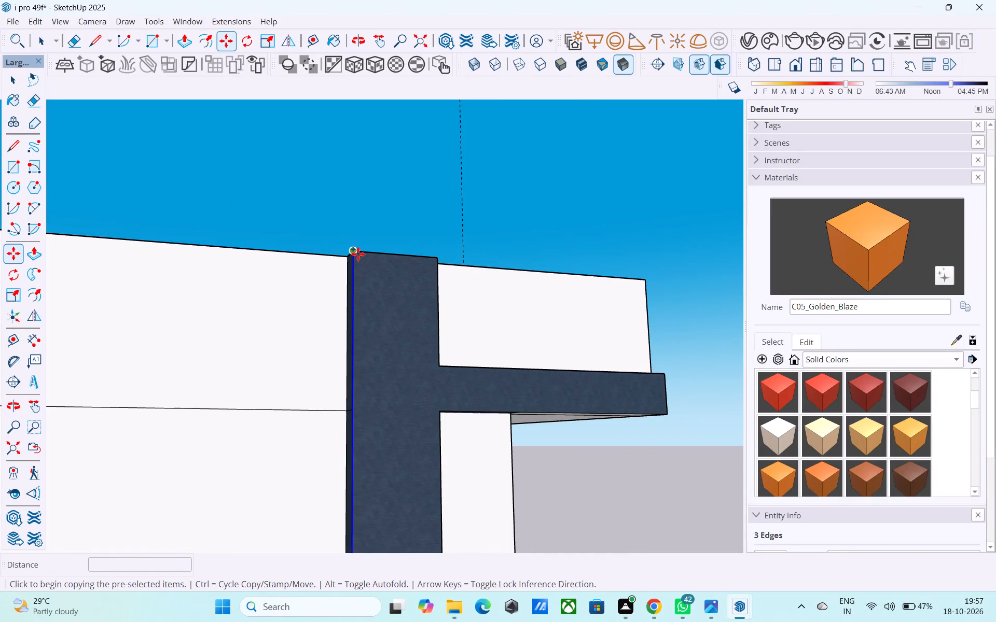
pyautogui.click(355, 253)
pyautogui.click(432, 259)
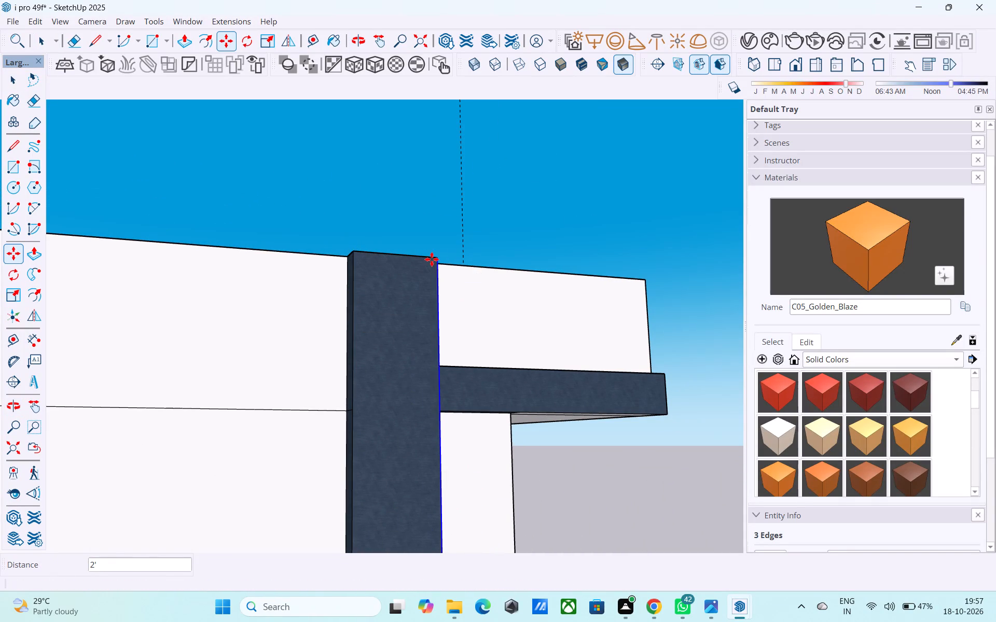
pyautogui.press('/')
pyautogui.press('4')
pyautogui.press('Return')
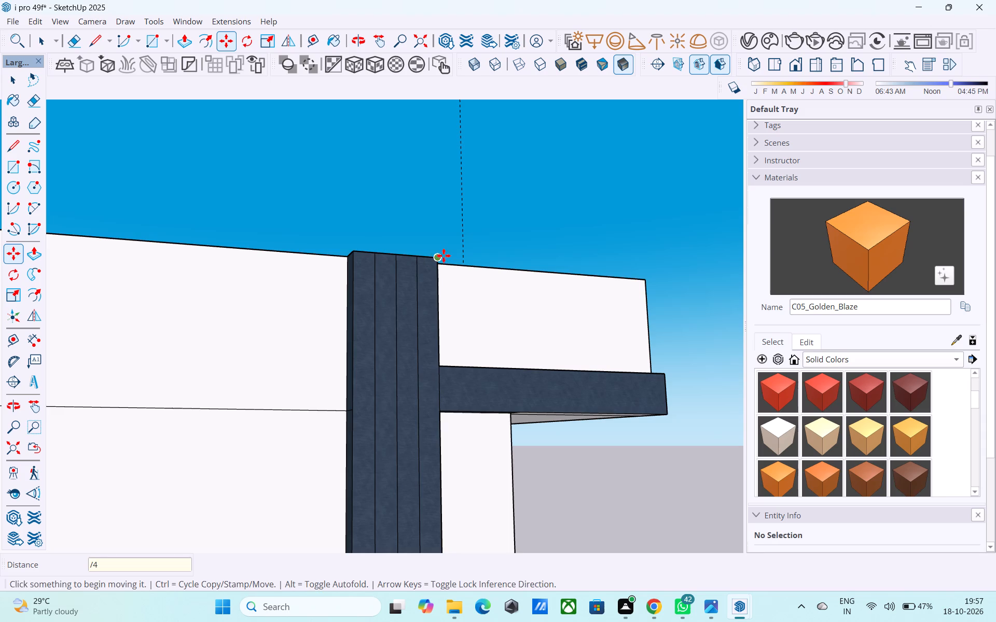
# Draw an 18' vertical line down the middle of the second strip from the rear on the side wall's raised band.
pyautogui.scroll(-9, 444, 256)
pyautogui.moveTo(305, 293); pyautogui.dragTo(251, 385, button='middle')
pyautogui.scroll(6, 381, 343)
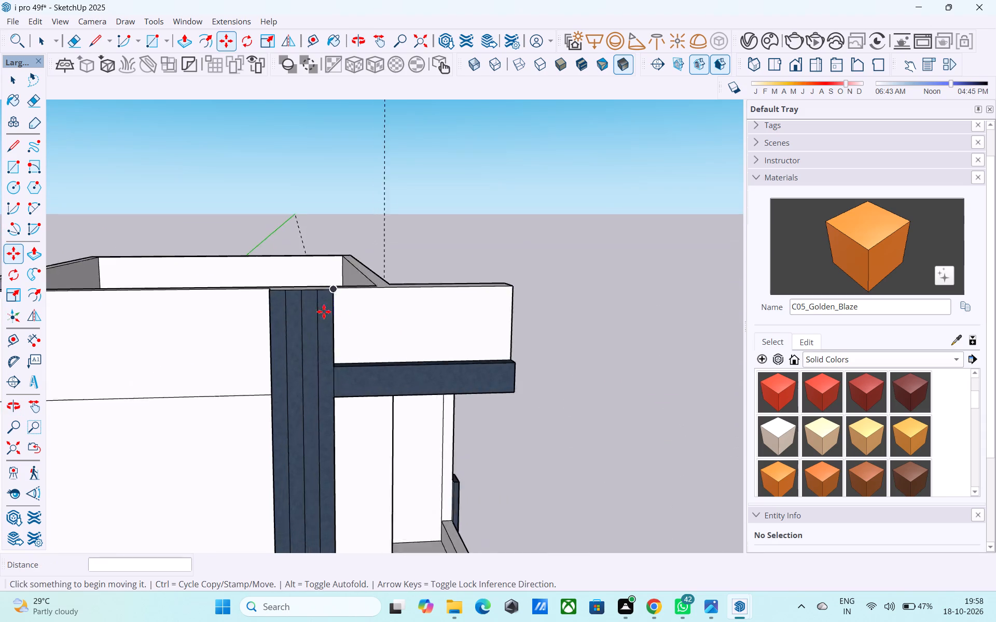
pyautogui.scroll(8, 324, 312)
pyautogui.press('space')
pyautogui.click(245, 314)
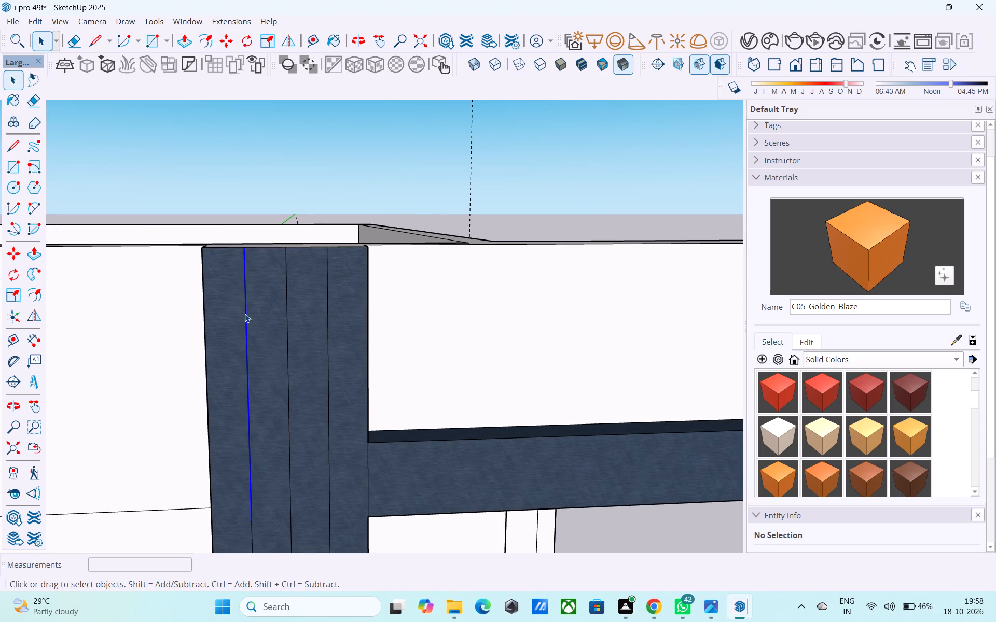
pyautogui.press('l')
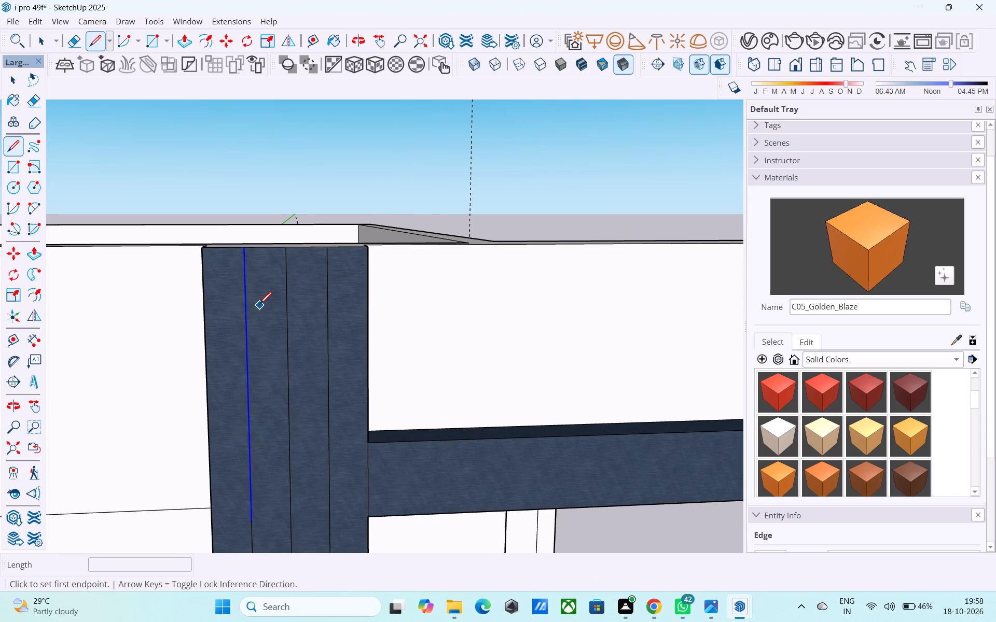
pyautogui.click(263, 248)
pyautogui.scroll(-8, 266, 248)
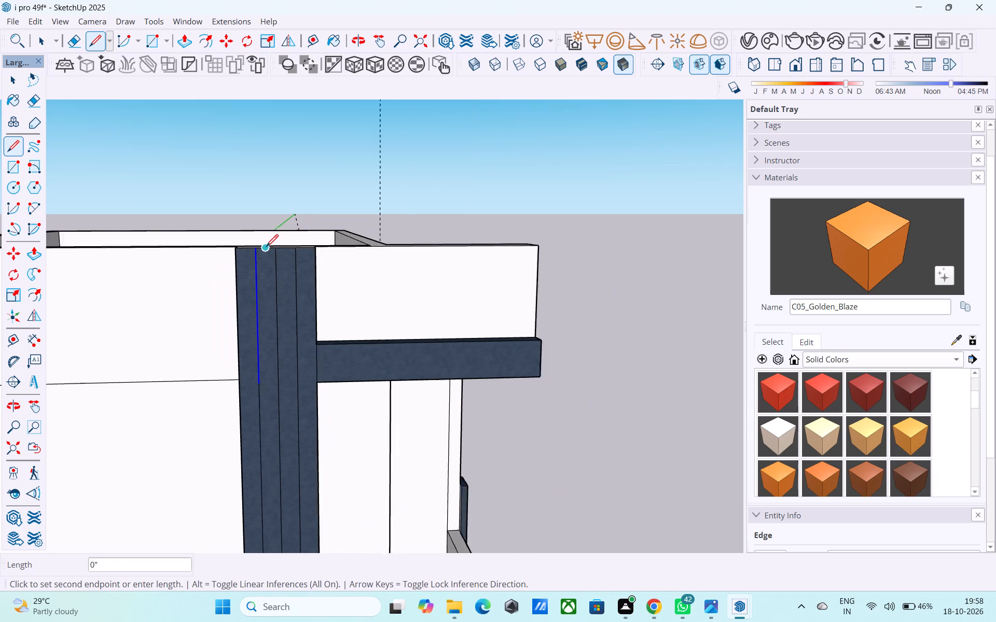
pyautogui.scroll(-12, 266, 248)
pyautogui.scroll(-3, 215, 365)
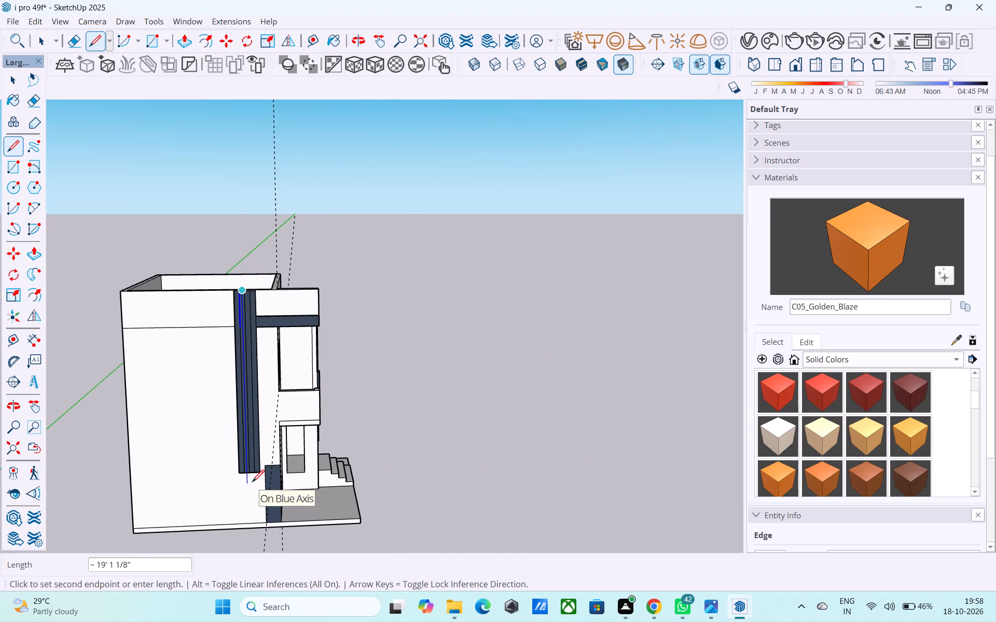
pyautogui.scroll(16, 252, 483)
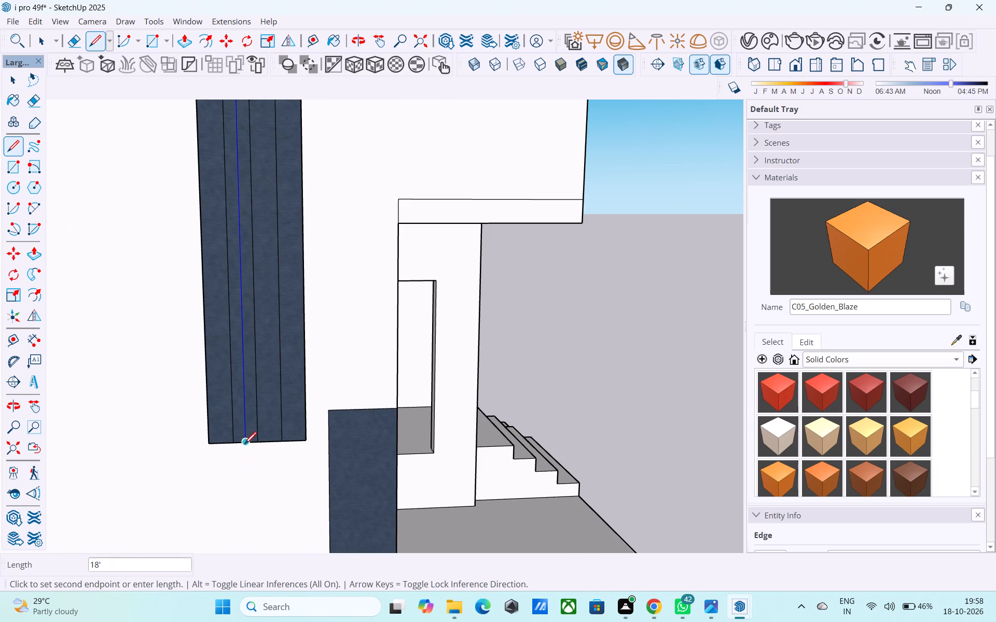
pyautogui.click(244, 445)
# Draw a full-height vertical line through the middle of the third strip from the rear on the same band.
pyautogui.scroll(1, 264, 445)
pyautogui.click(271, 443)
pyautogui.scroll(-6, 268, 443)
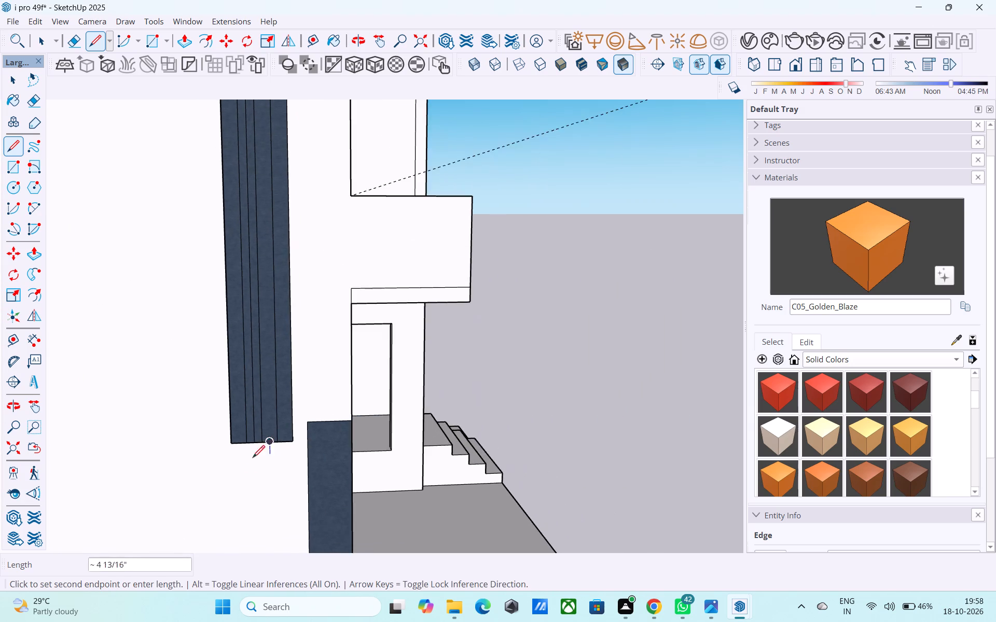
pyautogui.scroll(-8, 253, 459)
pyautogui.scroll(8, 281, 201)
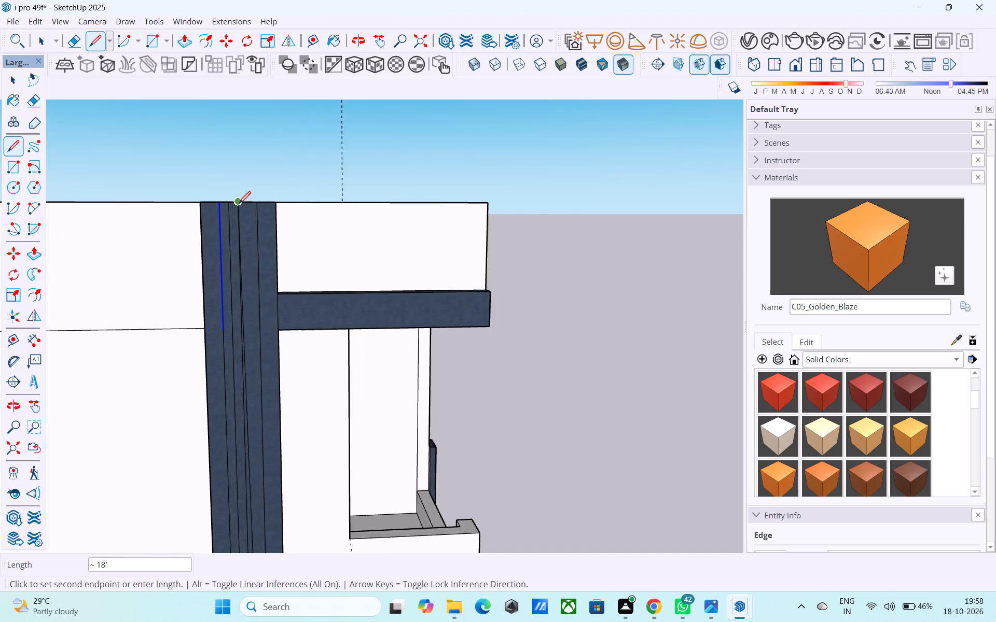
pyautogui.scroll(4, 239, 205)
pyautogui.click(246, 199)
pyautogui.press('space')
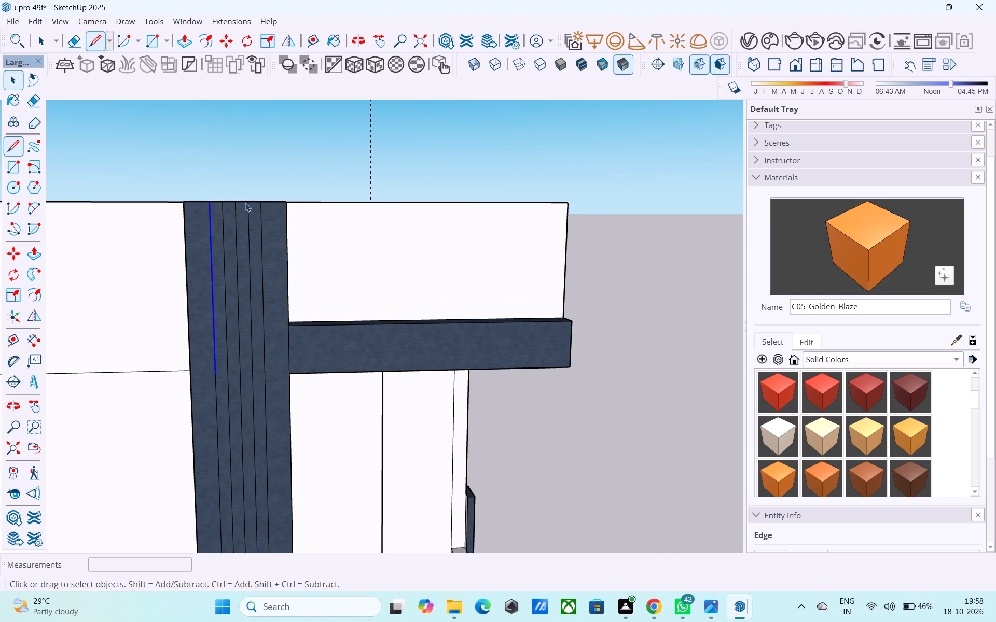
# Paint the rear halves of the side band's two split middle strips with the Default material from the In Model collection.
pyautogui.click(217, 235)
pyautogui.click(224, 233)
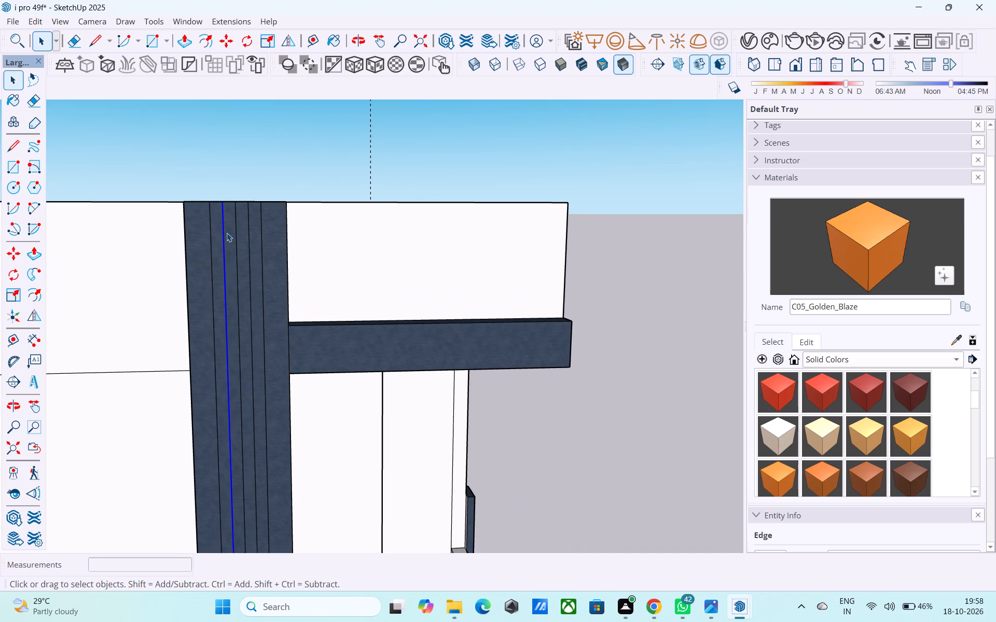
pyautogui.click(227, 233)
pyautogui.click(241, 236)
pyautogui.click(256, 244)
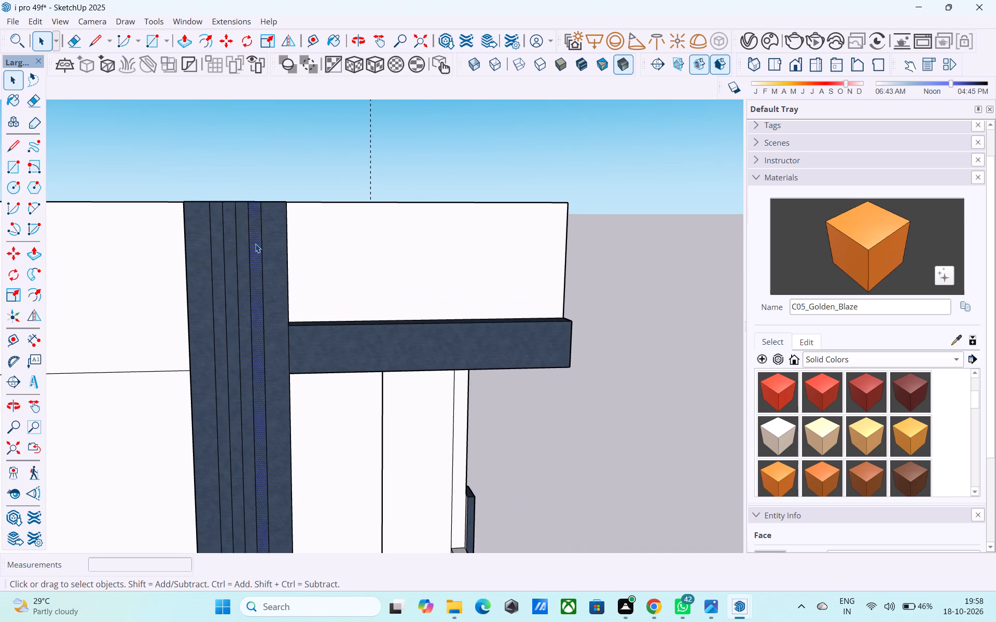
pyautogui.moveTo(250, 245); pyautogui.dragTo(248, 263, button='middle')
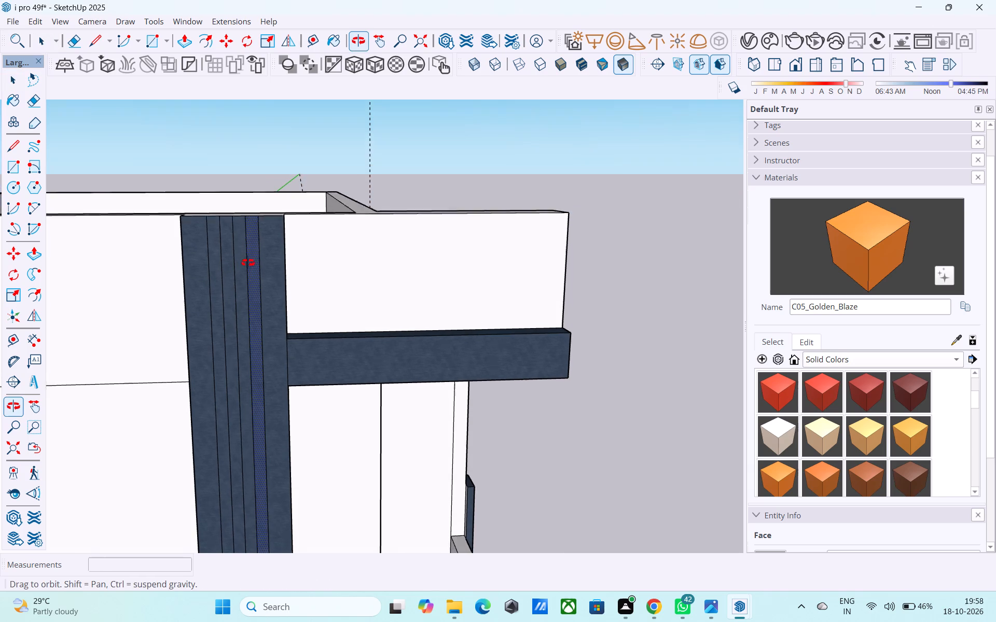
pyautogui.moveTo(248, 263); pyautogui.dragTo(247, 267, button='middle')
pyautogui.click(239, 245)
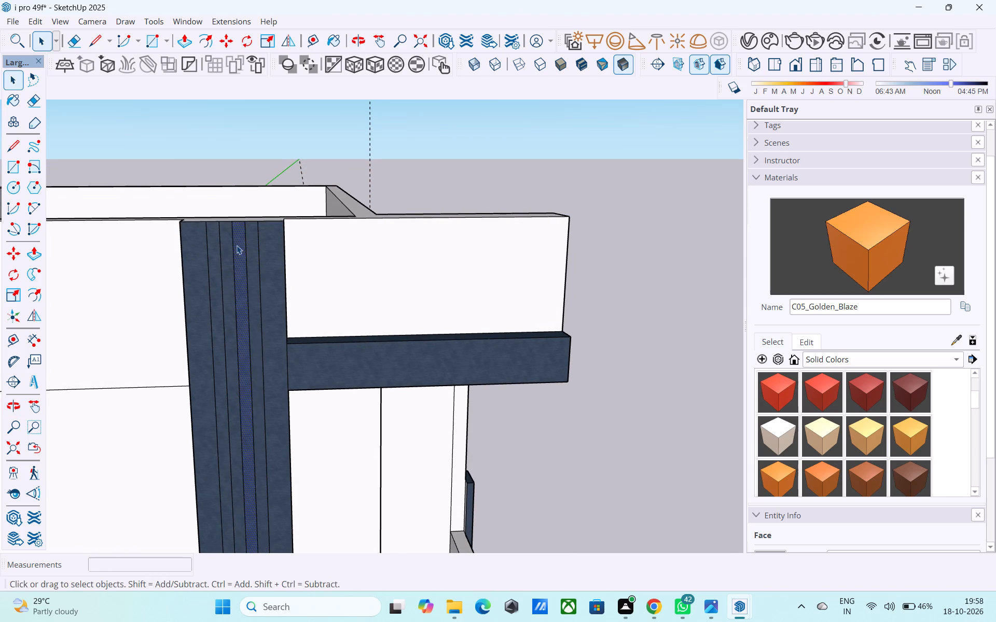
pyautogui.click(214, 244)
pyautogui.click(242, 258)
pyautogui.click(820, 364)
pyautogui.doubleClick(840, 231)
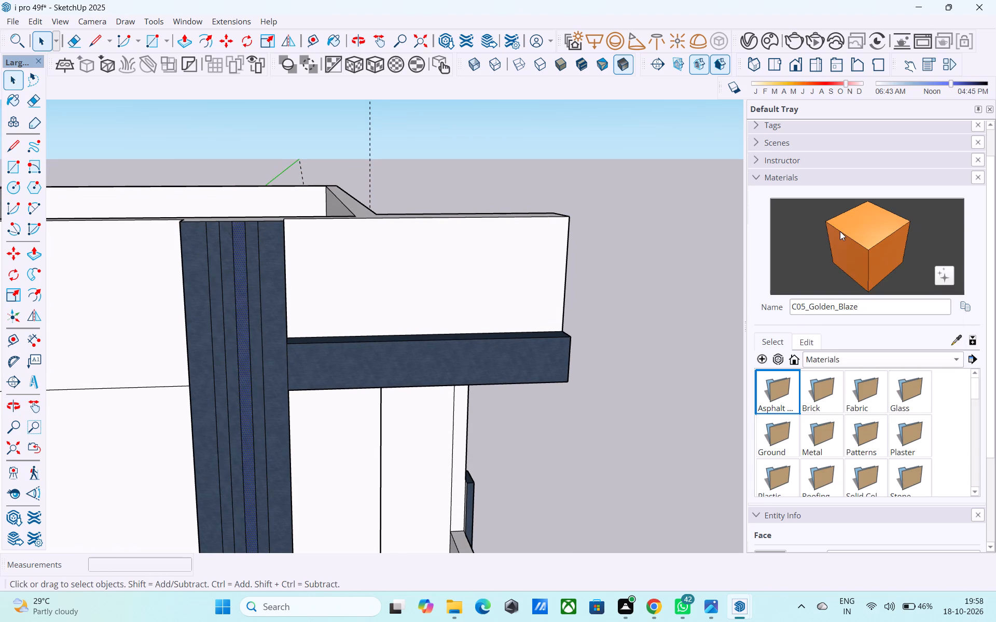
pyautogui.click(851, 363)
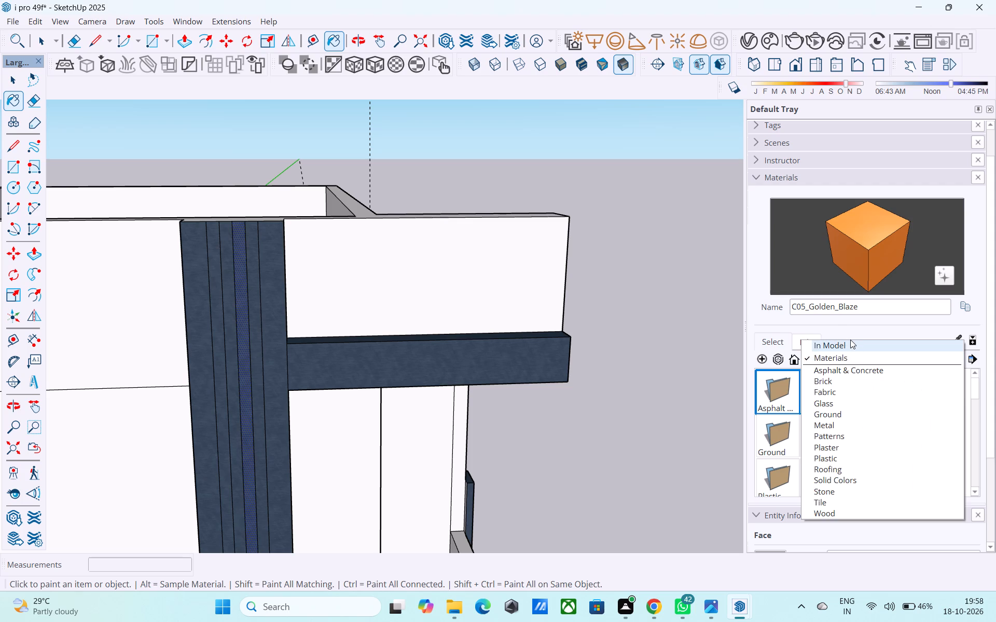
pyautogui.click(852, 340)
pyautogui.click(848, 363)
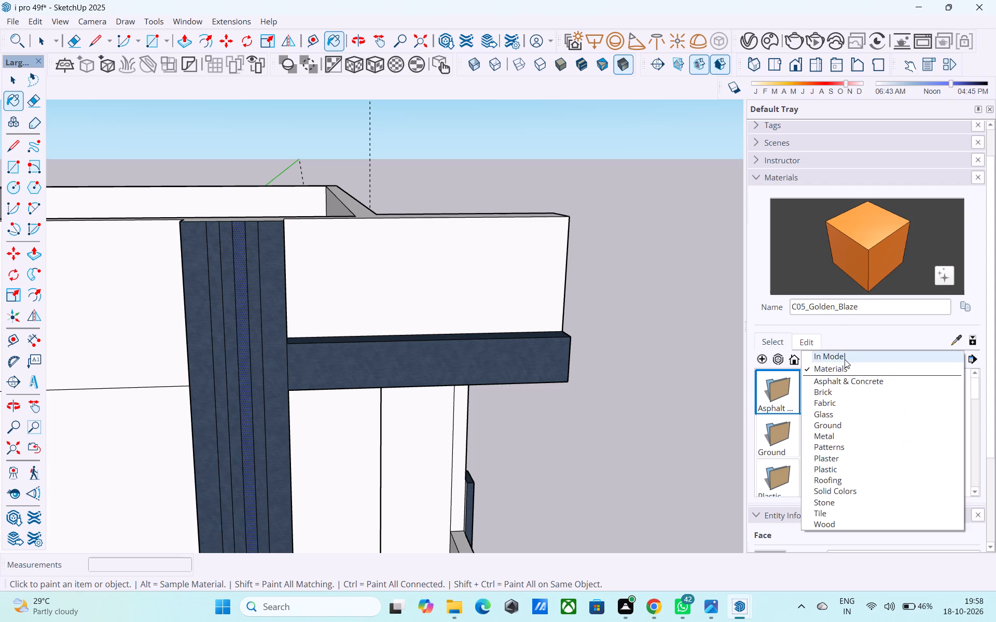
pyautogui.click(845, 359)
pyautogui.click(790, 394)
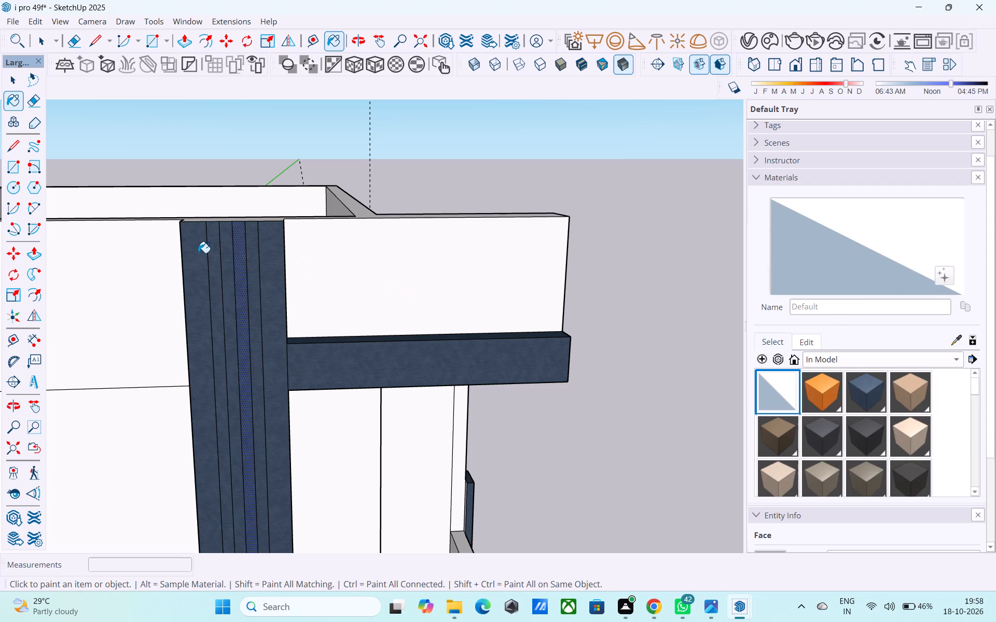
pyautogui.scroll(6, 198, 252)
pyautogui.click(224, 238)
pyautogui.click(271, 229)
pyautogui.scroll(-4, 268, 232)
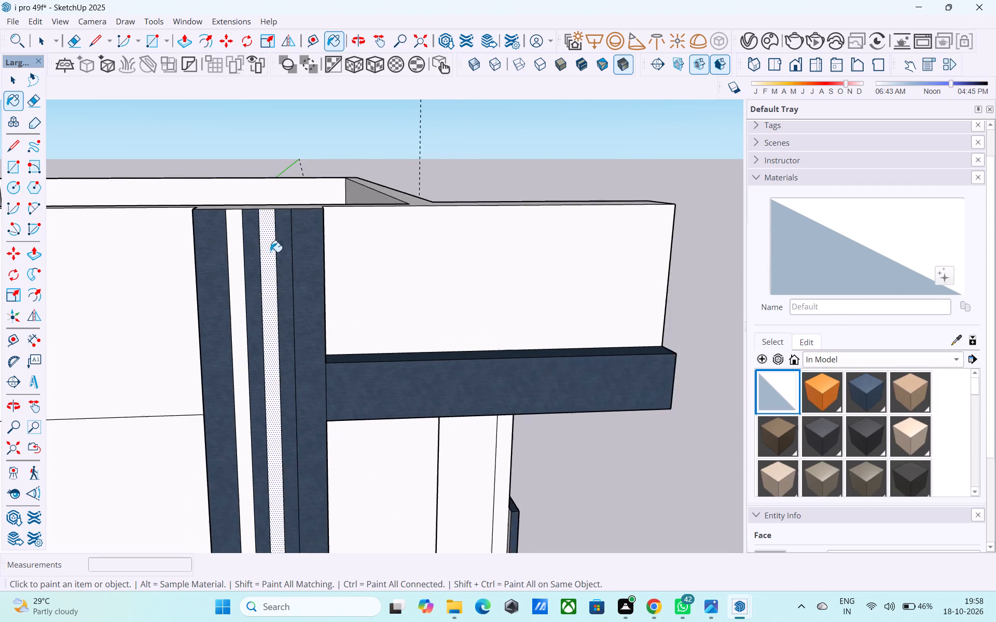
pyautogui.scroll(-16, 270, 252)
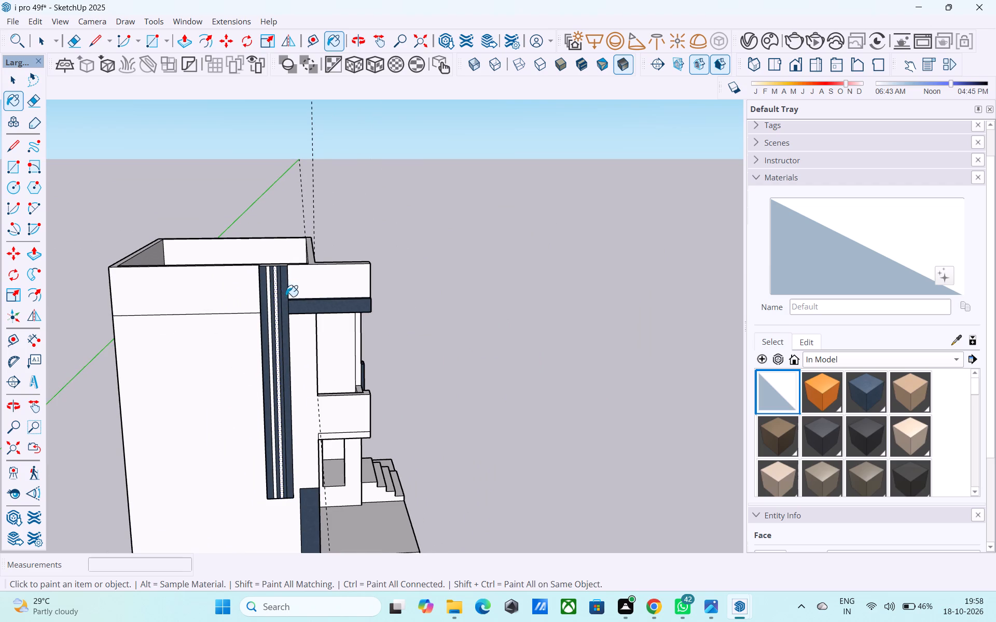
pyautogui.press('space')
pyautogui.moveTo(365, 300); pyautogui.dragTo(421, 287, button='middle')
pyautogui.click(431, 282)
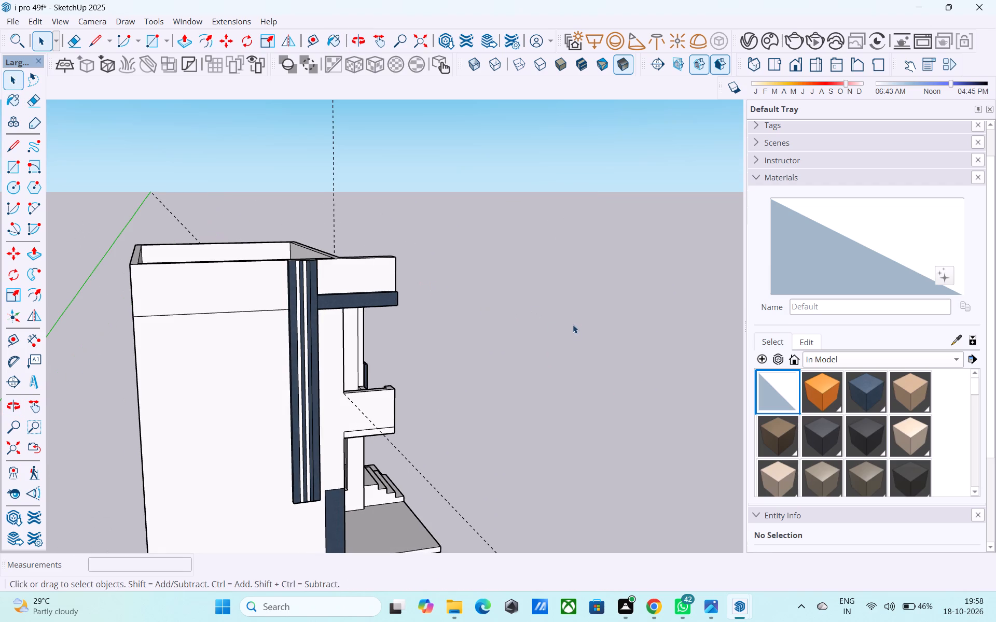
# Examine the house's side wall and front facade from several angles, including from above.
pyautogui.scroll(-3, 567, 316)
pyautogui.moveTo(567, 316); pyautogui.dragTo(193, 308, button='middle')
pyautogui.scroll(4, 193, 308)
pyautogui.moveTo(193, 308); pyautogui.dragTo(224, 300, button='middle')
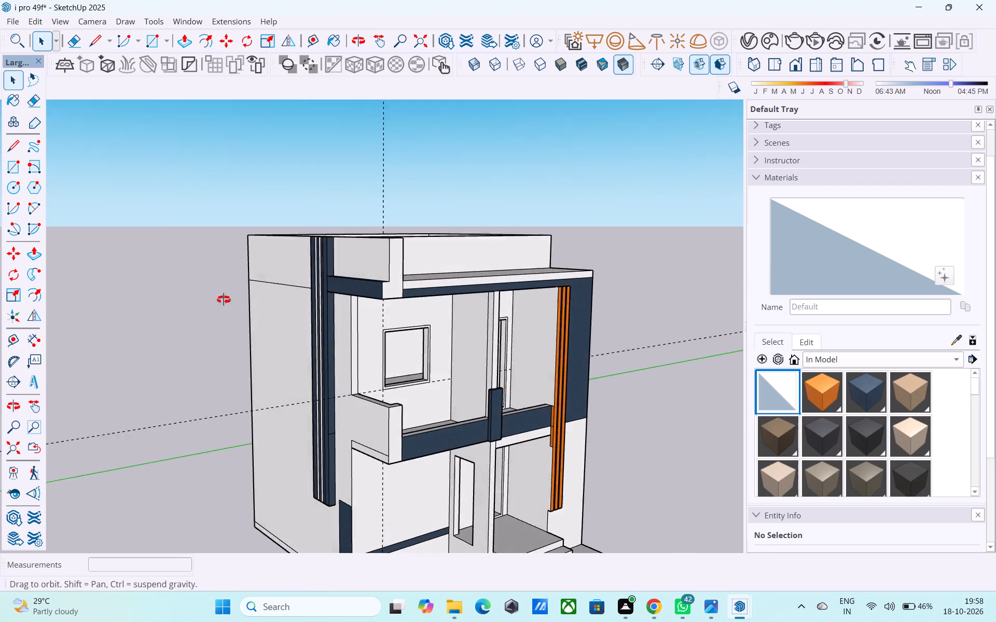
pyautogui.moveTo(224, 300); pyautogui.dragTo(251, 292, button='middle')
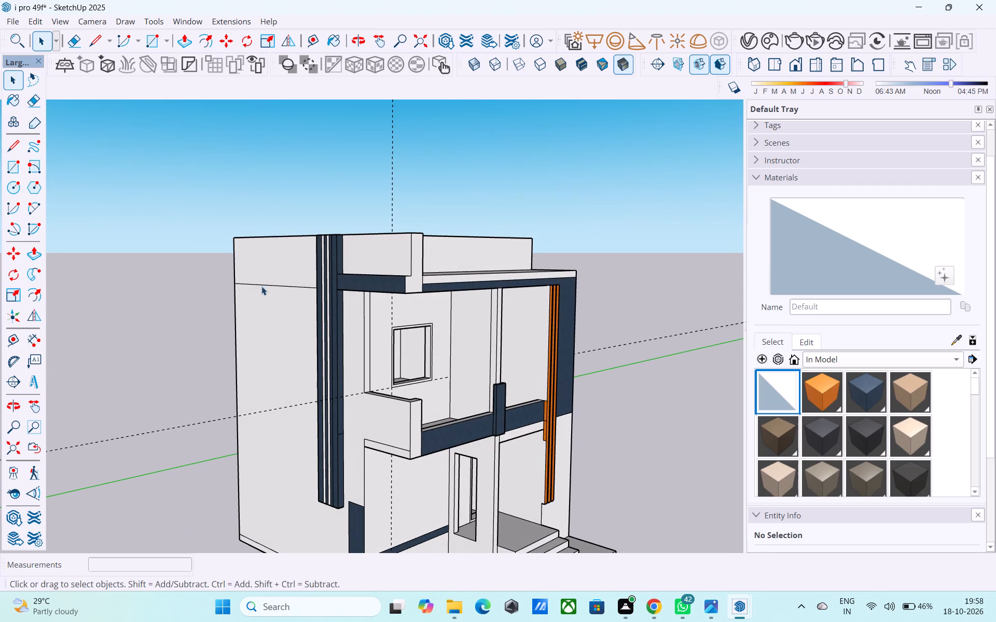
pyautogui.scroll(-5, 351, 286)
pyautogui.moveTo(361, 292); pyautogui.dragTo(477, 246, button='middle')
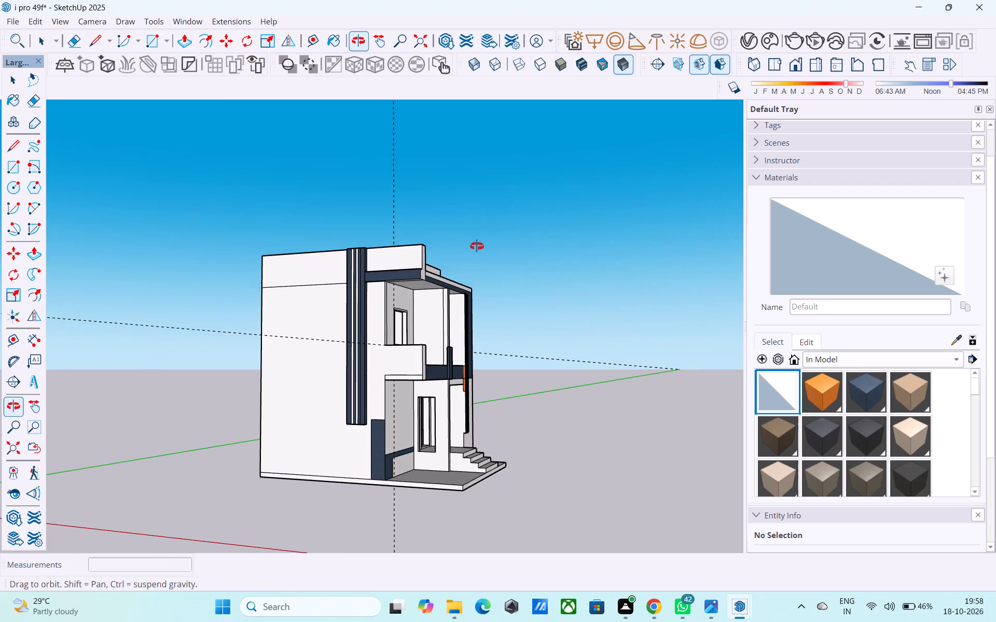
pyautogui.moveTo(477, 246); pyautogui.dragTo(491, 296, button='middle')
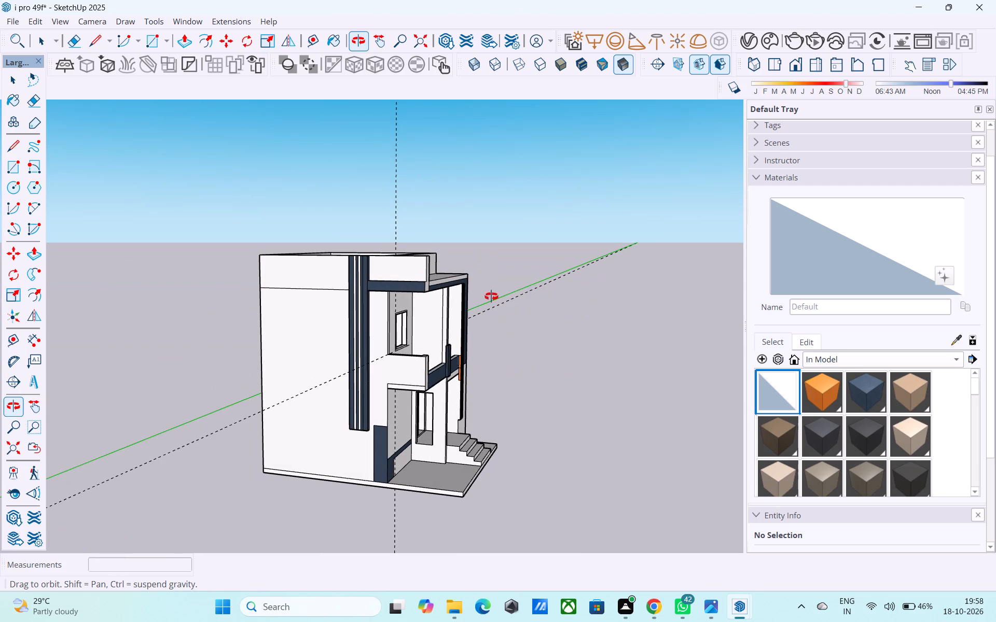
pyautogui.moveTo(491, 296); pyautogui.dragTo(344, 417, button='middle')
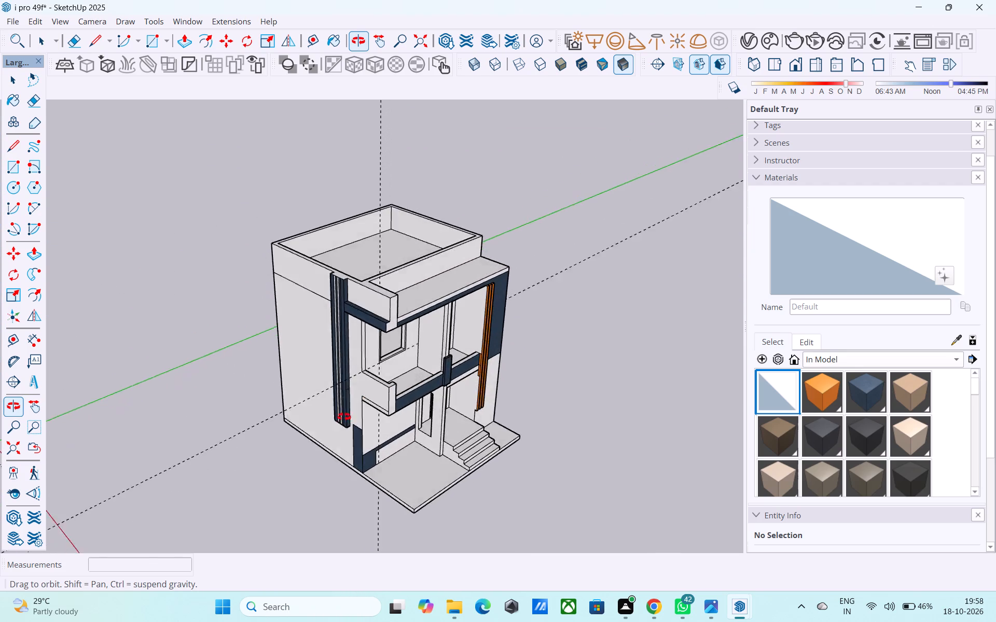
pyautogui.moveTo(344, 417); pyautogui.dragTo(270, 569, button='middle')
# Draw a 6' by 6' square on the roof floor, in the parapet's inner corner nearest the raised side band.
pyautogui.scroll(-1, 345, 444)
pyautogui.moveTo(372, 493); pyautogui.dragTo(376, 603, button='middle')
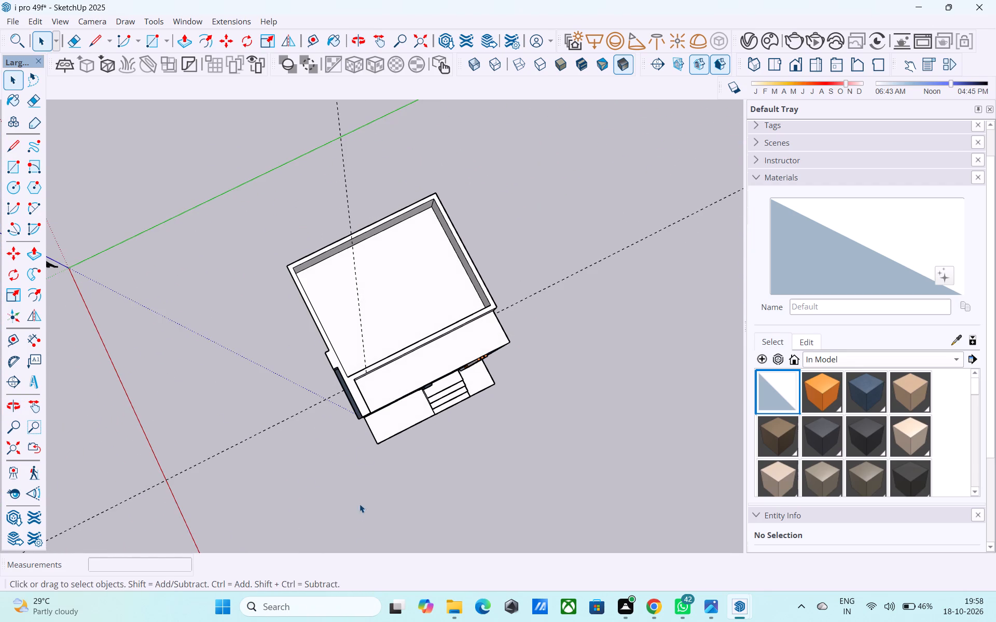
pyautogui.moveTo(356, 359); pyautogui.dragTo(330, 341, button='middle')
pyautogui.scroll(3, 314, 331)
pyautogui.moveTo(335, 355); pyautogui.dragTo(300, 342, button='middle')
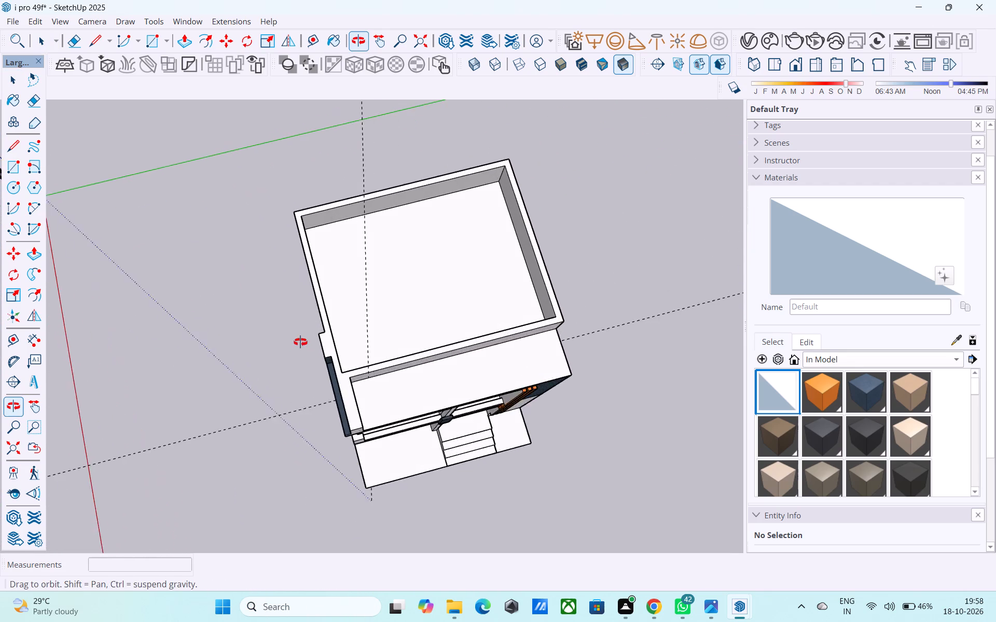
pyautogui.moveTo(300, 342); pyautogui.dragTo(305, 364, button='middle')
pyautogui.moveTo(366, 352); pyautogui.dragTo(190, 346, button='middle')
pyautogui.moveTo(333, 370); pyautogui.dragTo(133, 357, button='middle')
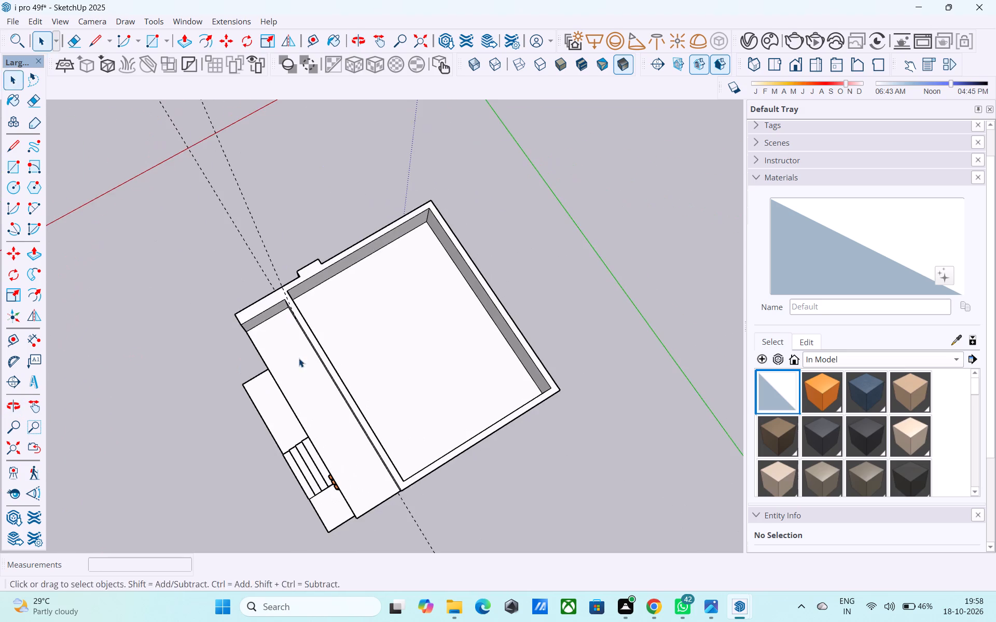
pyautogui.moveTo(314, 358); pyautogui.dragTo(80, 296, button='middle')
pyautogui.moveTo(355, 329); pyautogui.dragTo(191, 373, button='middle')
pyautogui.scroll(3, 368, 241)
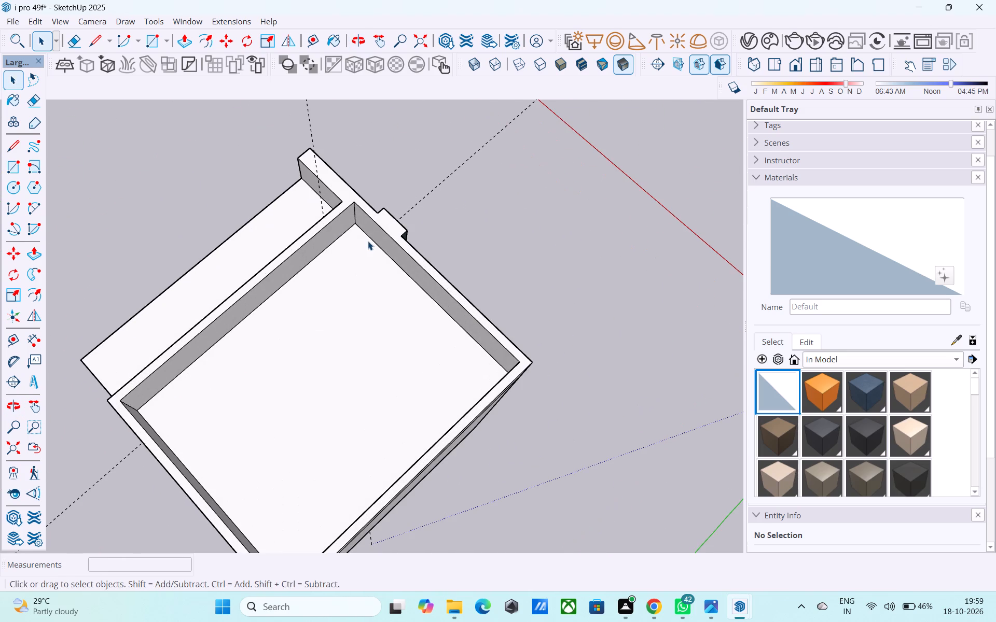
pyautogui.press('r')
pyautogui.scroll(2, 357, 228)
pyautogui.click(355, 224)
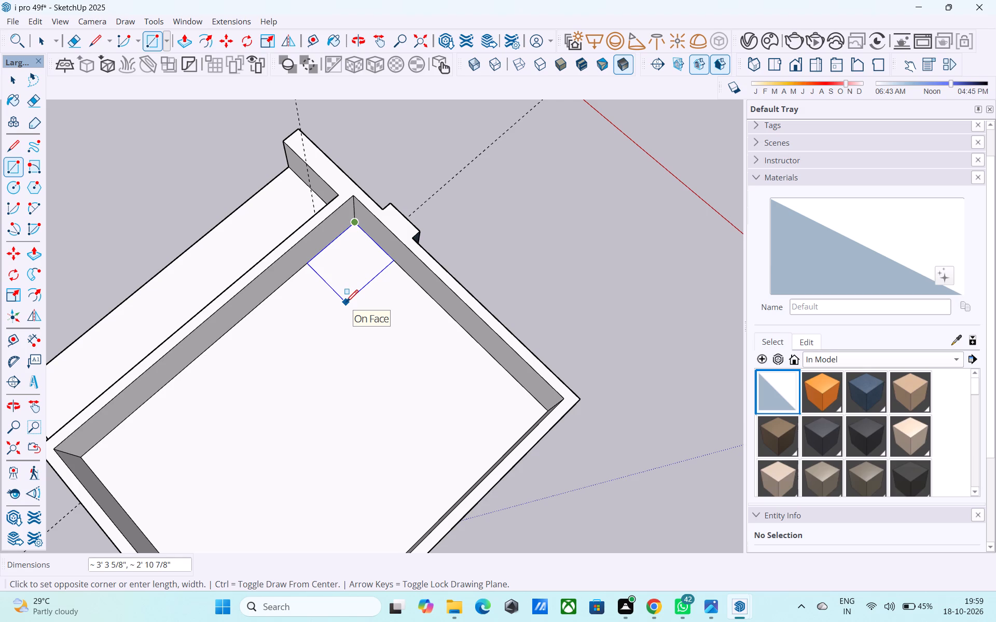
pyautogui.write("6',6'")
pyautogui.press('Return')
# Offset the roof square 6" inward to outline its walls.
pyautogui.press('space')
pyautogui.click(346, 301)
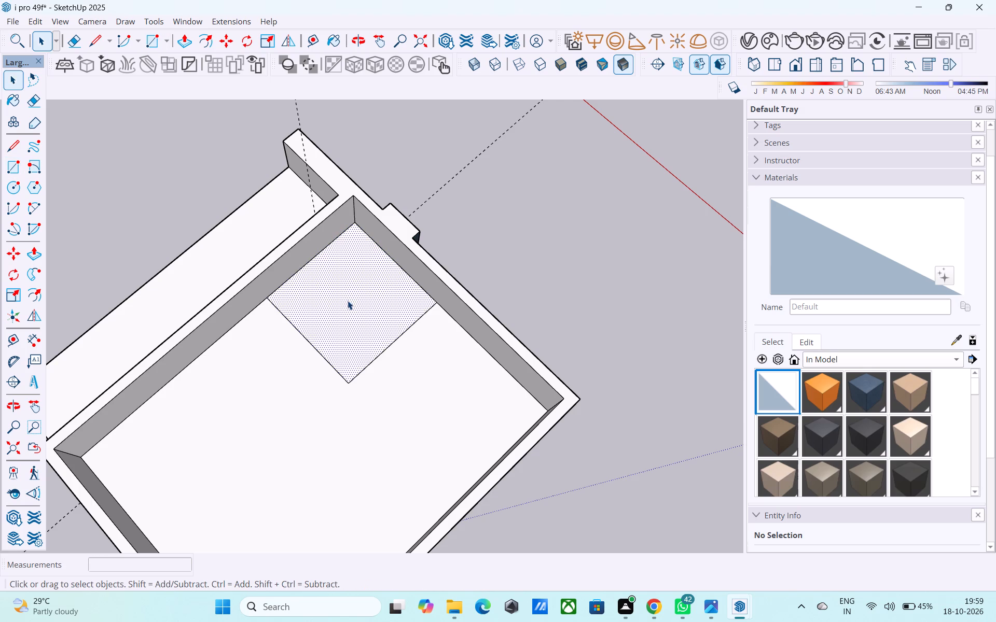
pyautogui.press('f')
pyautogui.click(347, 301)
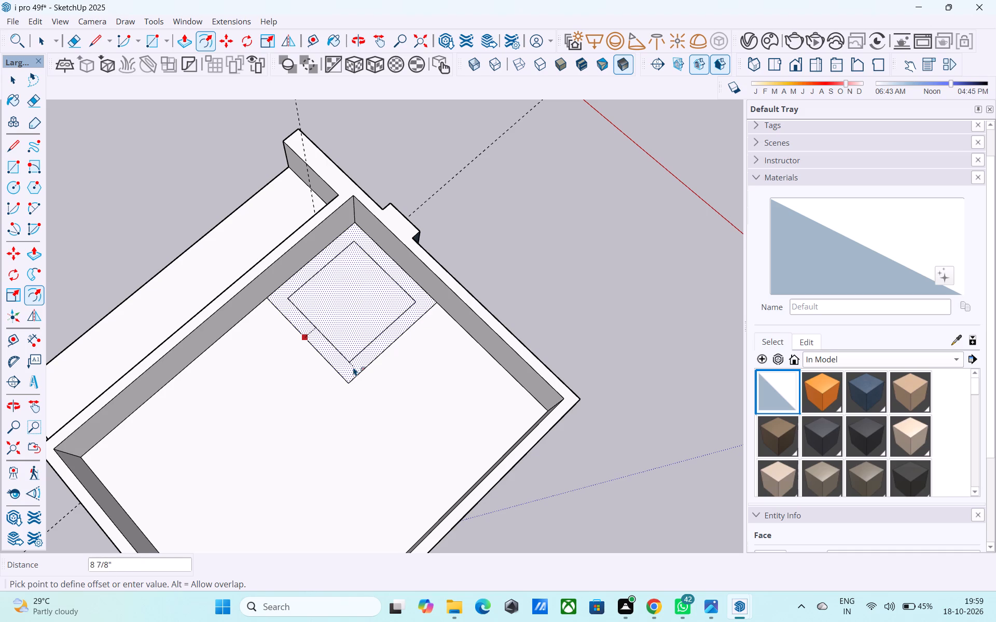
pyautogui.write('6"')
pyautogui.press('Return')
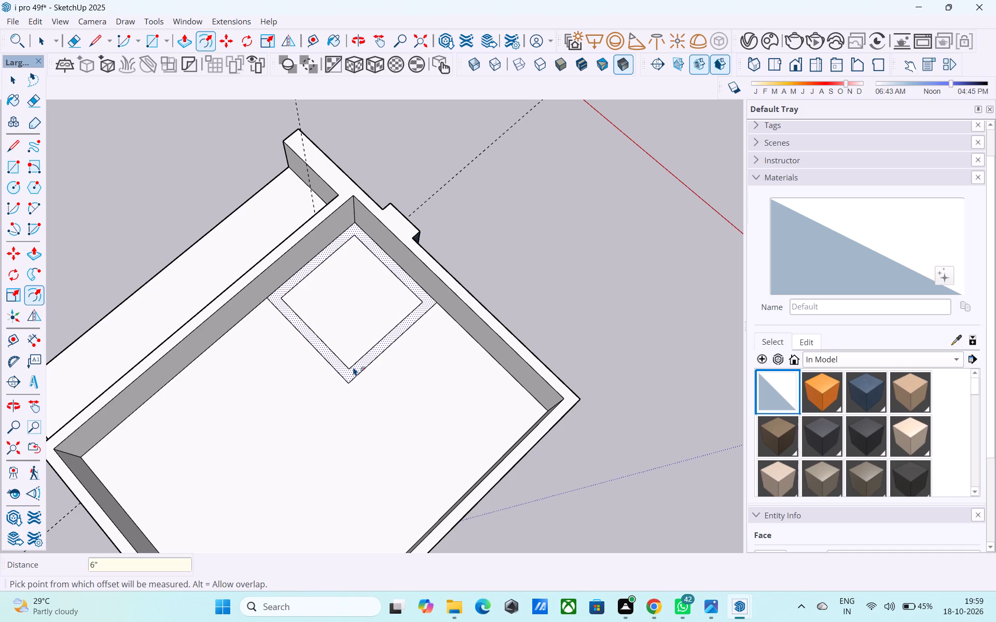
# Push/Pull the outline ring on the roof floor up 3' level with the parapet top, and another 6' above it.
pyautogui.press('space')
pyautogui.press('p')
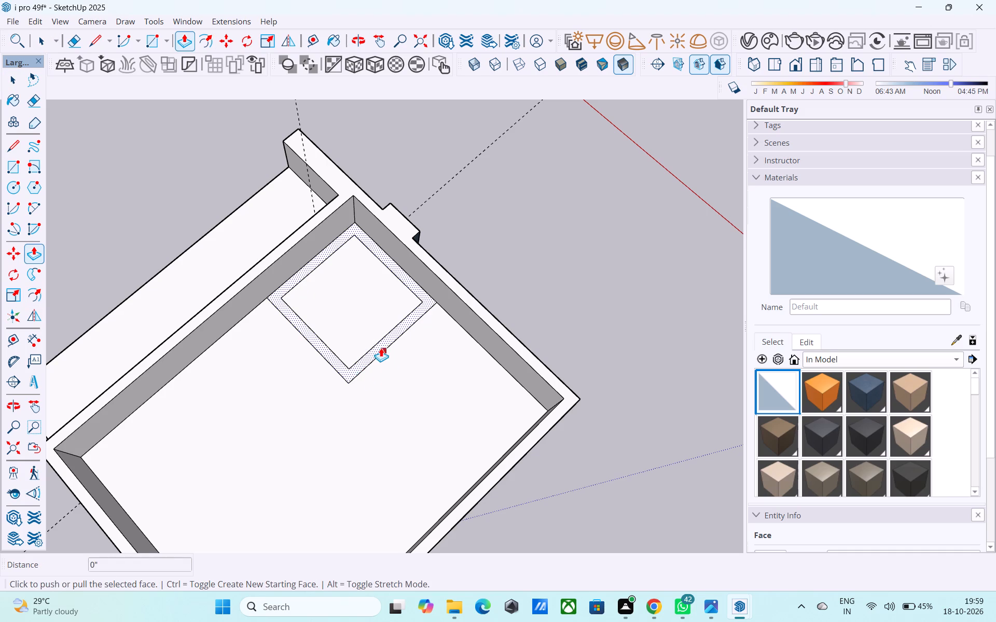
pyautogui.click(381, 347)
pyautogui.click(435, 253)
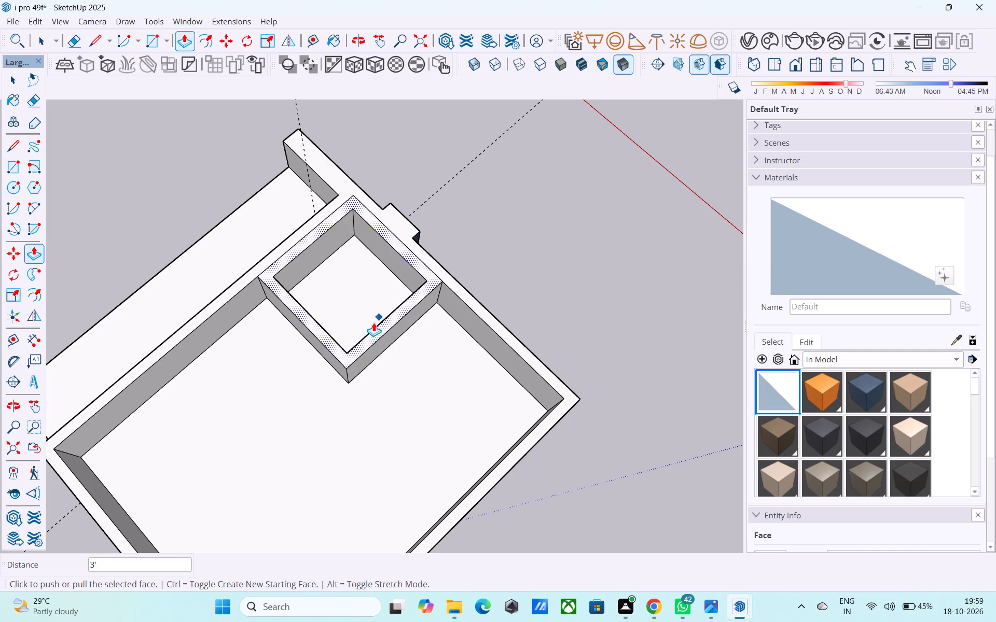
pyautogui.moveTo(367, 322); pyautogui.dragTo(377, 290, button='middle')
pyautogui.scroll(3, 396, 274)
pyautogui.click(417, 267)
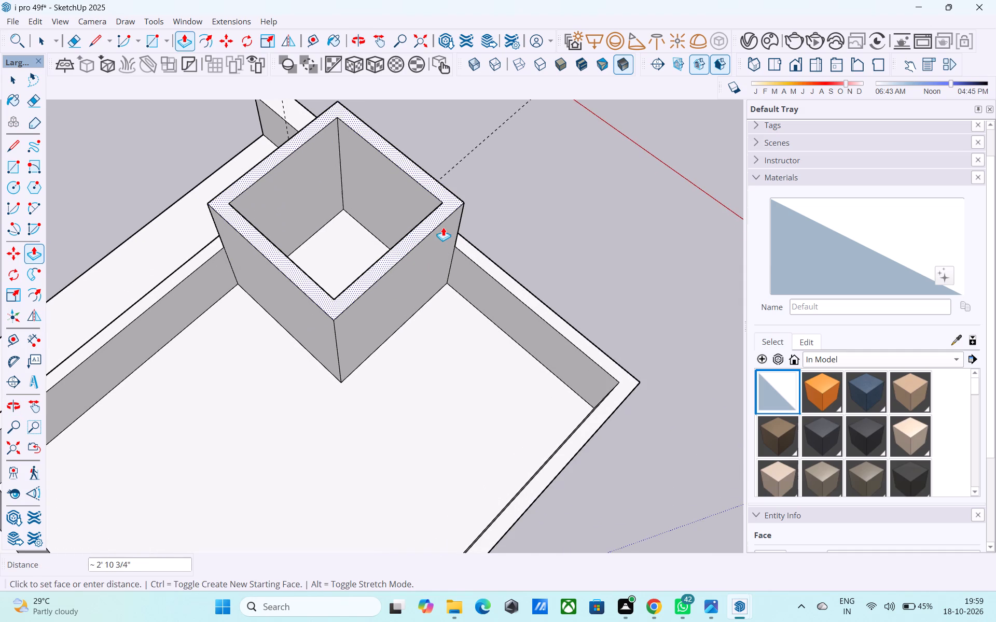
pyautogui.write("6'")
pyautogui.press('Return')
# Check the rooftop enclosure's wall height from base corner to top with the Line tool, and inspect it from several sides.
pyautogui.scroll(-5, 413, 256)
pyautogui.moveTo(362, 298); pyautogui.dragTo(860, 124, button='middle')
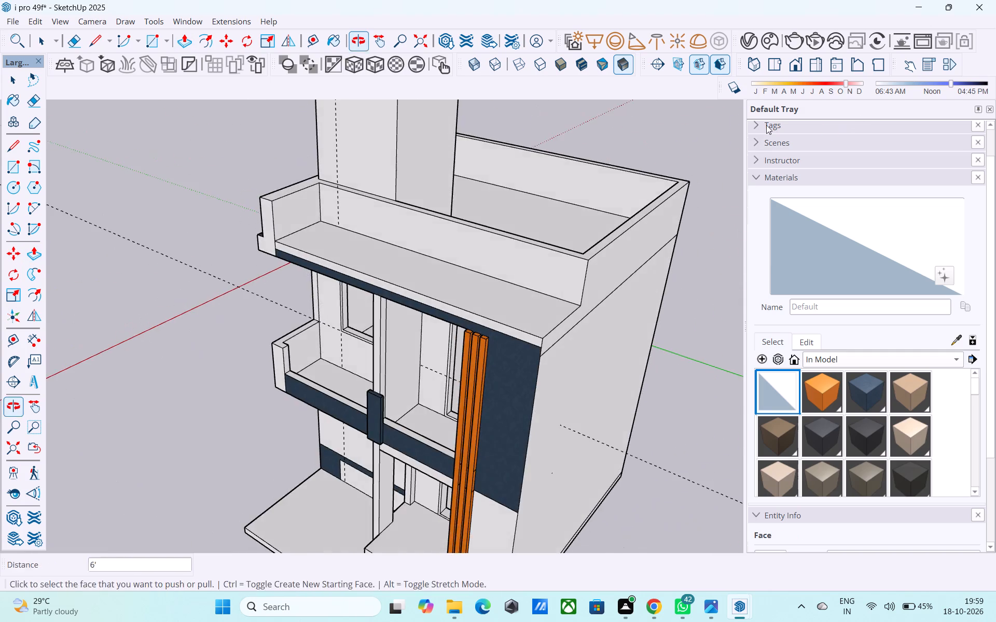
pyautogui.moveTo(620, 129); pyautogui.dragTo(700, 126, button='middle')
pyautogui.scroll(-7, 336, 358)
pyautogui.moveTo(307, 393); pyautogui.dragTo(16, 401, button='middle')
pyautogui.scroll(5, 340, 298)
pyautogui.scroll(-5, 343, 297)
pyautogui.press('l')
pyautogui.keyDown('shift'); pyautogui.moveTo(375, 304); pyautogui.dragTo(327, 370, button='middle'); pyautogui.keyUp('shift')
pyautogui.scroll(7, 321, 367)
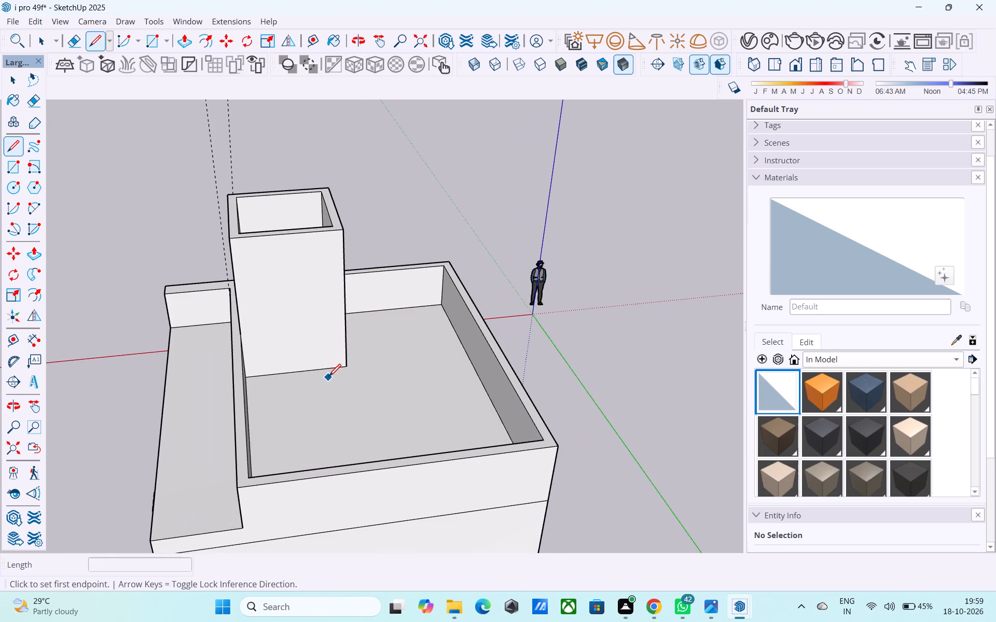
pyautogui.click(343, 367)
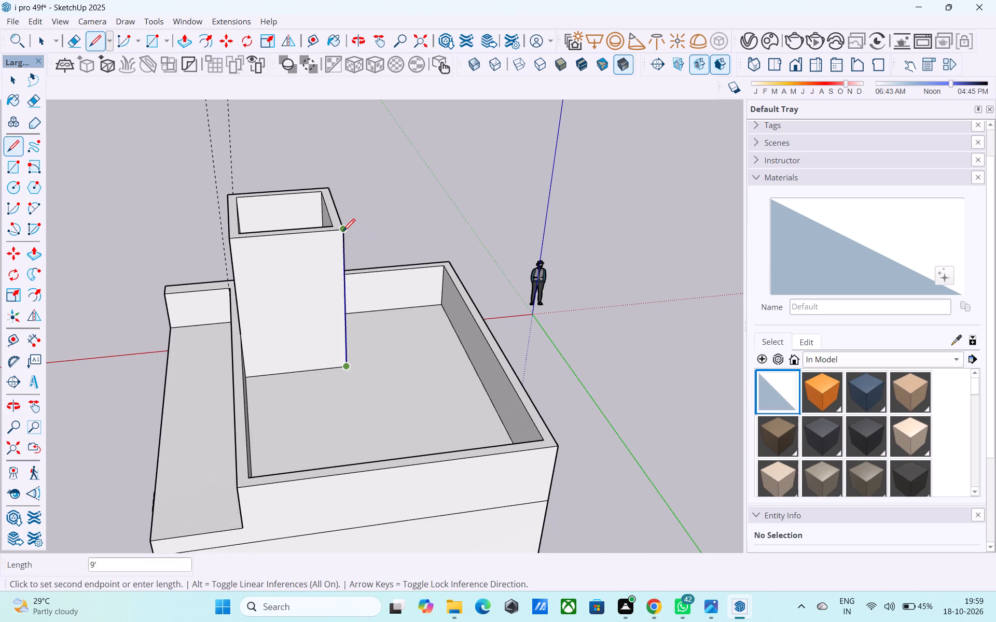
pyautogui.scroll(-3, 316, 266)
pyautogui.moveTo(172, 384); pyautogui.dragTo(736, 284, button='middle')
pyautogui.moveTo(399, 215); pyautogui.dragTo(362, 207, button='middle')
pyautogui.scroll(3, 317, 187)
pyautogui.scroll(-3, 244, 228)
pyautogui.moveTo(382, 220); pyautogui.dragTo(359, 259, button='middle')
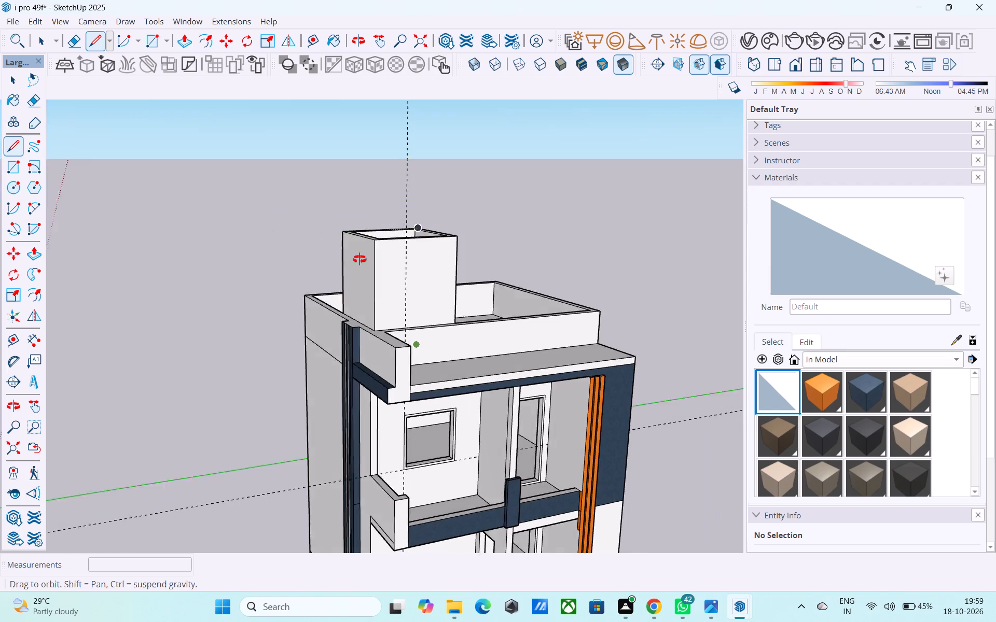
pyautogui.moveTo(359, 259); pyautogui.dragTo(306, 440, button='middle')
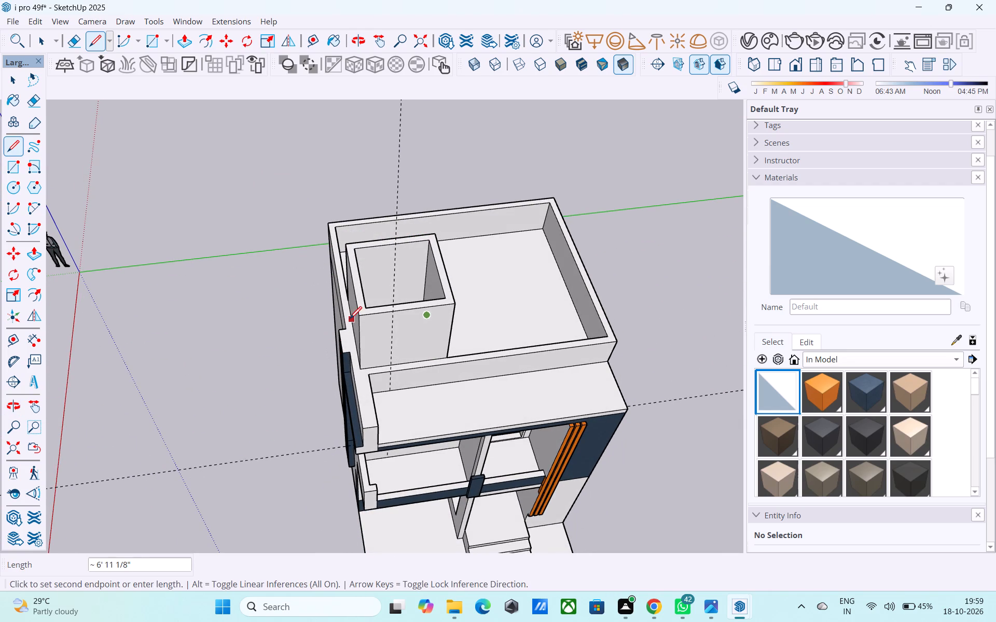
pyautogui.press('space')
# Cap the rooftop enclosure's open top with a rectangle drawn between opposite inner wall corners.
pyautogui.moveTo(353, 300); pyautogui.dragTo(341, 340, button='middle')
pyautogui.scroll(4, 350, 323)
pyautogui.moveTo(366, 289); pyautogui.dragTo(357, 295, button='middle')
pyautogui.press('r')
pyautogui.click(334, 285)
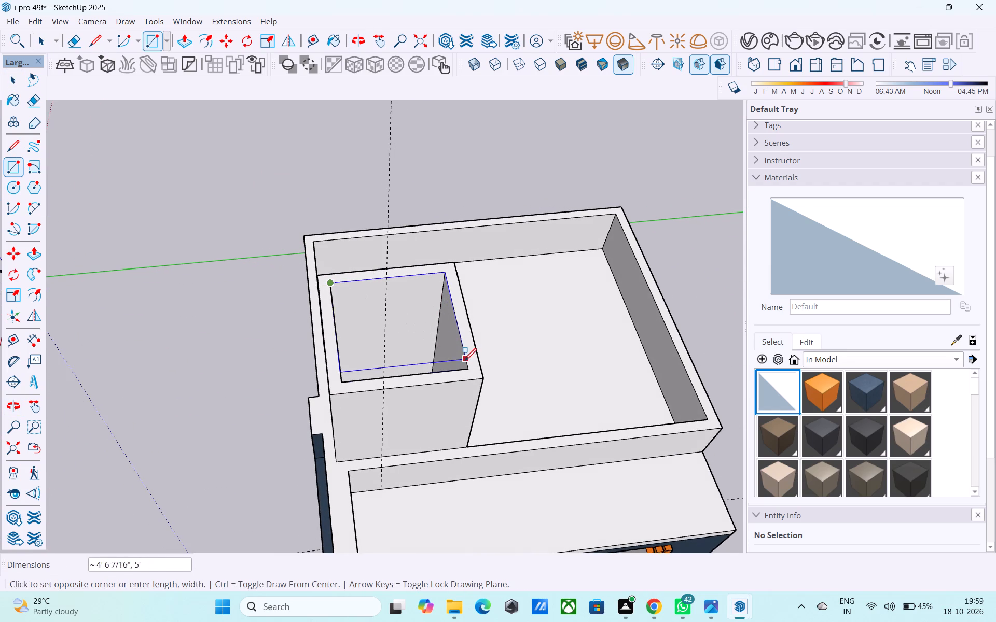
pyautogui.click(465, 365)
pyautogui.press('space')
# Reverse the capping face inside the rooftop enclosure's wall tops.
pyautogui.click(448, 354)
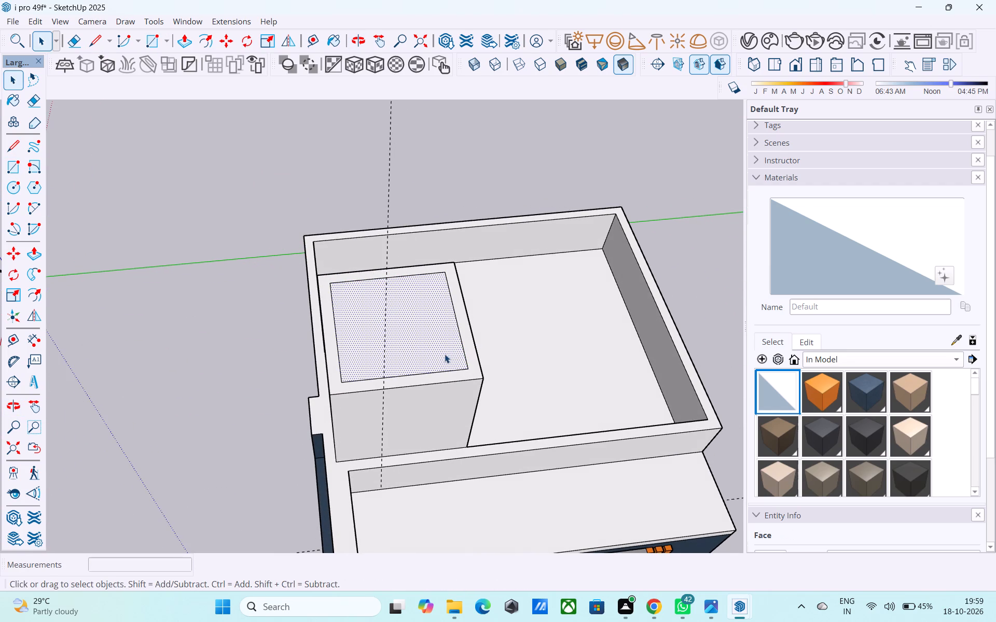
pyautogui.rightClick(432, 348)
pyautogui.click(468, 228)
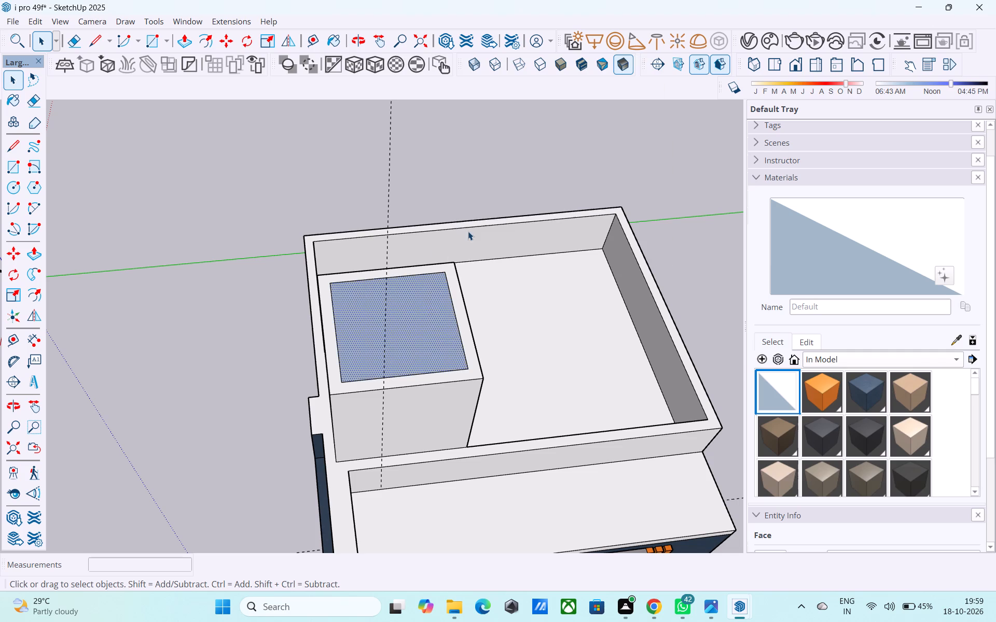
pyautogui.press('space')
# Draw 6" vertical lines upward from two diagonally opposite corners of the capping face.
pyautogui.press('l')
pyautogui.click(329, 284)
pyautogui.moveTo(329, 275); pyautogui.dragTo(424, 177, button='middle')
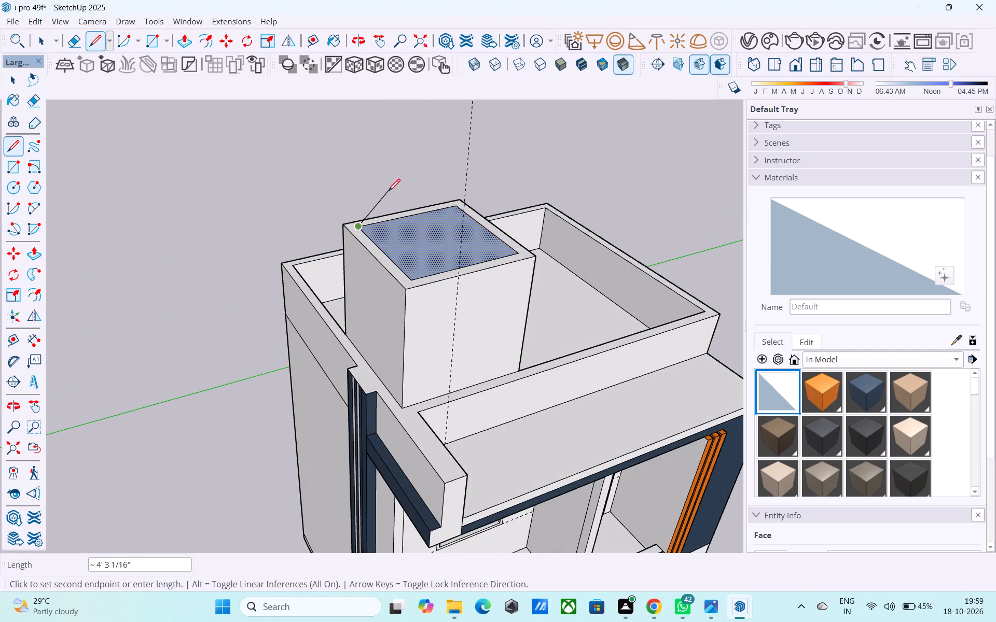
pyautogui.scroll(3, 361, 217)
pyautogui.moveTo(358, 227); pyautogui.dragTo(383, 134, button='middle')
pyautogui.scroll(2, 383, 135)
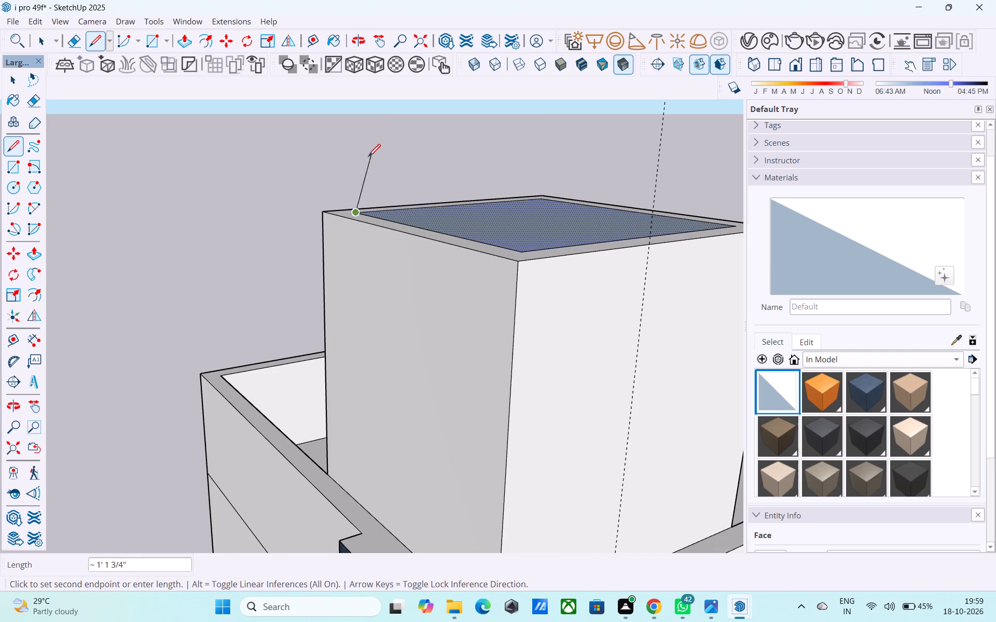
pyautogui.write('6"')
pyautogui.press('Return')
pyautogui.scroll(-5, 323, 211)
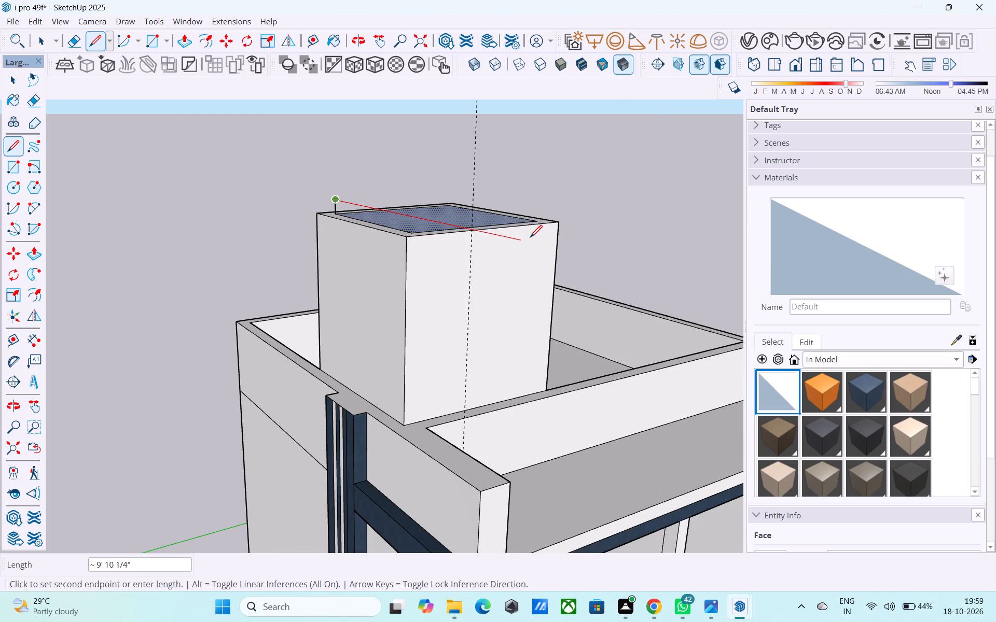
pyautogui.press('l')
pyautogui.moveTo(532, 238); pyautogui.dragTo(527, 265, button='middle')
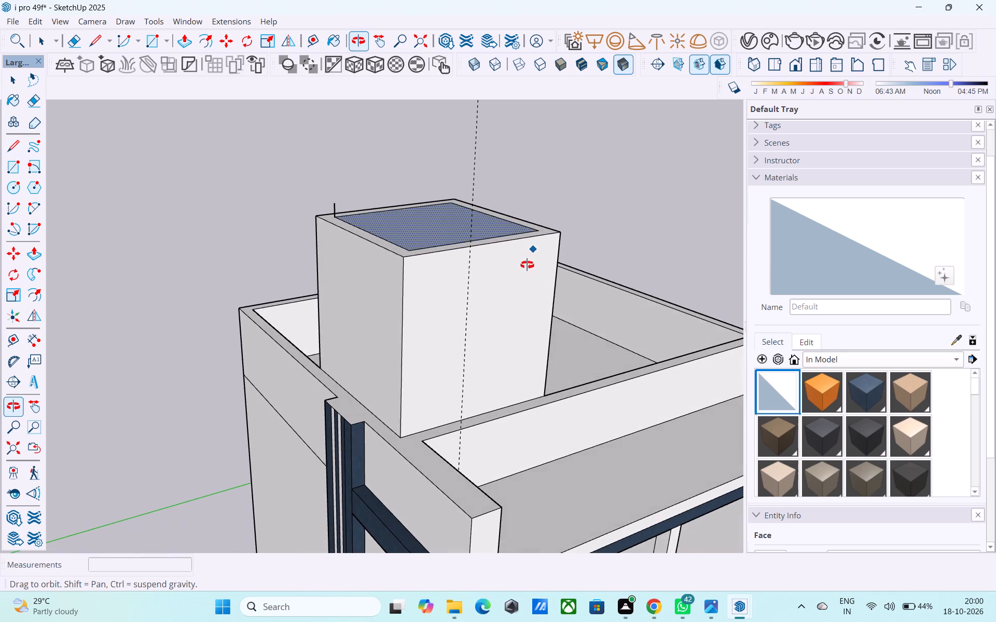
pyautogui.moveTo(527, 265); pyautogui.dragTo(525, 258, button='middle')
pyautogui.scroll(3, 527, 237)
pyautogui.click(539, 228)
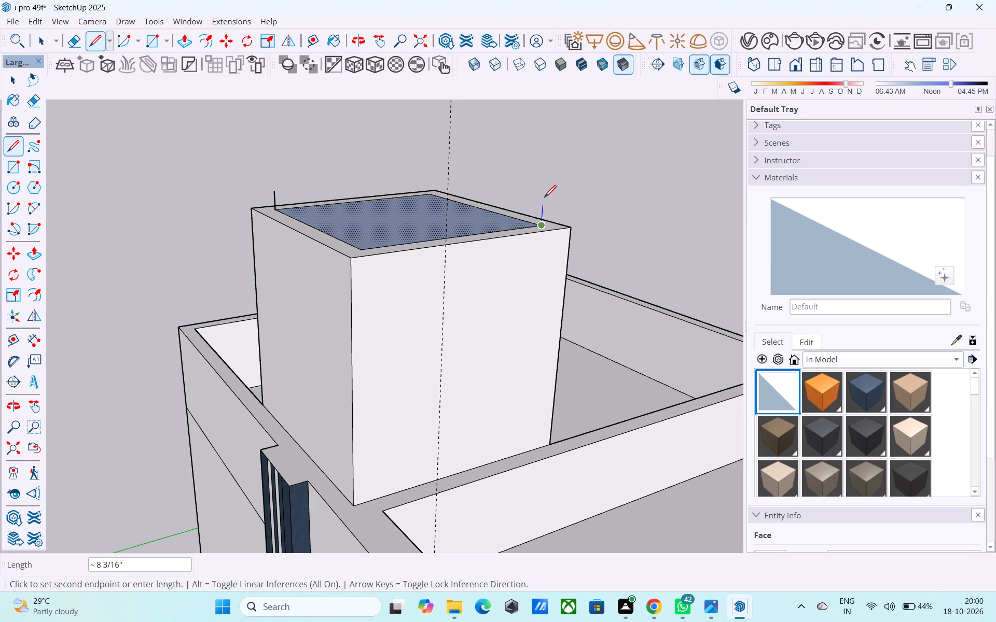
pyautogui.click(544, 206)
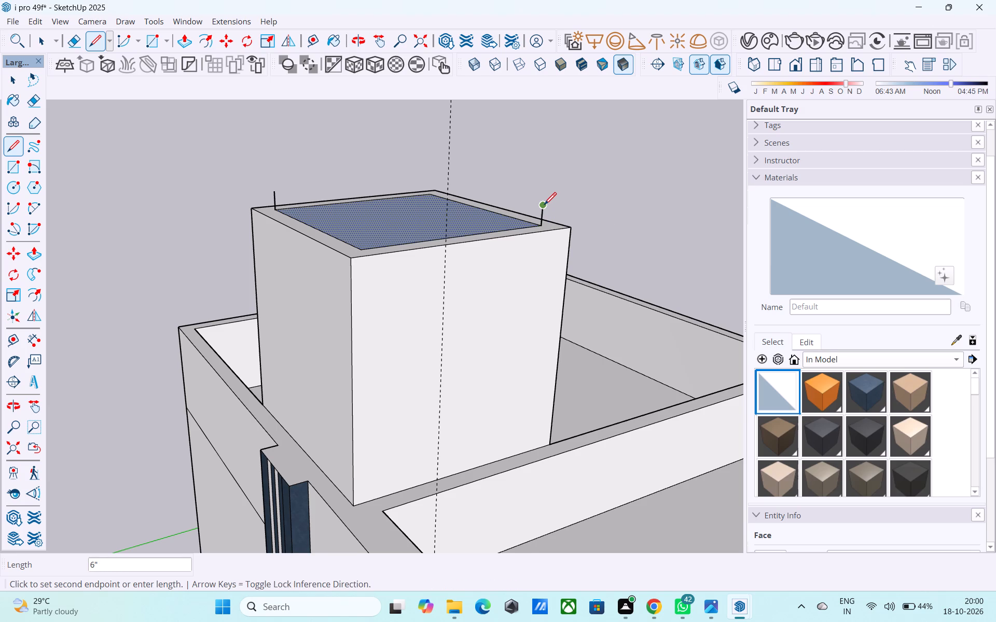
# Draw a horizontal rectangle between the upper ends of the two 6" vertical lines.
pyautogui.press('r')
pyautogui.click(272, 194)
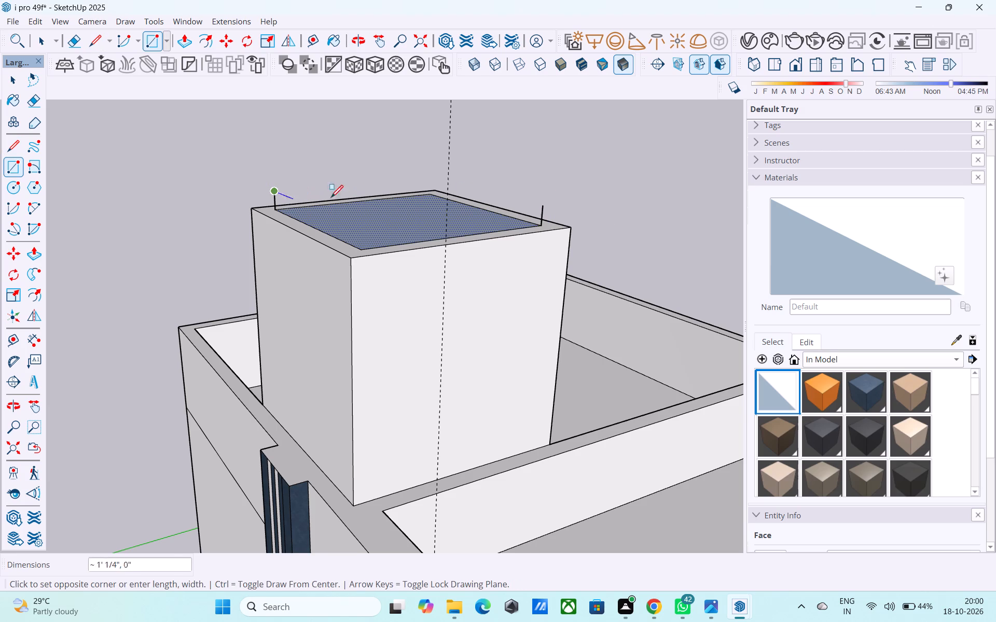
pyautogui.click(541, 208)
# Draw 6" vertical lines at the two remaining corners to close the sides between the raised rectangle and the capping face.
pyautogui.scroll(-1, 542, 209)
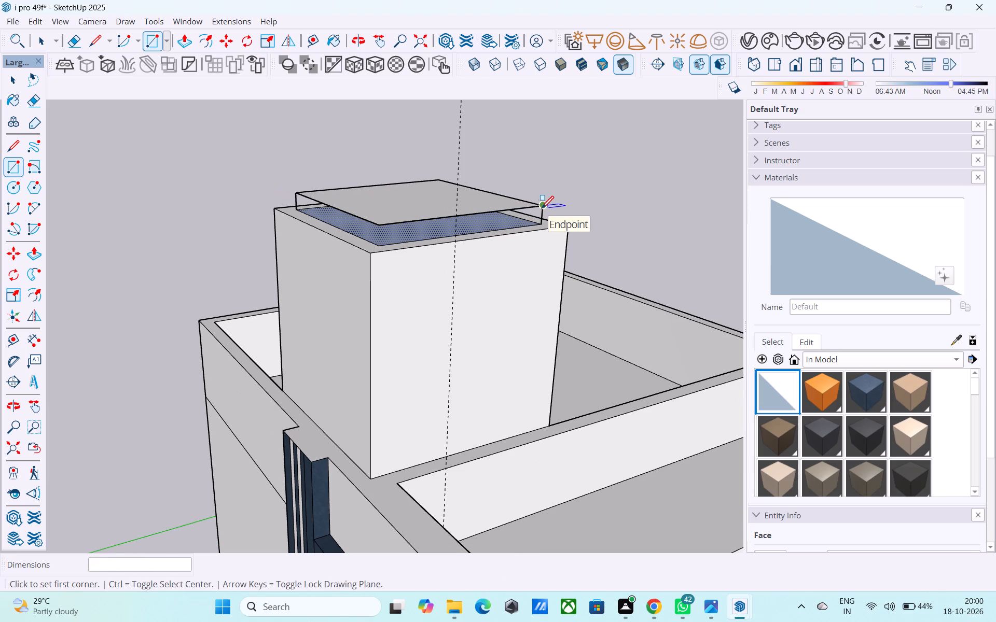
pyautogui.press('l')
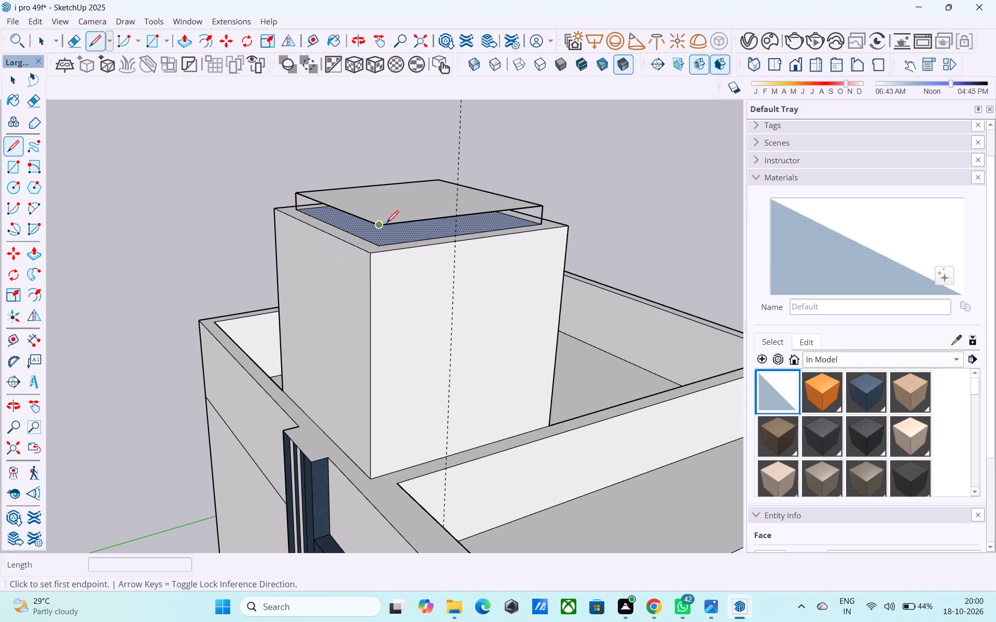
pyautogui.click(383, 224)
pyautogui.click(381, 246)
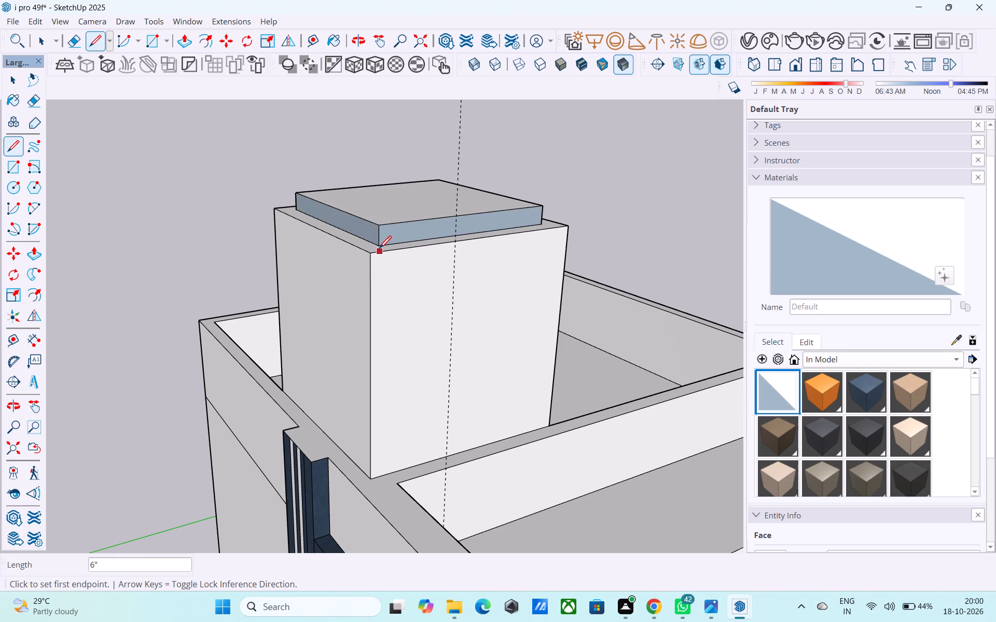
pyautogui.scroll(-2, 379, 249)
pyautogui.scroll(-2, 522, 259)
pyautogui.moveTo(467, 277); pyautogui.dragTo(494, 283, button='middle')
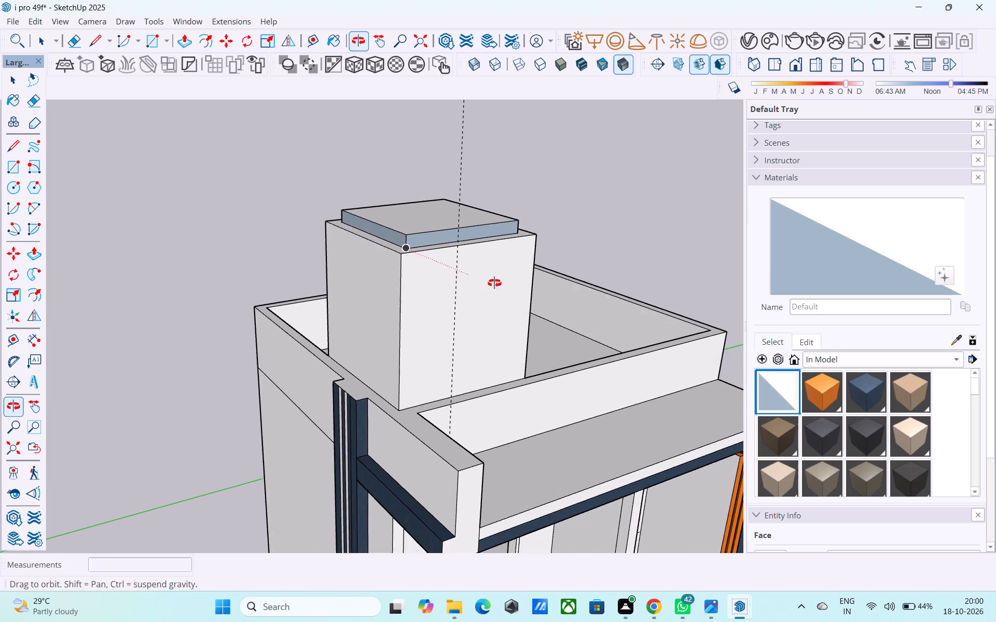
pyautogui.moveTo(494, 283); pyautogui.dragTo(704, 278, button='middle')
pyautogui.moveTo(484, 269); pyautogui.dragTo(614, 241, button='middle')
pyautogui.moveTo(465, 238); pyautogui.dragTo(497, 239, button='middle')
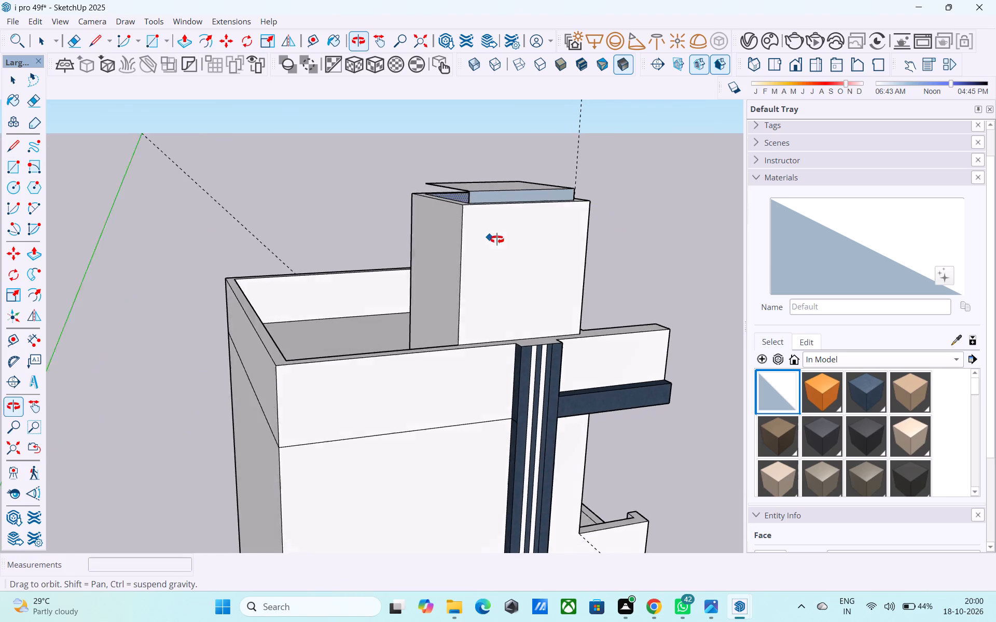
pyautogui.moveTo(497, 239); pyautogui.dragTo(704, 243, button='middle')
pyautogui.scroll(10, 496, 190)
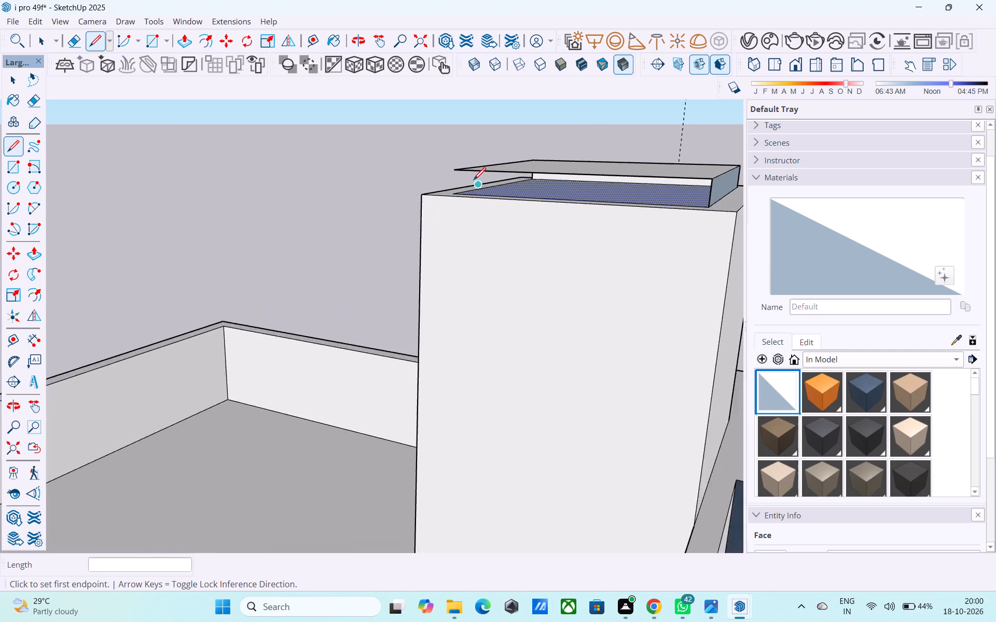
pyautogui.scroll(5, 474, 181)
pyautogui.click(408, 134)
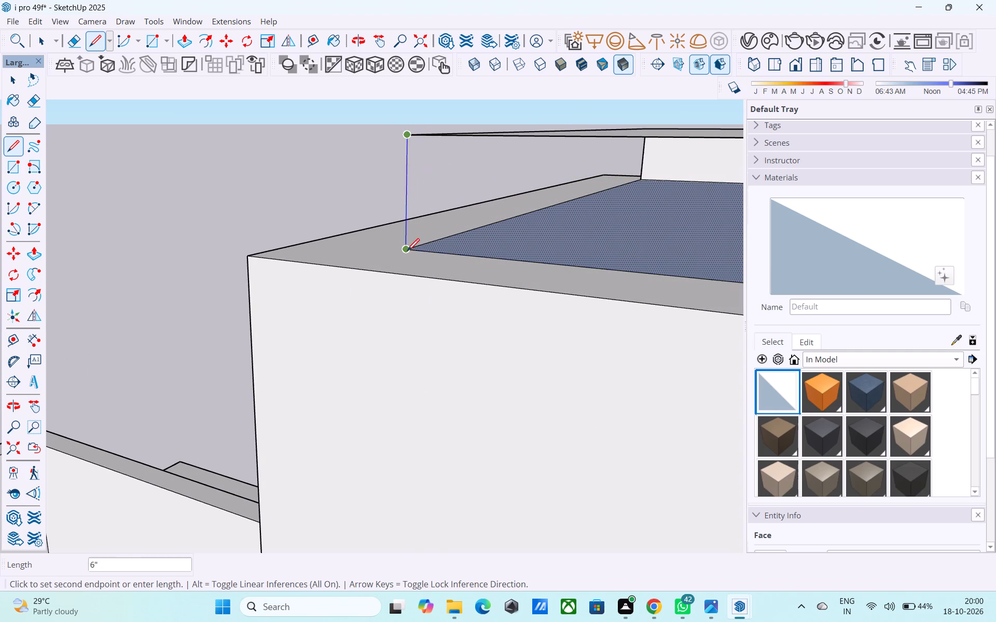
pyautogui.click(406, 252)
# Reverse two adjacent blue side faces of the raised slab on top of the rooftop enclosure.
pyautogui.scroll(-9, 386, 259)
pyautogui.moveTo(316, 273); pyautogui.dragTo(519, 288, button='middle')
pyautogui.scroll(-5, 143, 256)
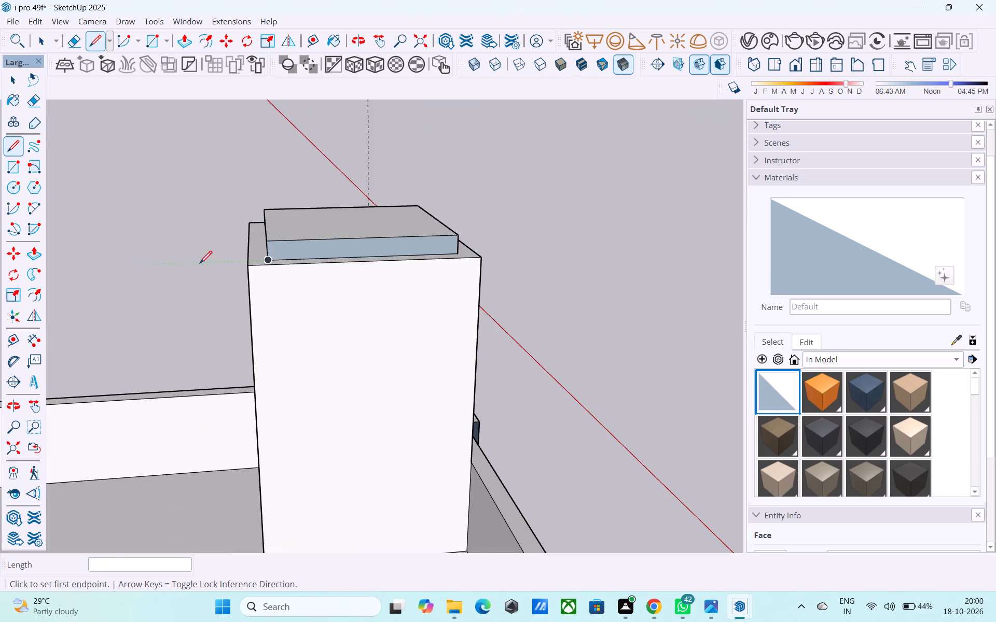
pyautogui.scroll(5, 292, 249)
pyautogui.press('space')
pyautogui.click(294, 250)
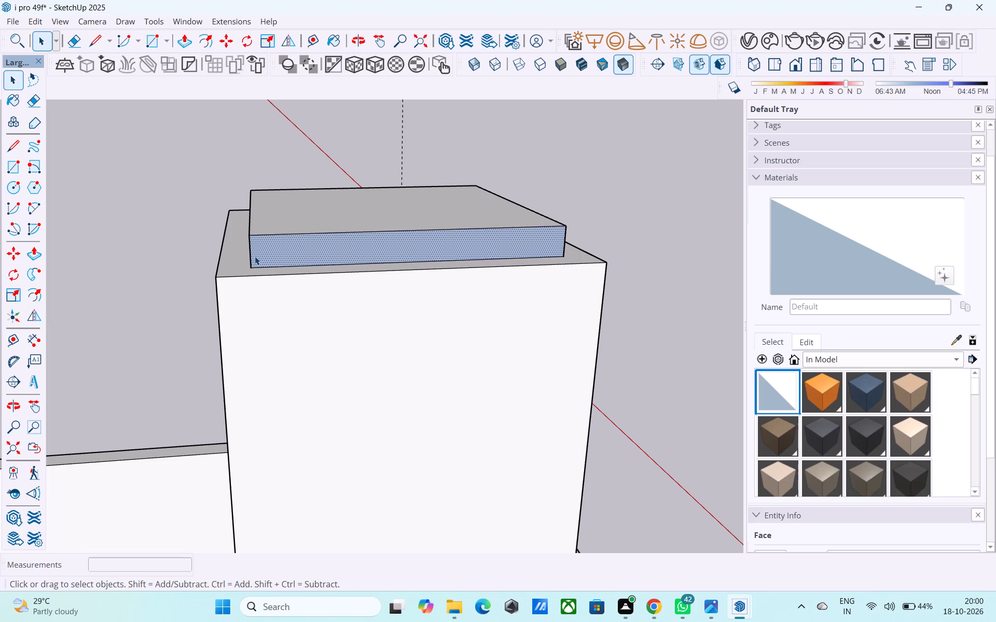
pyautogui.rightClick(255, 256)
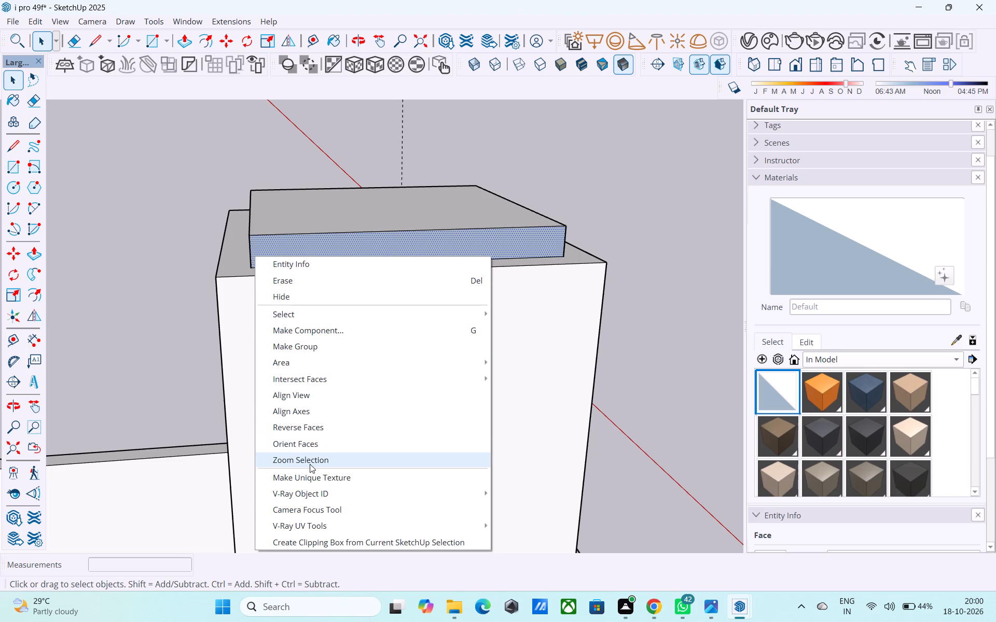
pyautogui.click(300, 428)
pyautogui.moveTo(299, 425); pyautogui.dragTo(593, 423, button='middle')
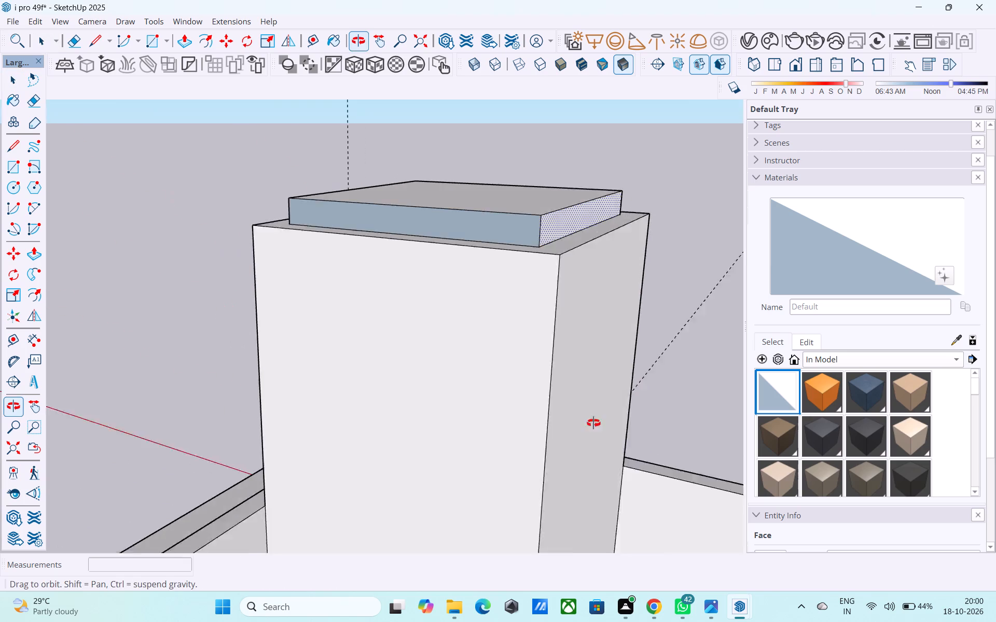
pyautogui.moveTo(593, 423); pyautogui.dragTo(594, 423, button='middle')
pyautogui.click(500, 238)
pyautogui.rightClick(529, 223)
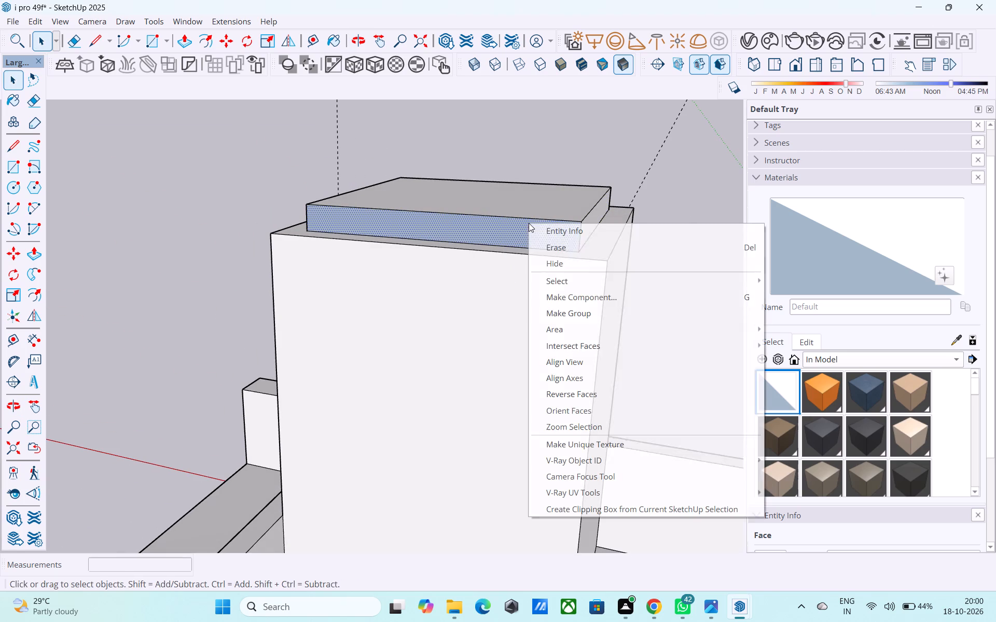
pyautogui.click(575, 394)
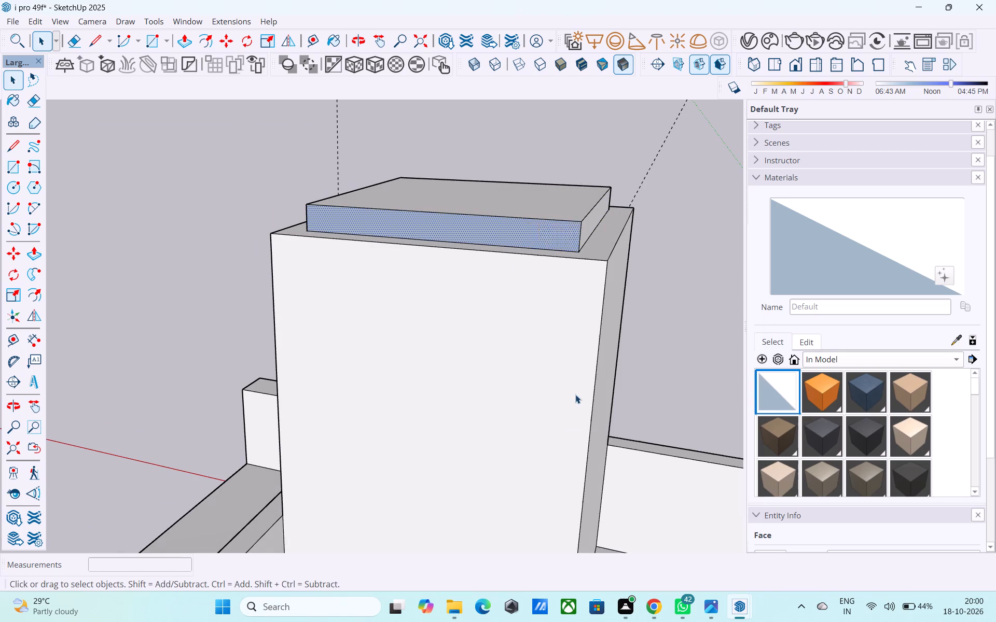
# Reverse the remaining two blue side faces of the raised slab on the rooftop enclosure.
pyautogui.scroll(-3, 406, 364)
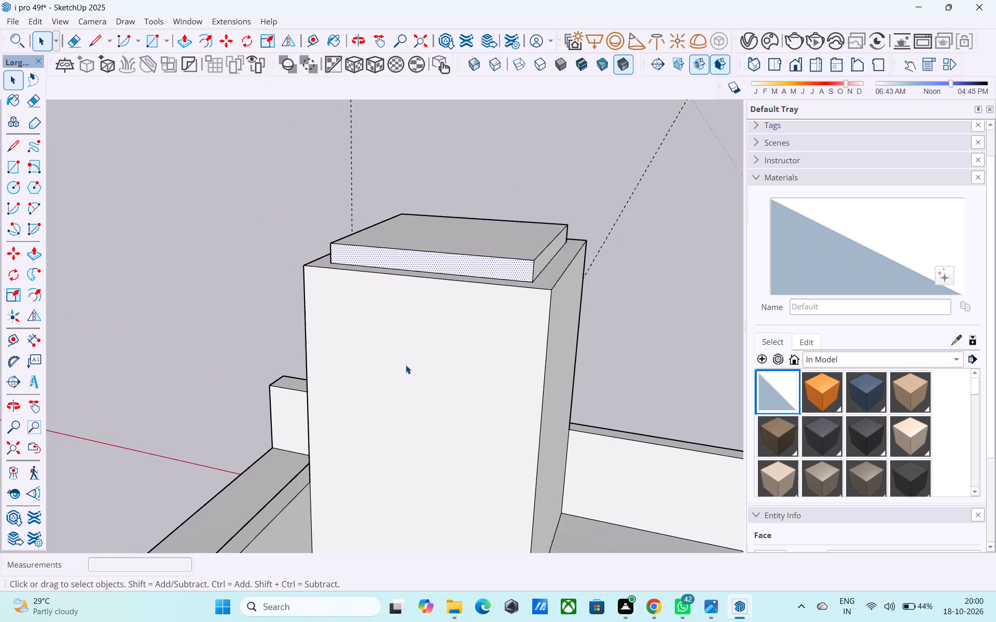
pyautogui.scroll(-1, 406, 365)
pyautogui.moveTo(406, 365); pyautogui.dragTo(725, 414, button='middle')
pyautogui.scroll(4, 512, 272)
pyautogui.click(485, 260)
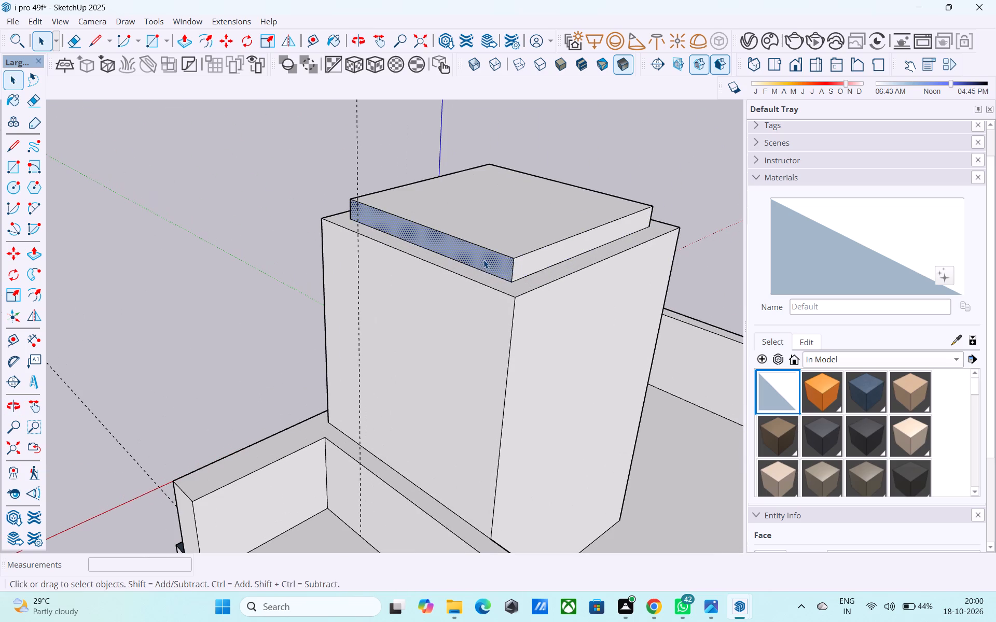
pyautogui.rightClick(483, 260)
pyautogui.click(536, 435)
pyautogui.moveTo(397, 321); pyautogui.dragTo(585, 313, button='middle')
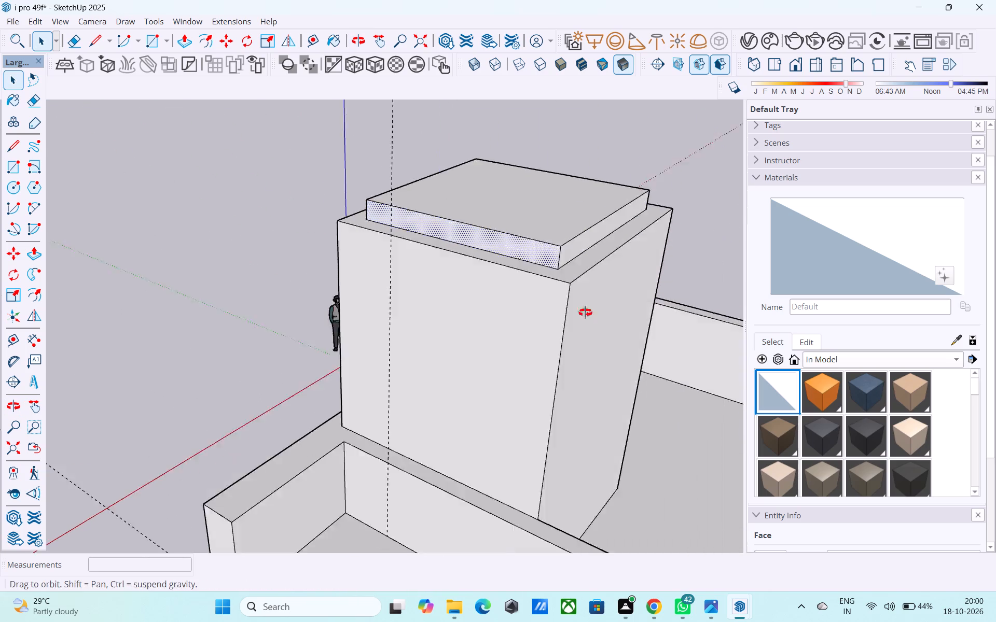
pyautogui.moveTo(585, 313); pyautogui.dragTo(835, 408, button='middle')
pyautogui.scroll(4, 401, 183)
pyautogui.click(400, 183)
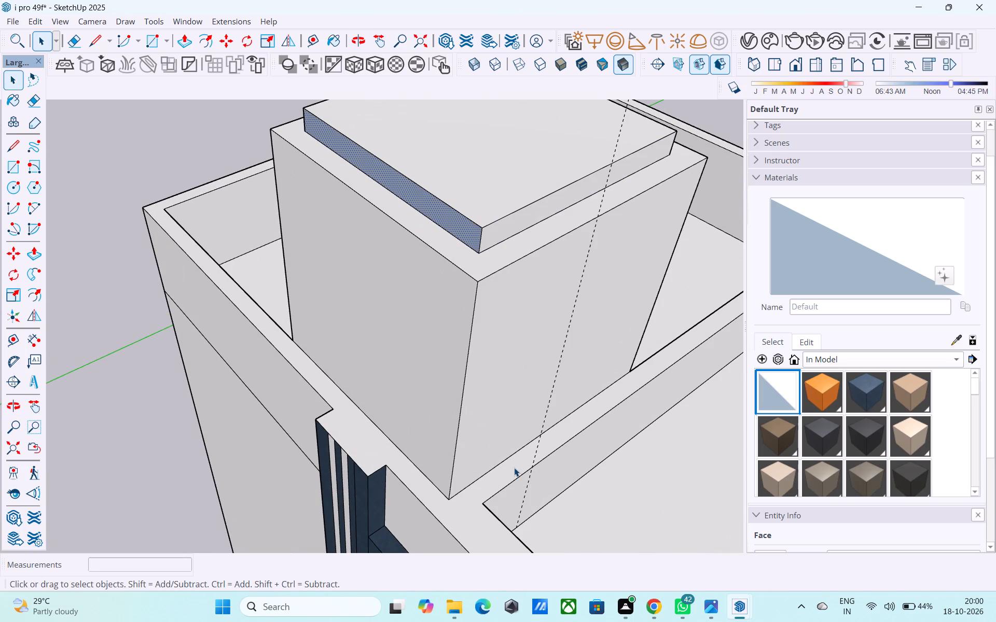
pyautogui.rightClick(475, 241)
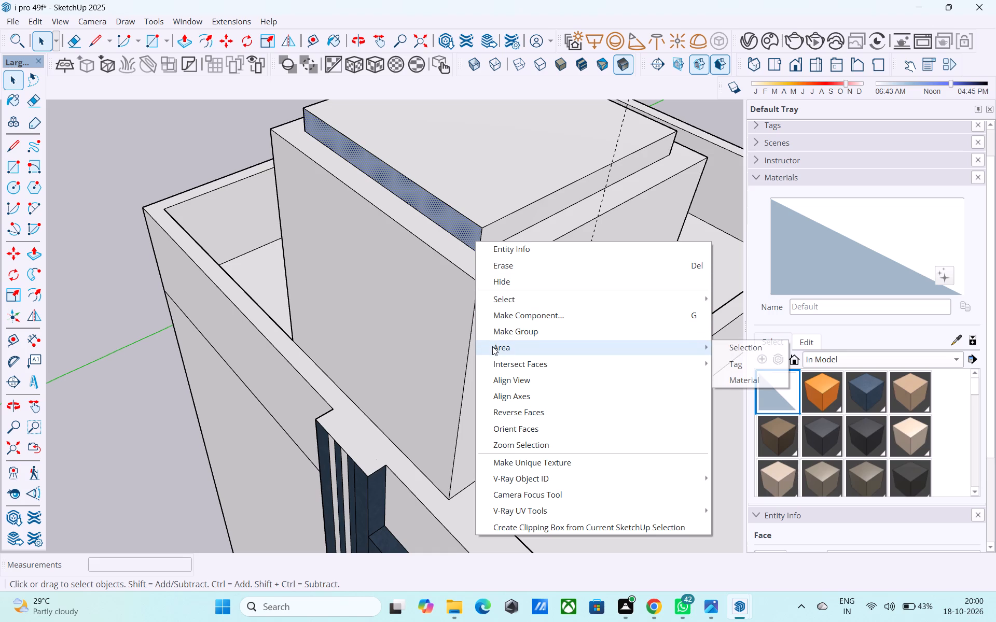
pyautogui.click(518, 414)
# Examine the rooftop enclosure's slab and the surrounding roof parapet from a distance and up close.
pyautogui.moveTo(467, 390); pyautogui.dragTo(942, 267, button='middle')
pyautogui.scroll(-4, 674, 321)
pyautogui.scroll(-4, 551, 349)
pyautogui.scroll(-3, 508, 364)
pyautogui.moveTo(508, 363); pyautogui.dragTo(491, 418, button='middle')
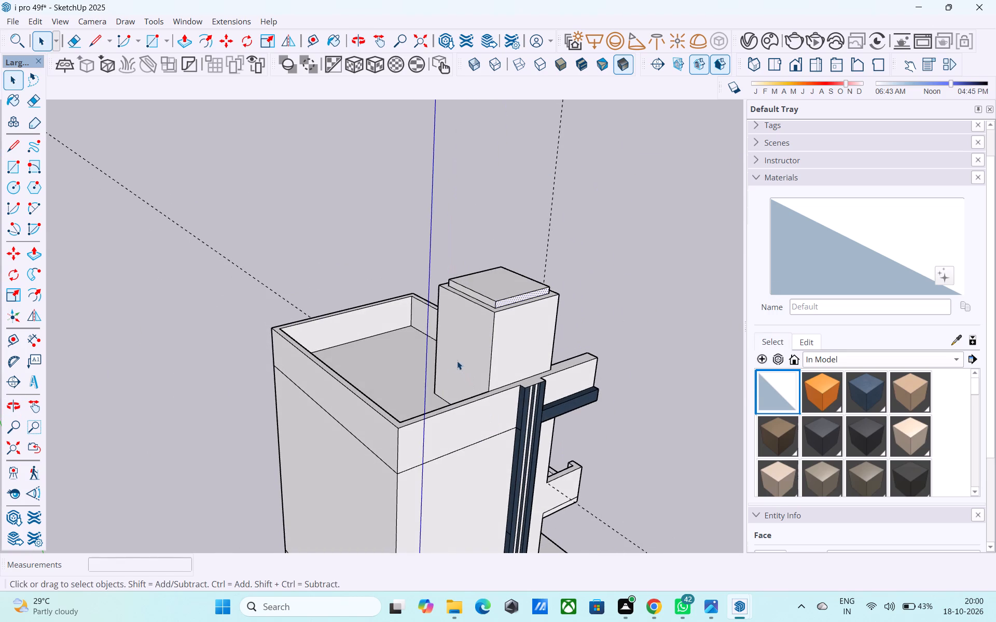
pyautogui.scroll(-1, 411, 397)
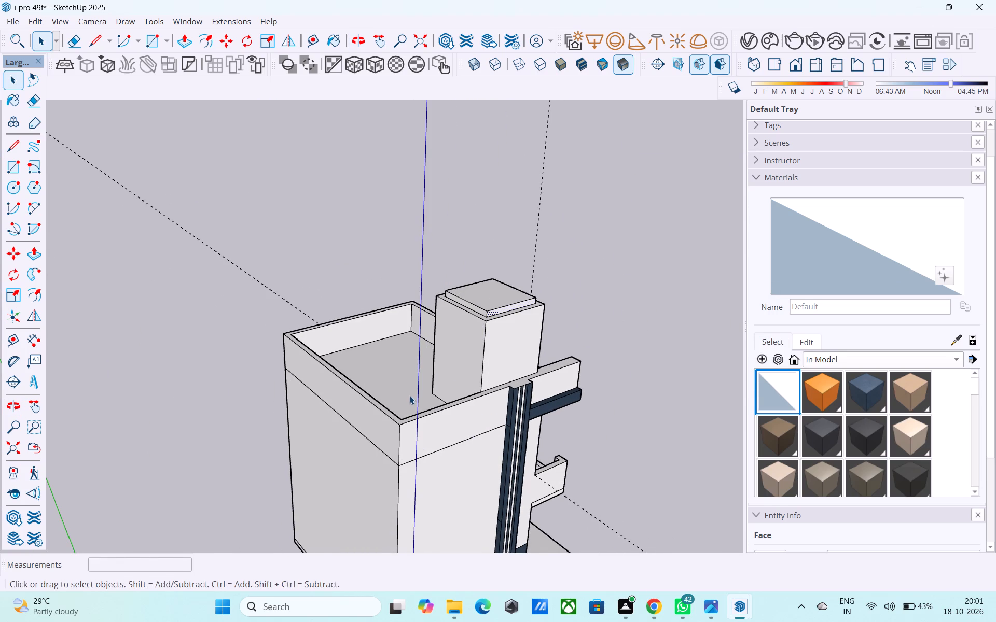
pyautogui.scroll(-3, 409, 395)
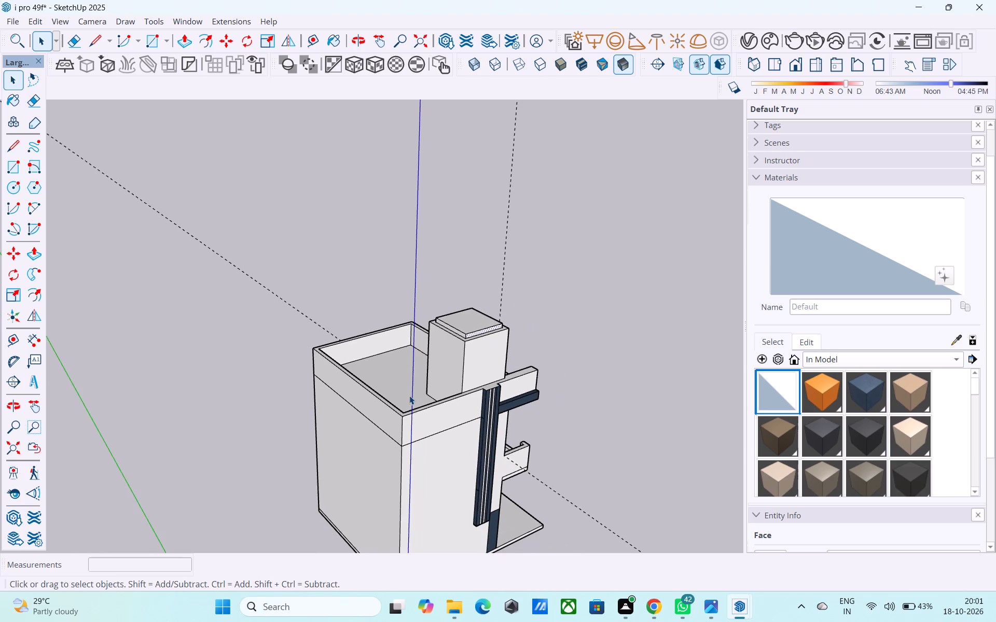
pyautogui.scroll(-4, 409, 392)
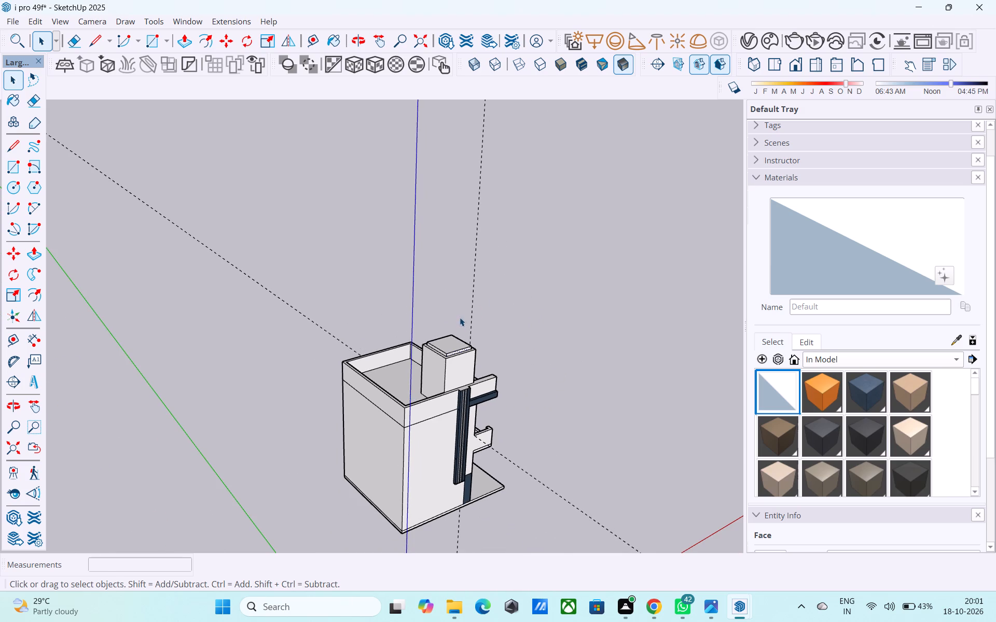
pyautogui.scroll(10, 454, 328)
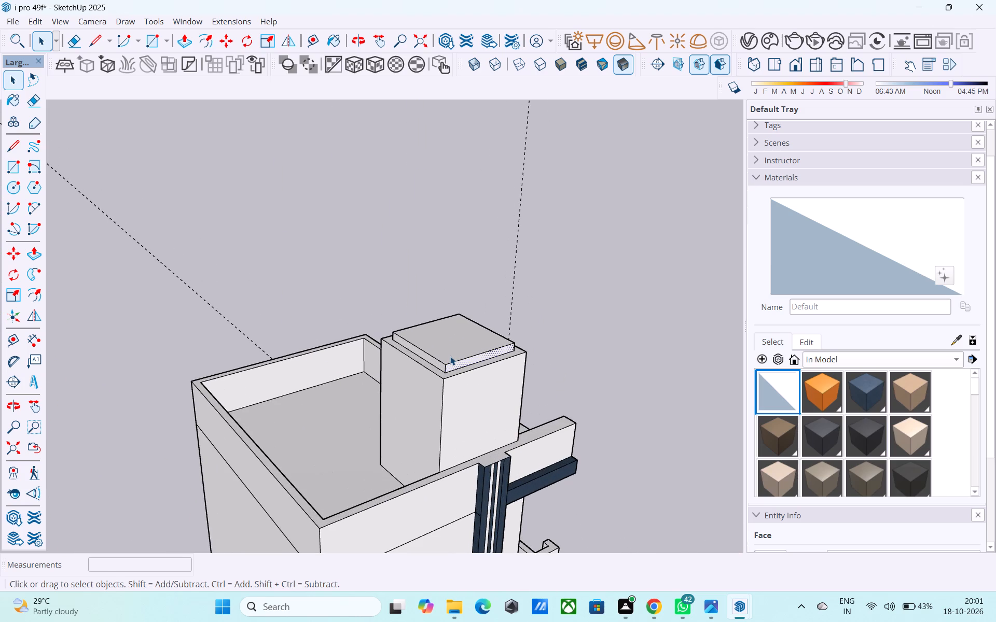
pyautogui.scroll(-2, 459, 304)
pyautogui.moveTo(444, 366); pyautogui.dragTo(434, 353, button='middle')
pyautogui.scroll(1, 433, 350)
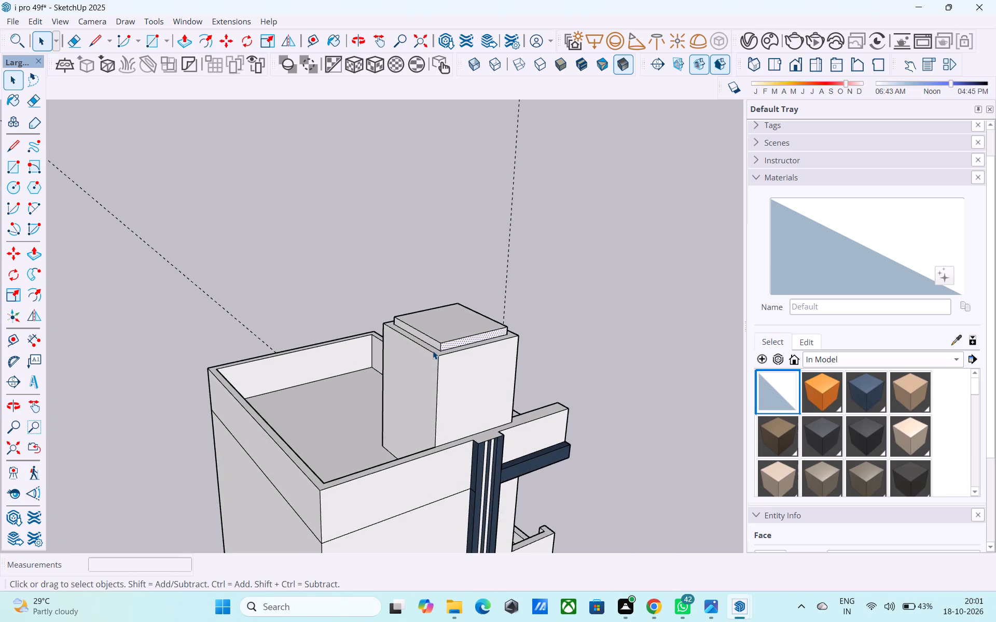
pyautogui.scroll(3, 433, 350)
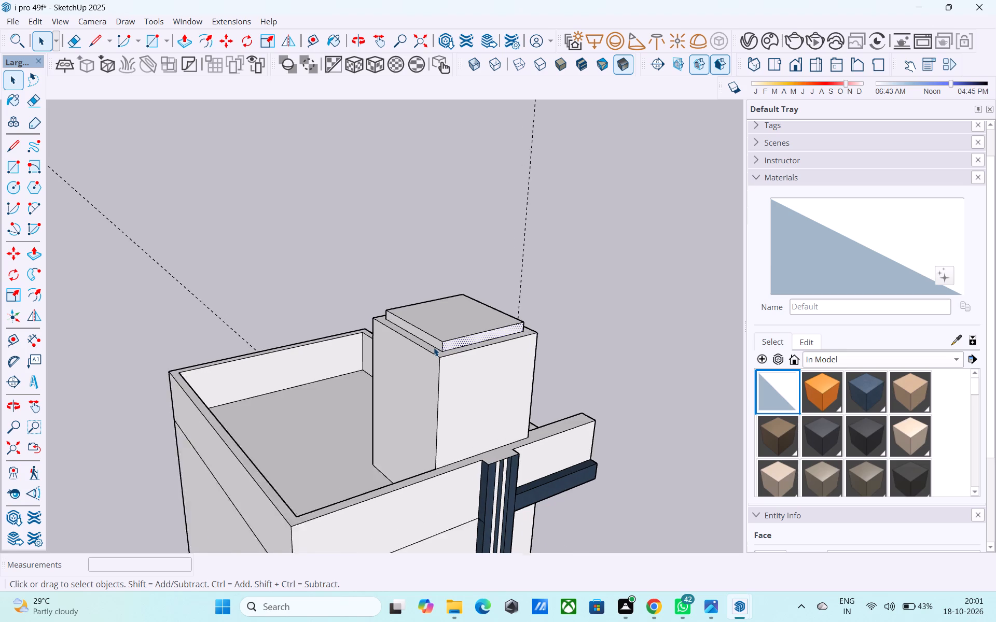
pyautogui.scroll(5, 435, 344)
pyautogui.scroll(-5, 439, 311)
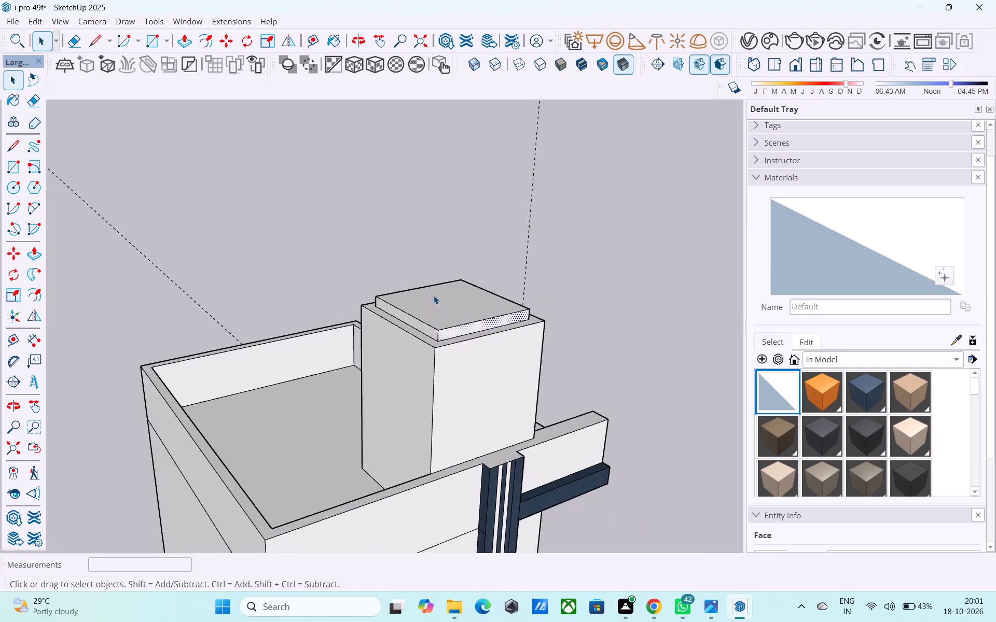
pyautogui.moveTo(444, 341); pyautogui.dragTo(425, 328, button='middle')
pyautogui.scroll(8, 427, 329)
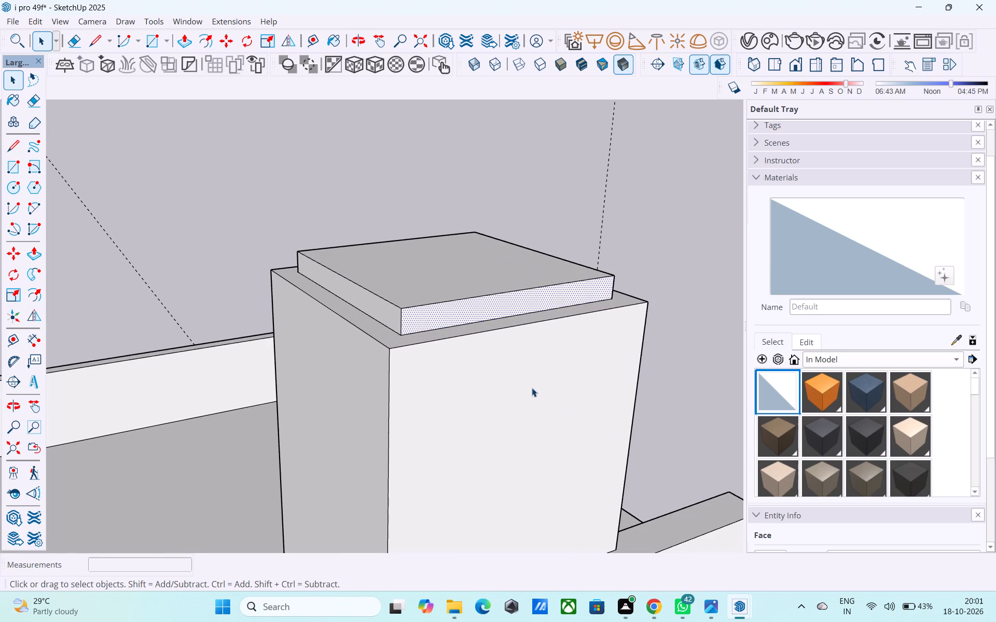
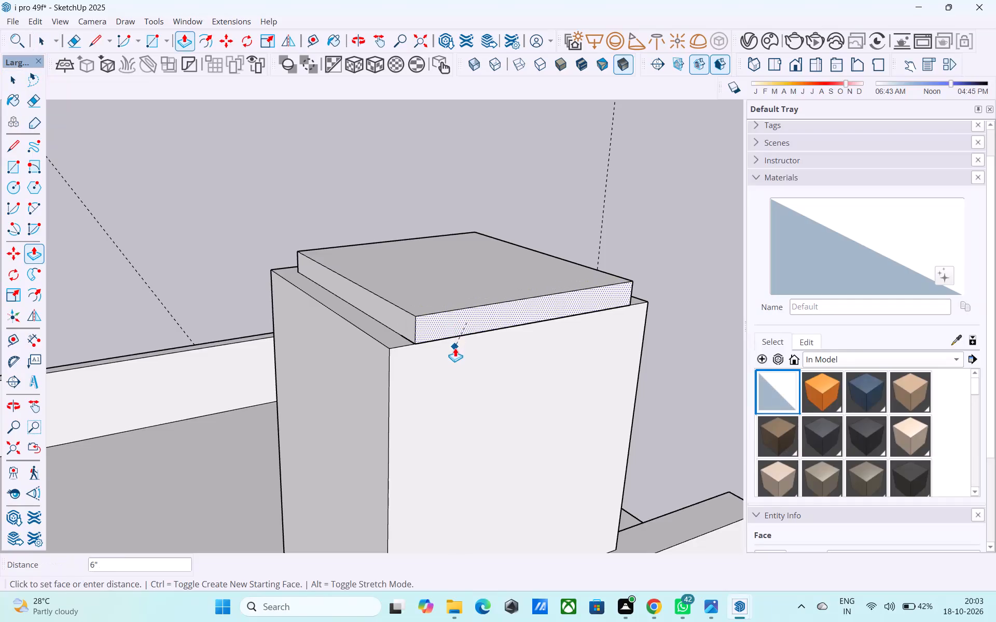
# Push/Pull the four side faces of the rooftop block's cap slab outward 6" so they sit flush with the block's walls.
pyautogui.click(455, 348)
pyautogui.press('space')
pyautogui.click(375, 309)
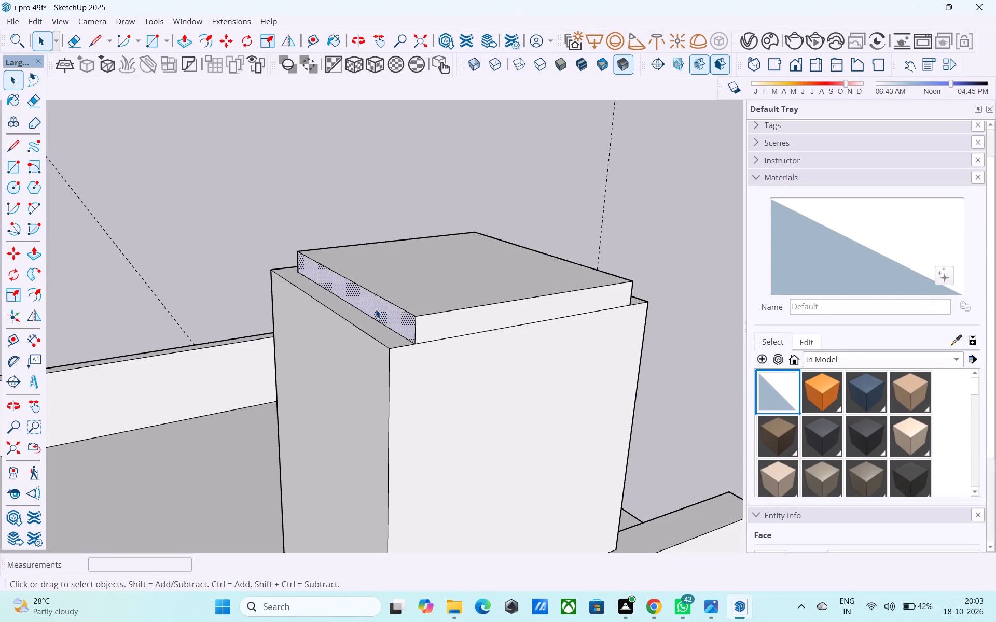
pyautogui.press('p')
pyautogui.doubleClick(376, 309)
pyautogui.scroll(-5, 375, 309)
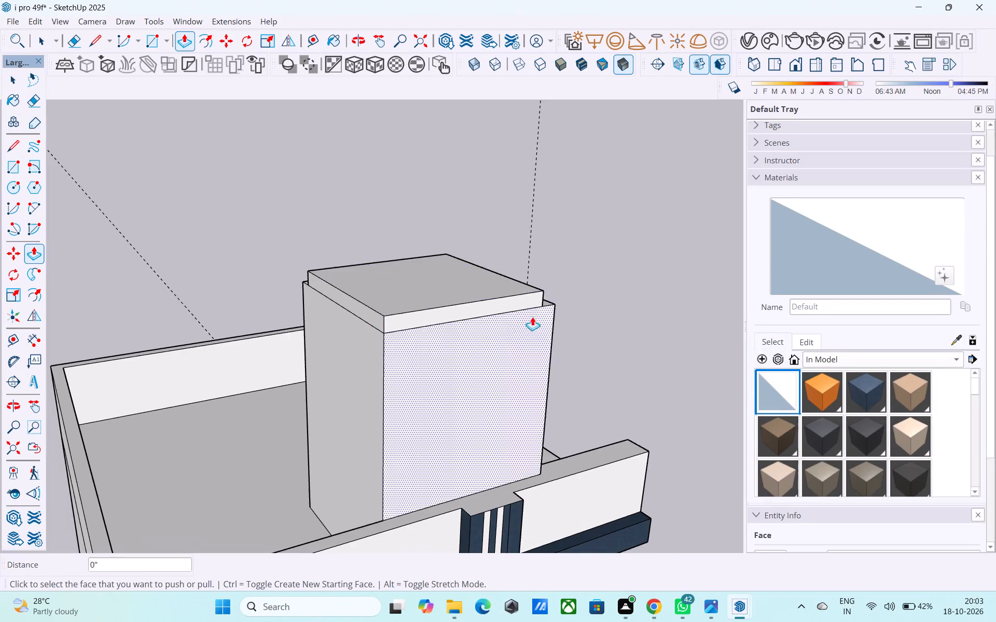
pyautogui.moveTo(532, 316); pyautogui.dragTo(293, 300, button='middle')
pyautogui.scroll(7, 293, 284)
pyautogui.doubleClick(278, 271)
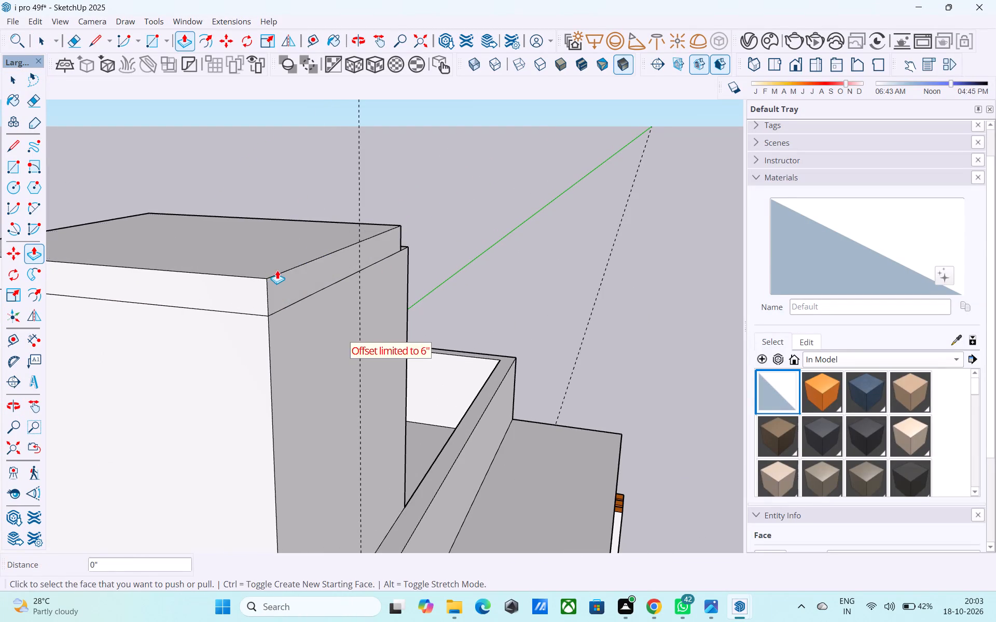
pyautogui.moveTo(277, 270); pyautogui.dragTo(780, 294, button='middle')
pyautogui.moveTo(315, 310); pyautogui.dragTo(653, 313, button='middle')
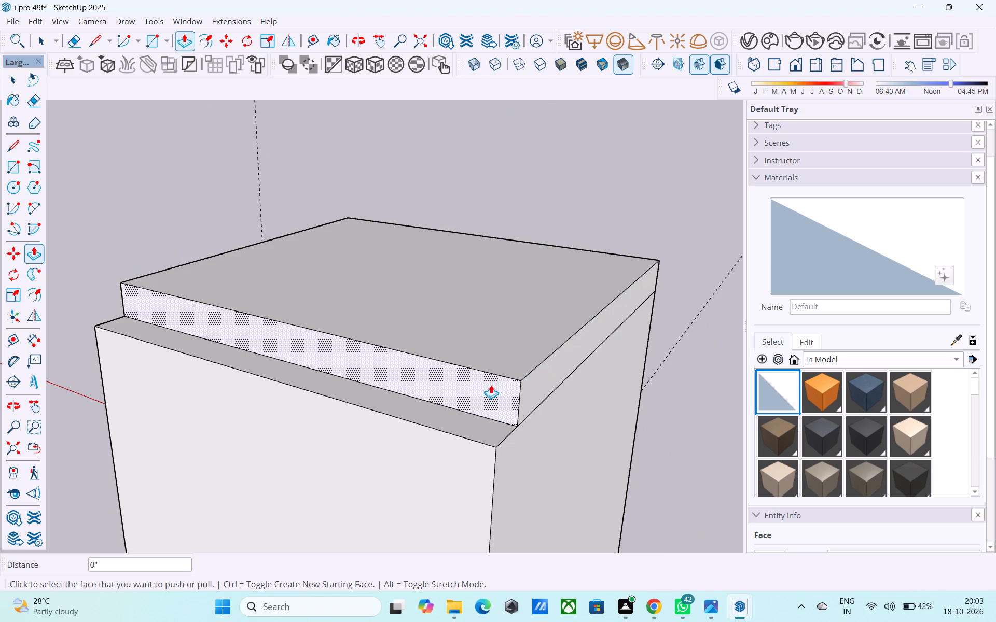
pyautogui.doubleClick(491, 385)
# Draw a line along the back of the slatted blue fin's top, separating it from the parapet's top face.
pyautogui.scroll(-10, 487, 384)
pyautogui.moveTo(487, 384); pyautogui.dragTo(437, 369, button='middle')
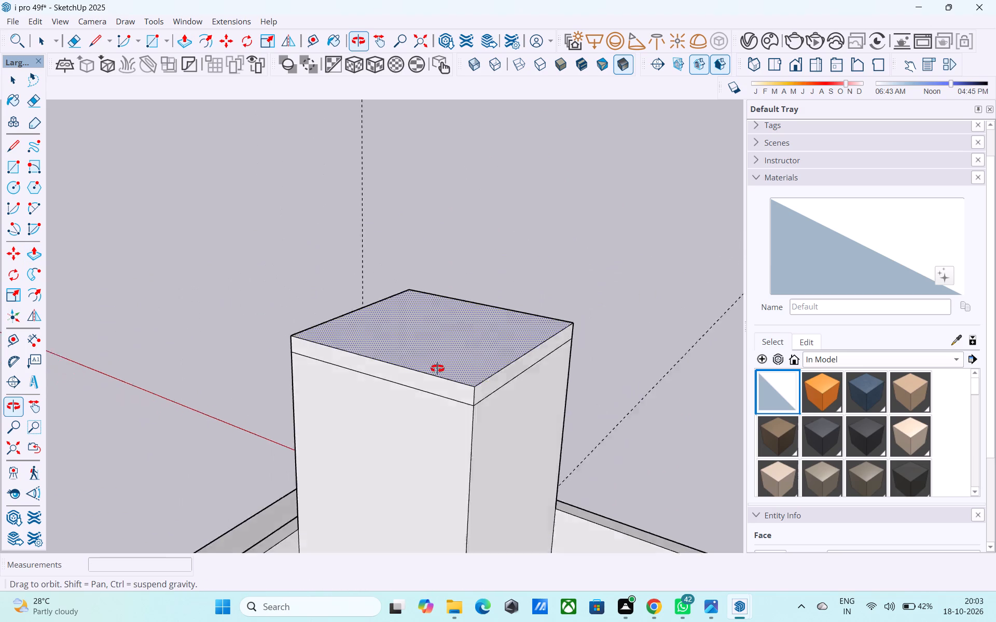
pyautogui.moveTo(437, 369); pyautogui.dragTo(308, 309, button='middle')
pyautogui.scroll(-5, 308, 307)
pyautogui.moveTo(320, 308); pyautogui.dragTo(613, 348, button='middle')
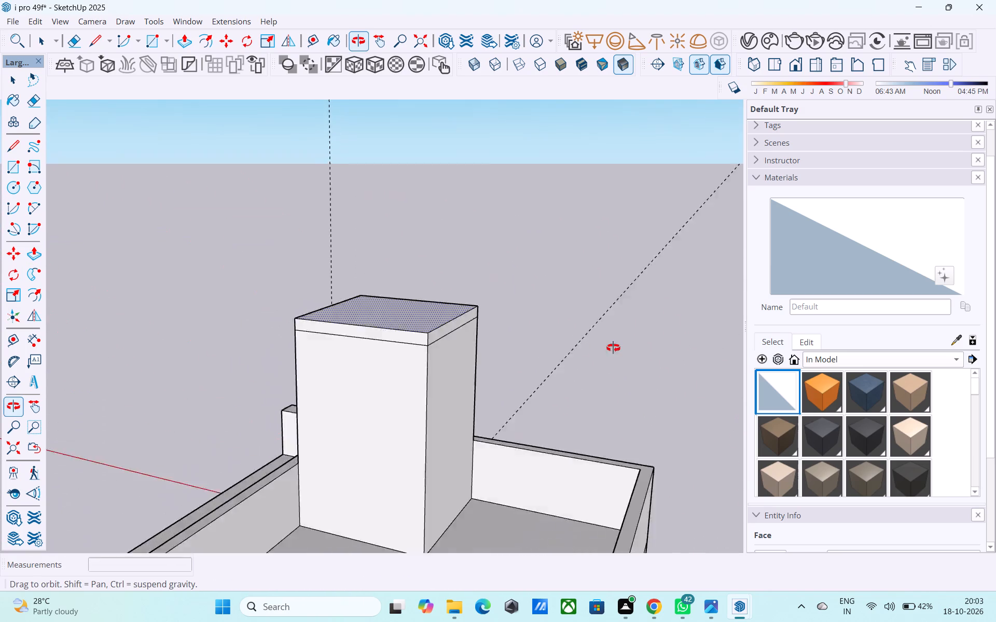
pyautogui.moveTo(613, 348); pyautogui.dragTo(669, 342, button='middle')
pyautogui.moveTo(318, 357); pyautogui.dragTo(794, 343, button='middle')
pyautogui.moveTo(370, 402); pyautogui.dragTo(393, 397, button='middle')
pyautogui.scroll(6, 350, 400)
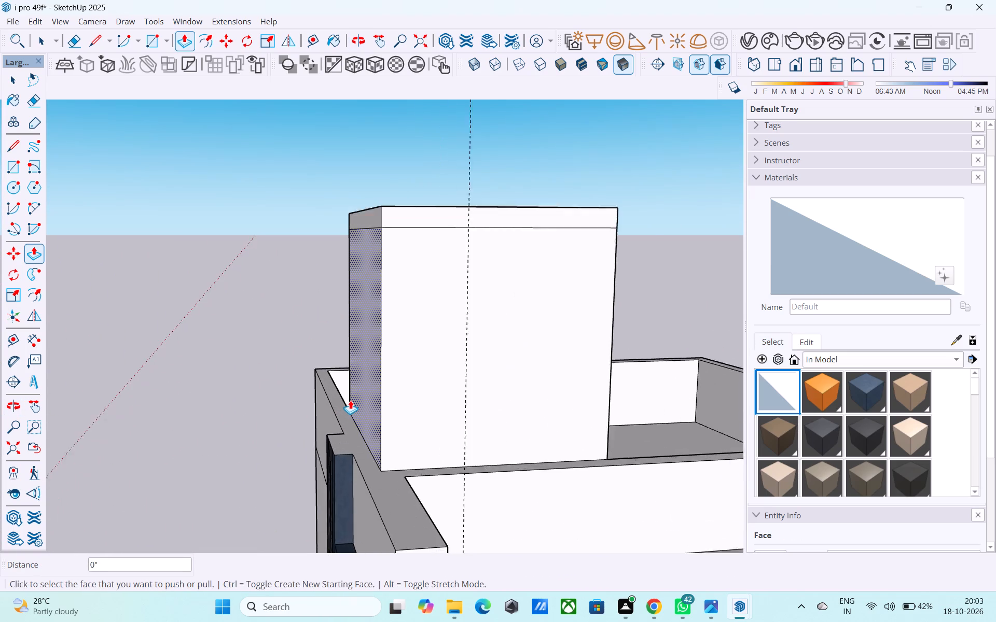
pyautogui.scroll(-5, 350, 400)
pyautogui.moveTo(350, 400); pyautogui.dragTo(450, 532, button='middle')
pyautogui.scroll(5, 341, 435)
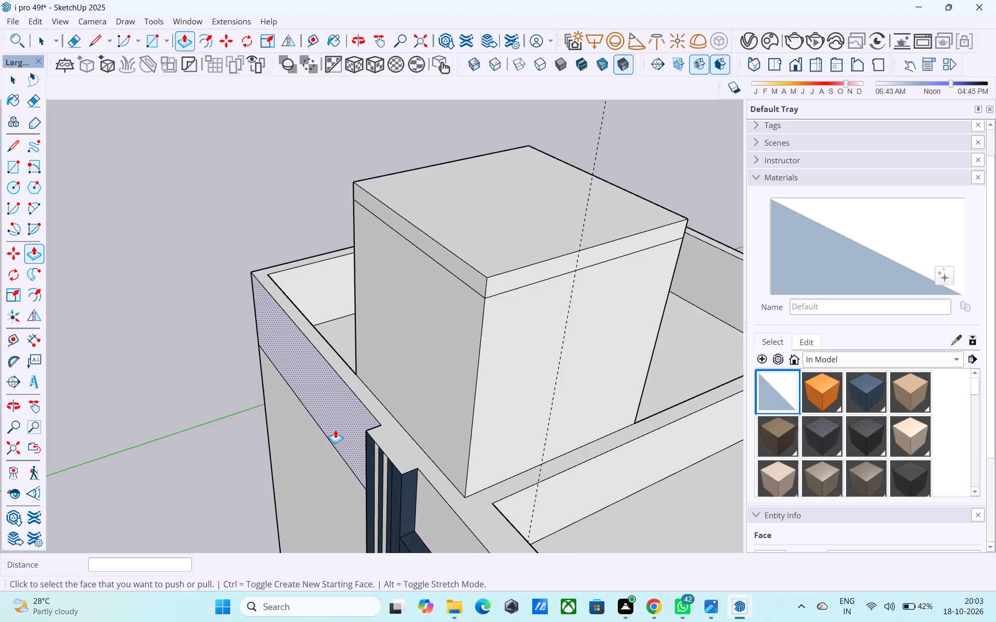
pyautogui.press('l')
pyautogui.click(387, 427)
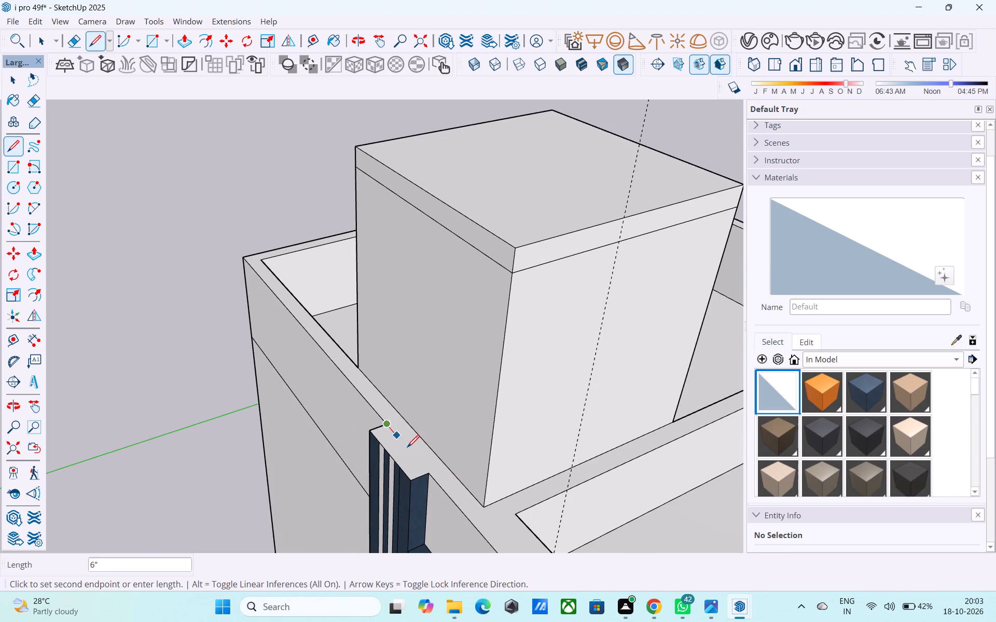
pyautogui.click(426, 475)
# Push/Pull the slatted fin's top face up 6' 6" alongside the rooftop block.
pyautogui.scroll(-6, 386, 426)
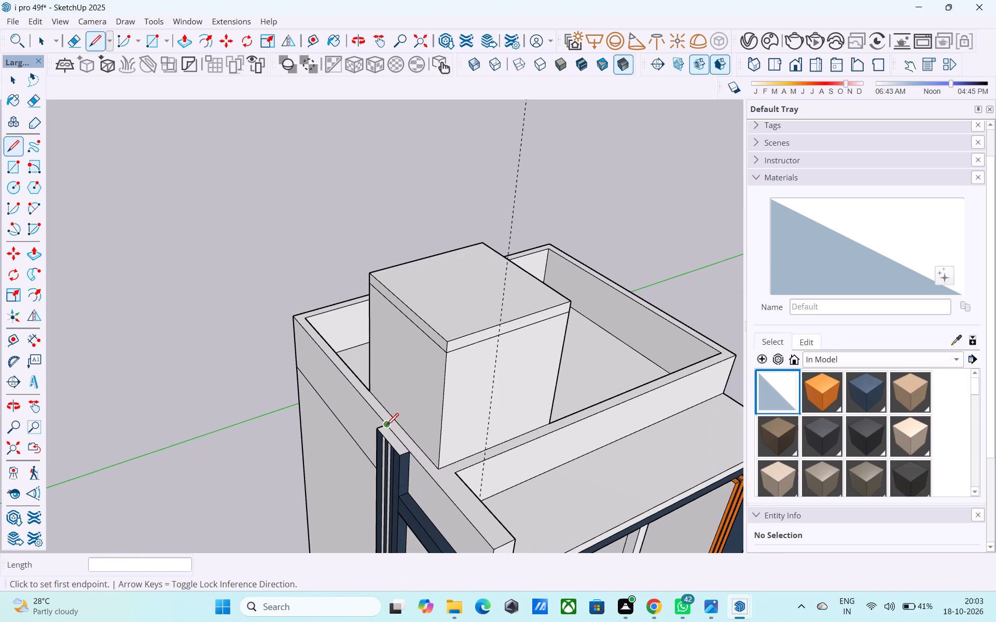
pyautogui.moveTo(364, 474); pyautogui.dragTo(347, 463, button='middle')
pyautogui.scroll(-2, 326, 394)
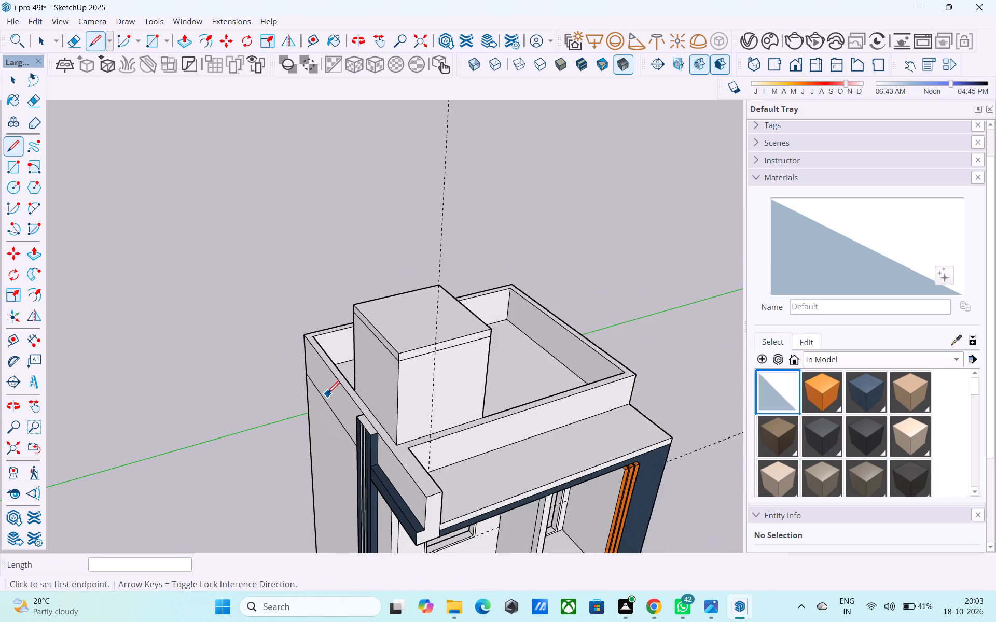
pyautogui.scroll(-2, 327, 394)
pyautogui.moveTo(327, 394); pyautogui.dragTo(337, 440, button='middle')
pyautogui.scroll(7, 360, 429)
pyautogui.press('space')
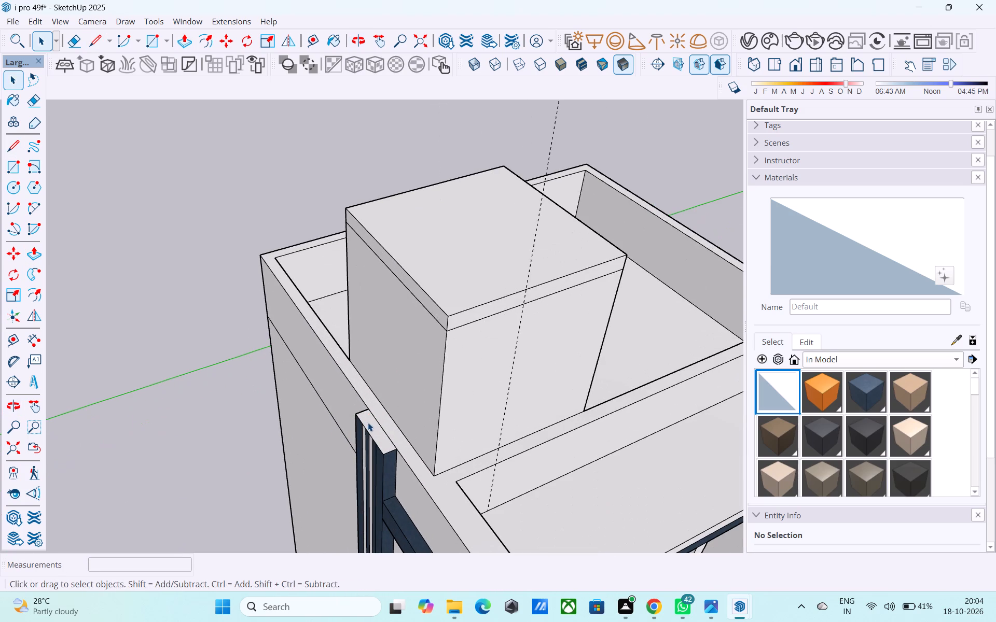
pyautogui.click(368, 422)
pyautogui.press('p')
pyautogui.click(368, 422)
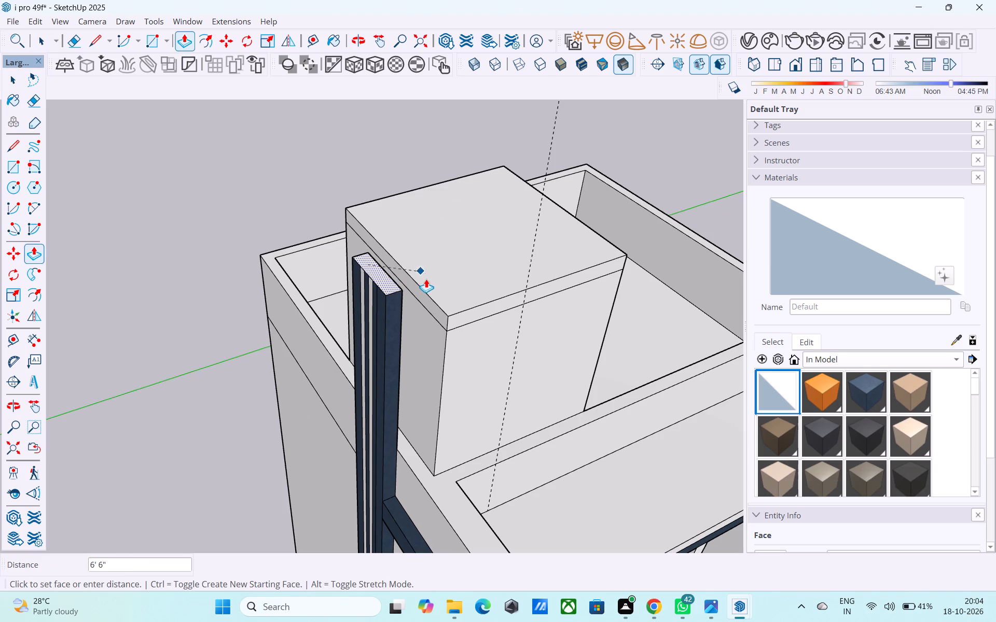
pyautogui.click(428, 298)
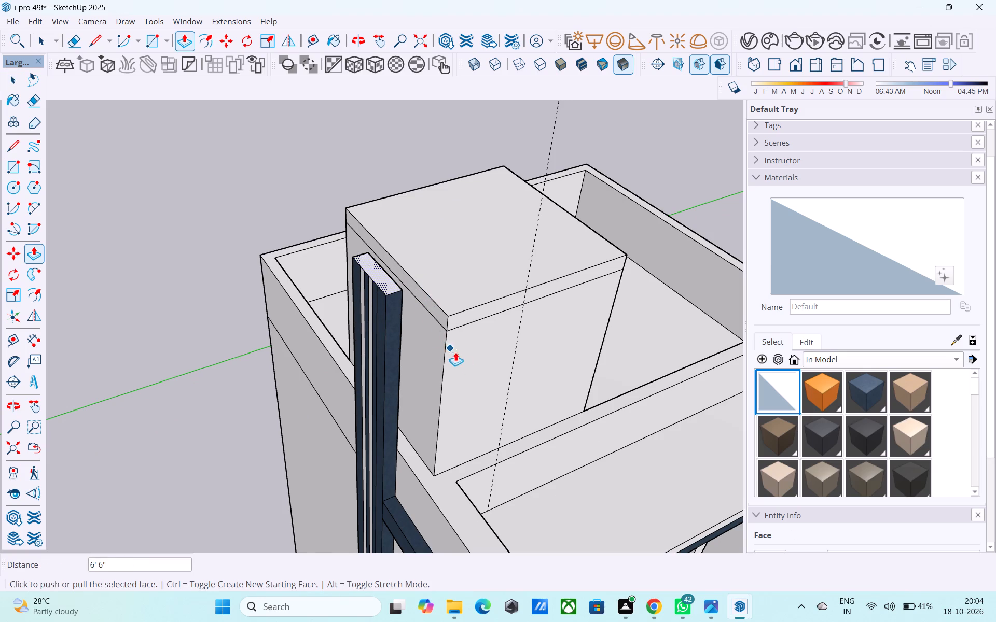
# Copy the fin's inner top edge down its block-facing side to the level of the cap slab's underside.
pyautogui.scroll(-4, 470, 362)
pyautogui.moveTo(479, 364); pyautogui.dragTo(704, 333, button='middle')
pyautogui.moveTo(239, 361); pyautogui.dragTo(572, 357, button='middle')
pyautogui.keyDown('shift'); pyautogui.moveTo(466, 356); pyautogui.dragTo(617, 414, button='middle'); pyautogui.keyUp('shift')
pyautogui.keyDown('shift'); pyautogui.moveTo(542, 385); pyautogui.dragTo(517, 446, button='middle'); pyautogui.keyUp('shift')
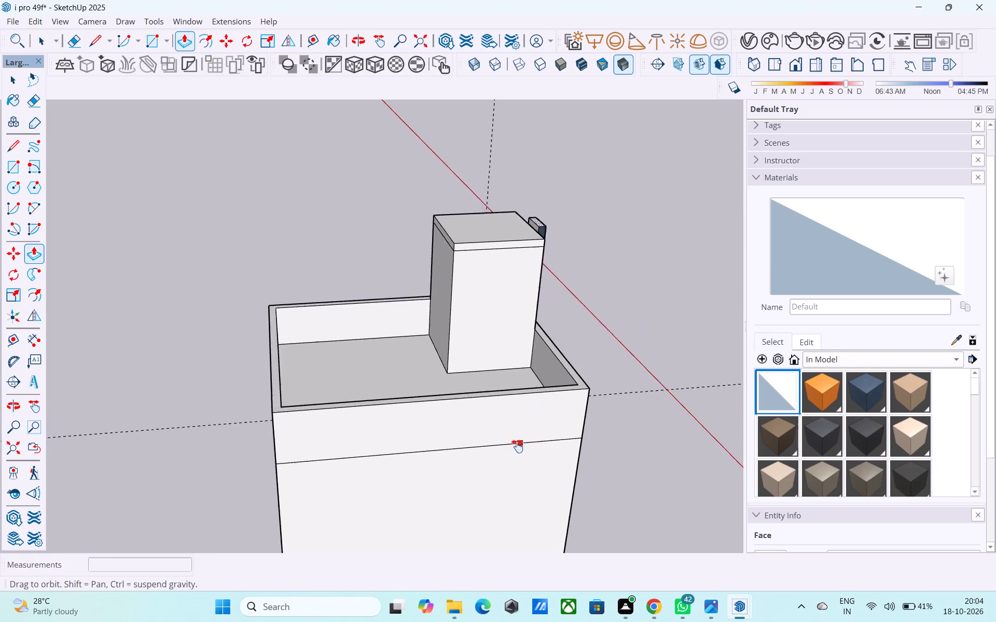
pyautogui.keyDown('shift'); pyautogui.moveTo(517, 446); pyautogui.dragTo(508, 448, button='middle'); pyautogui.keyUp('shift')
pyautogui.scroll(4, 496, 361)
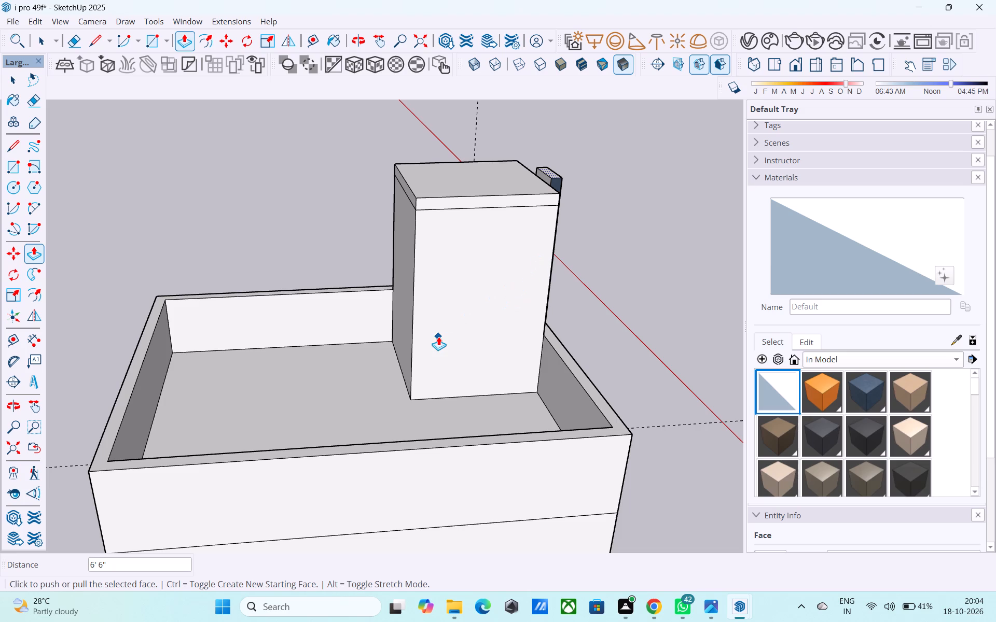
pyautogui.keyDown('shift'); pyautogui.moveTo(438, 336); pyautogui.dragTo(382, 463, button='middle'); pyautogui.keyUp('shift')
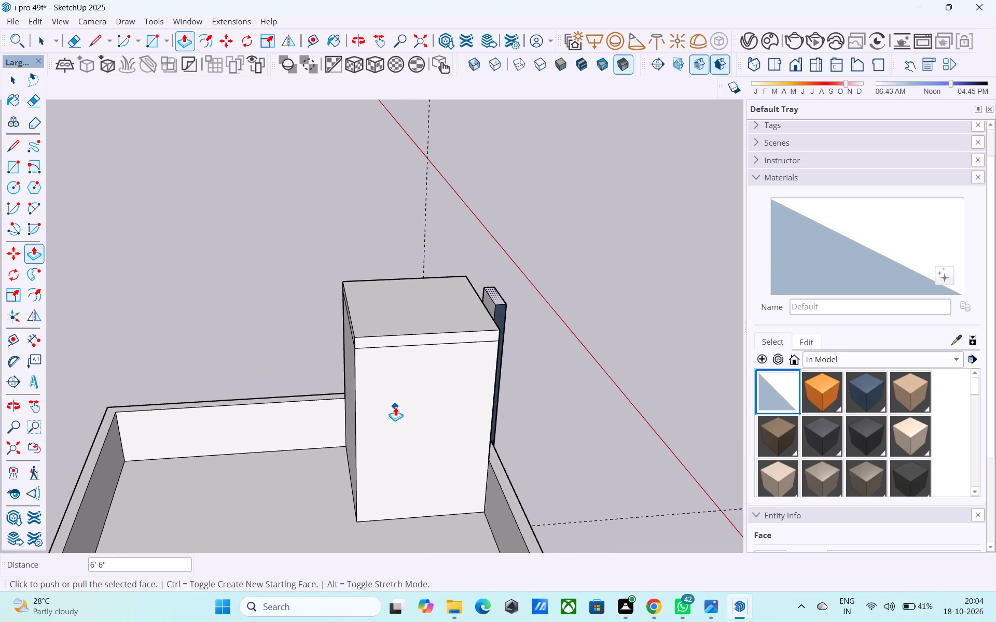
pyautogui.scroll(-1, 395, 409)
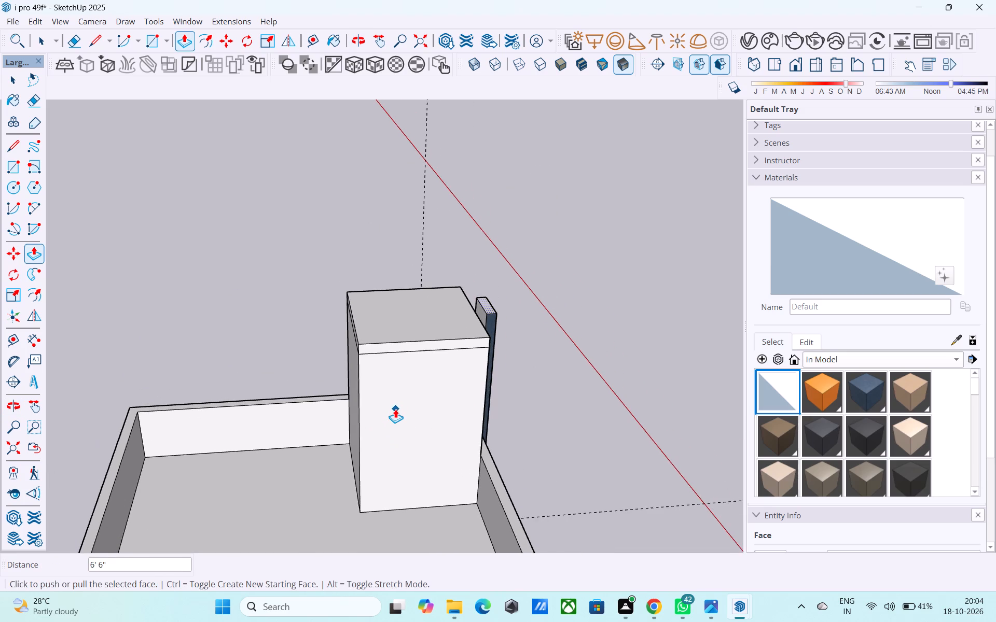
pyautogui.moveTo(395, 409); pyautogui.dragTo(370, 415, button='middle')
pyautogui.scroll(16, 430, 347)
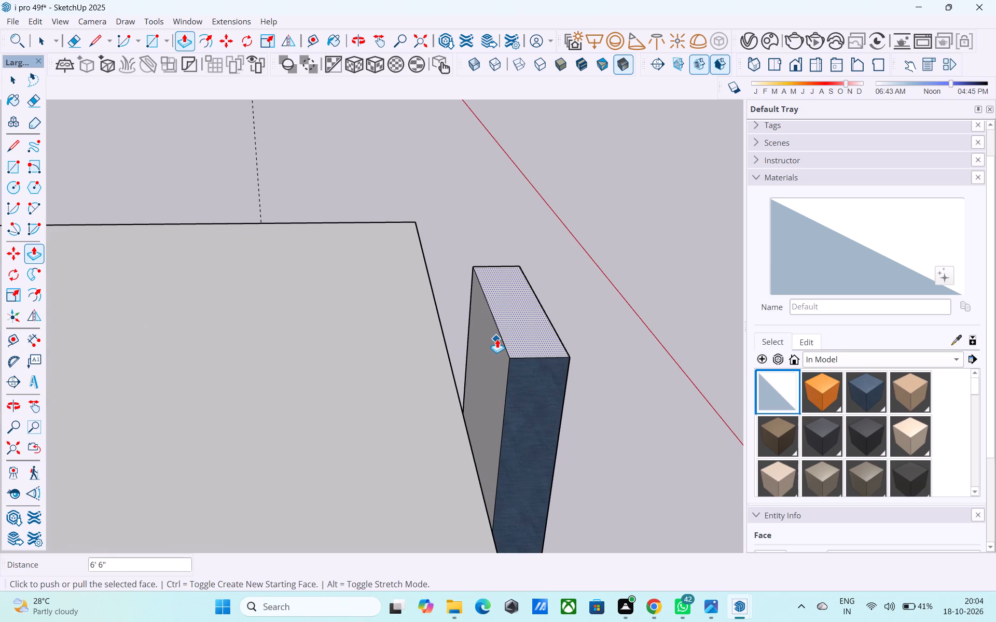
pyautogui.moveTo(497, 339); pyautogui.dragTo(502, 332, button='middle')
pyautogui.scroll(3, 502, 332)
pyautogui.press('space')
pyautogui.click(504, 331)
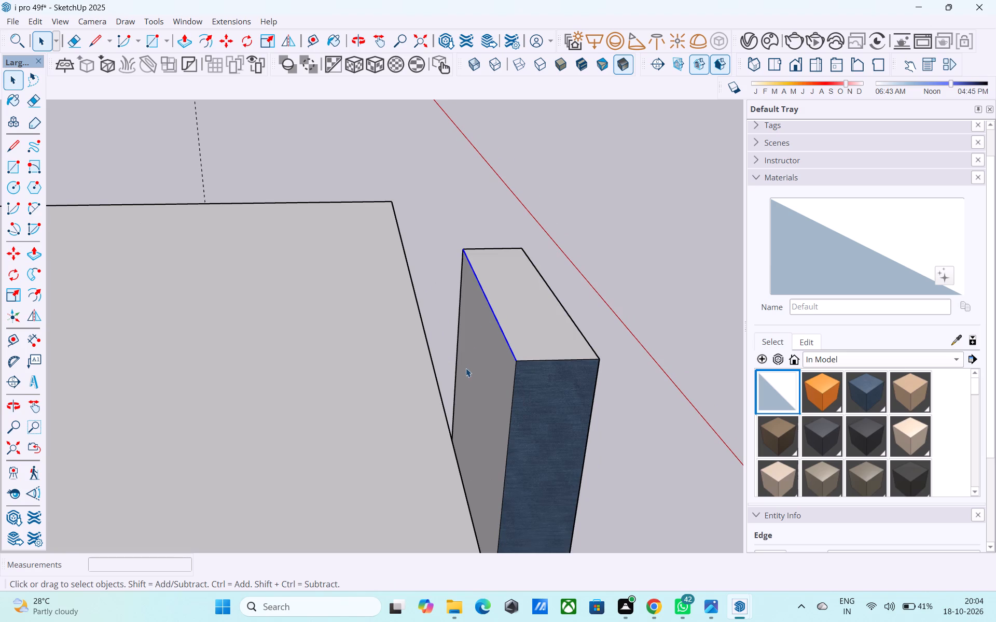
pyautogui.press('m')
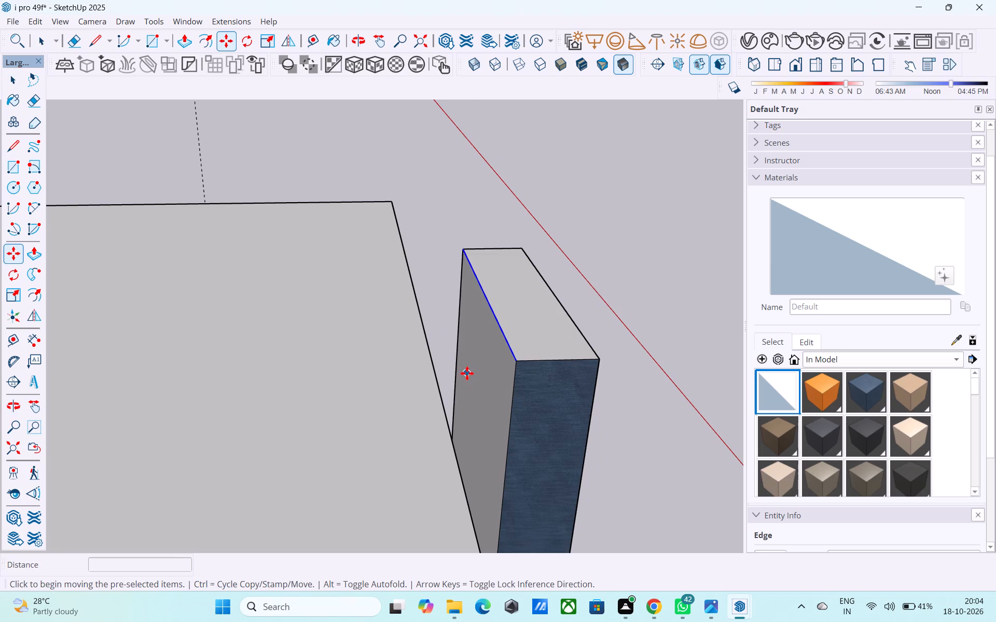
pyautogui.click(518, 359)
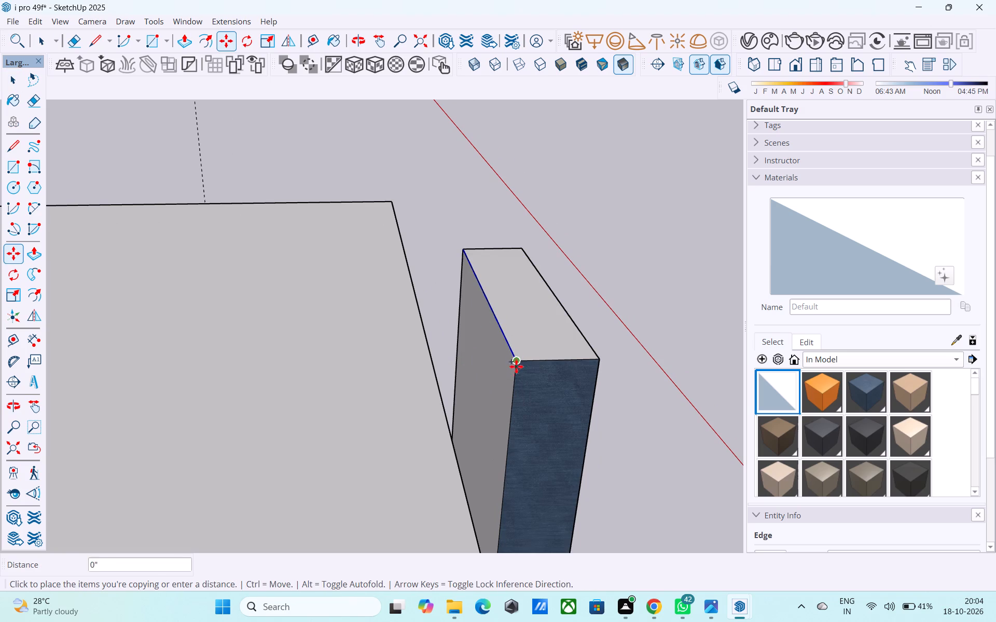
pyautogui.click(505, 434)
pyautogui.press('space')
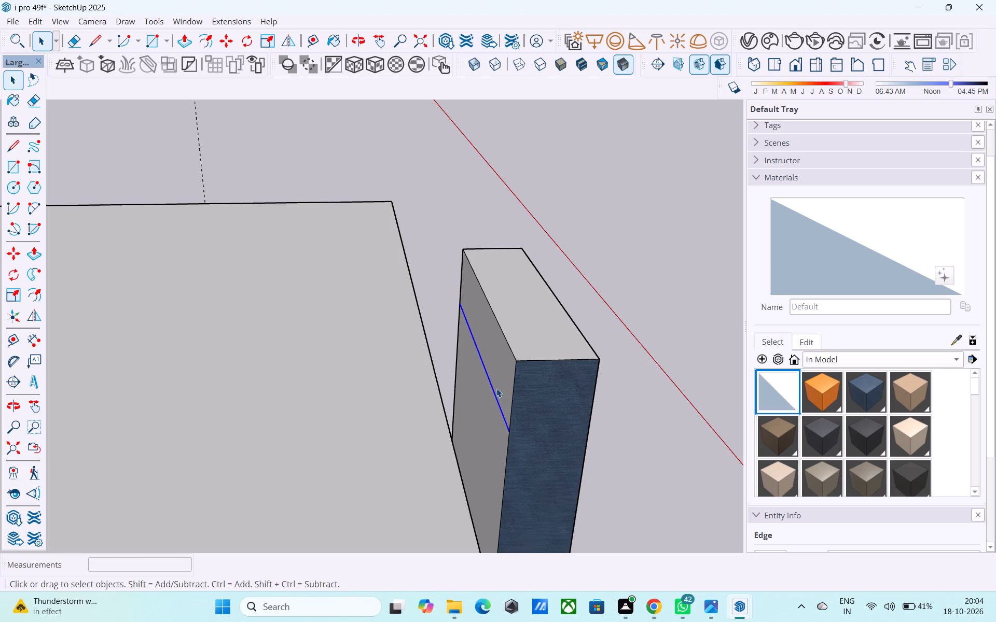
# Push/Pull the strip above the copied edge 6" toward the rooftop block so the fin meets the cap slab.
pyautogui.click(496, 388)
pyautogui.press('p')
pyautogui.click(497, 377)
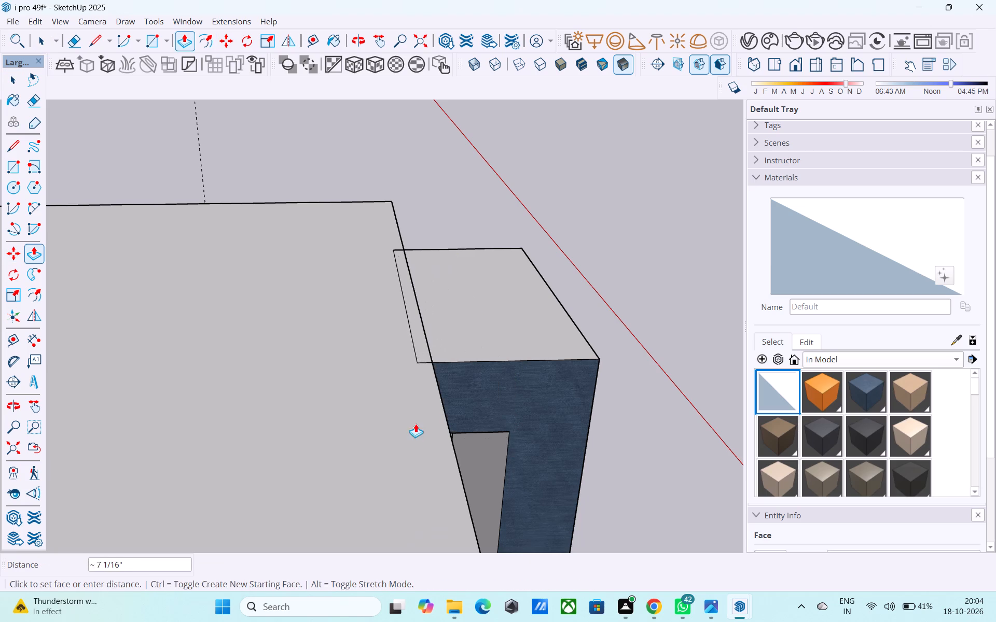
pyautogui.click(438, 392)
# Paint the top of the fin's extension and the cap slab side it meets with the Carpet_04_1K material.
pyautogui.moveTo(434, 392); pyautogui.dragTo(297, 385, button='middle')
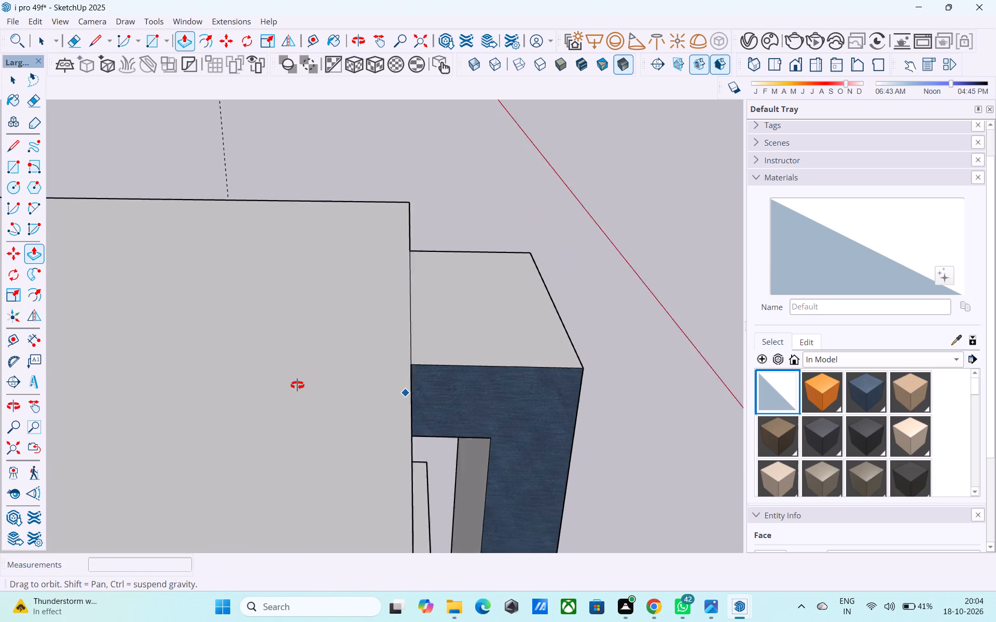
pyautogui.moveTo(297, 385); pyautogui.dragTo(158, 356, button='middle')
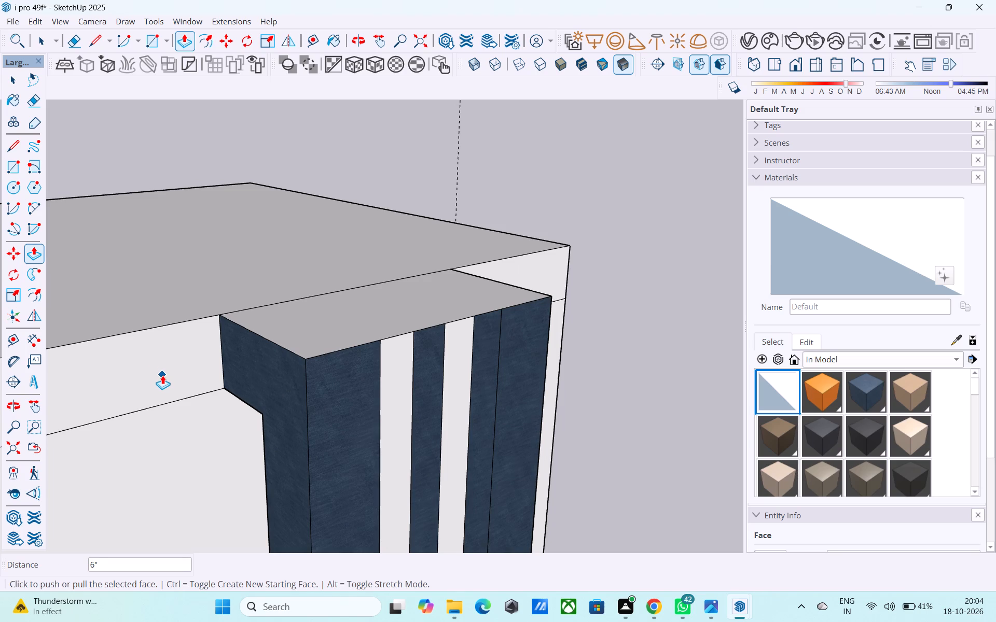
pyautogui.scroll(-4, 162, 375)
pyautogui.moveTo(162, 375); pyautogui.dragTo(364, 313, button='middle')
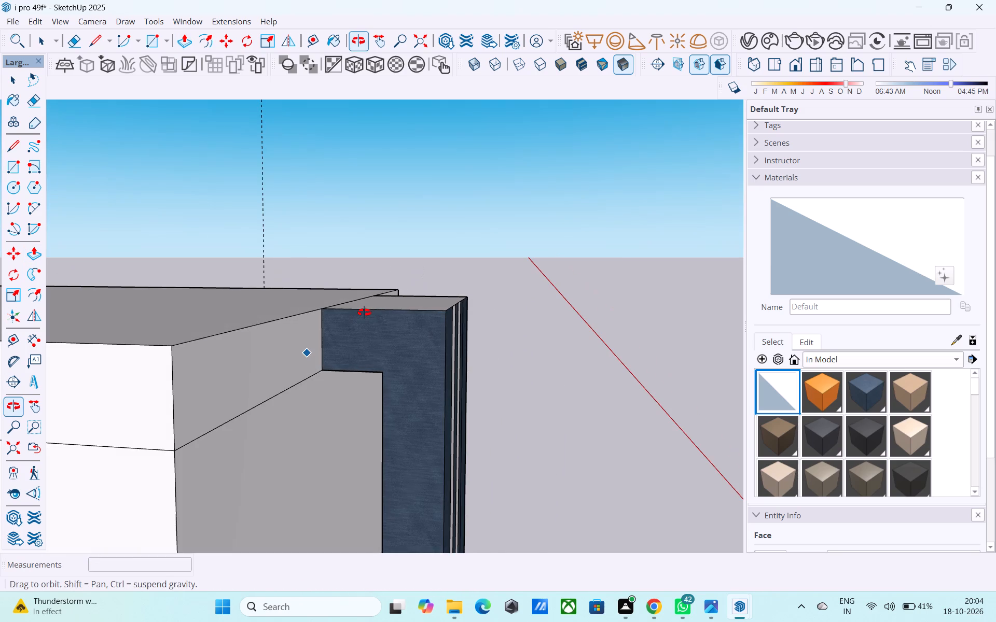
pyautogui.moveTo(364, 313); pyautogui.dragTo(365, 312, button='middle')
pyautogui.click(859, 389)
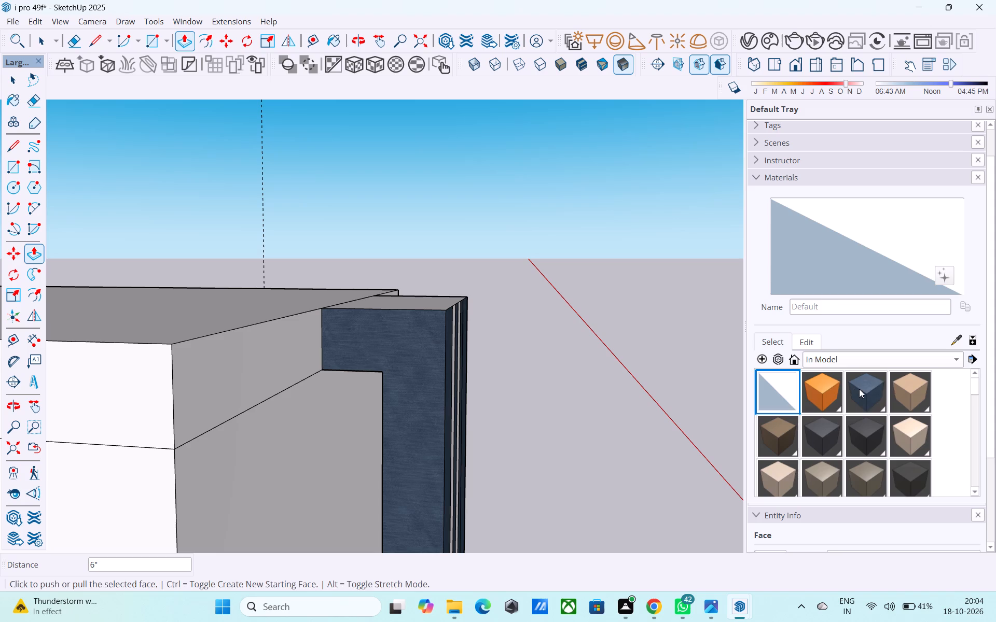
pyautogui.moveTo(486, 359); pyautogui.dragTo(410, 430, button='middle')
pyautogui.click(383, 349)
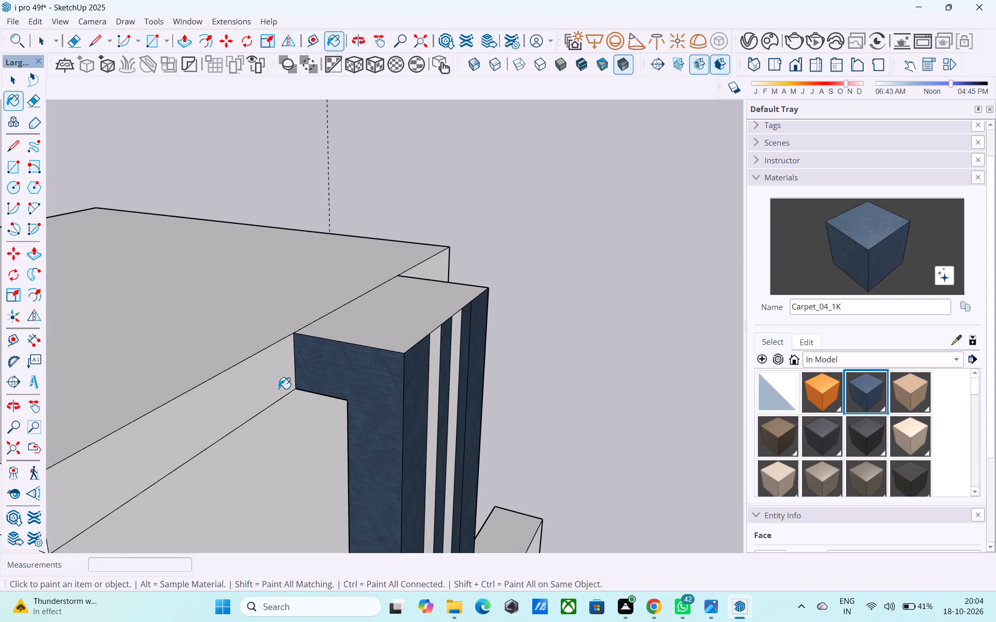
pyautogui.click(279, 389)
pyautogui.click(382, 321)
# Paint the remaining side faces of the rooftop block's cap slab with Carpet_04_1K.
pyautogui.scroll(-8, 471, 345)
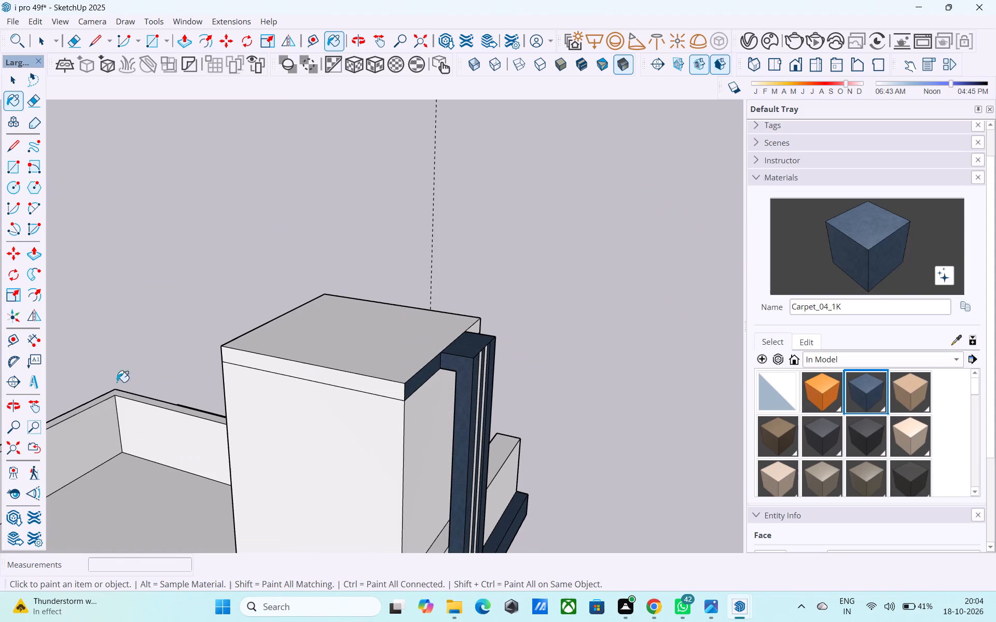
pyautogui.click(380, 385)
pyautogui.moveTo(380, 382); pyautogui.dragTo(241, 380, button='middle')
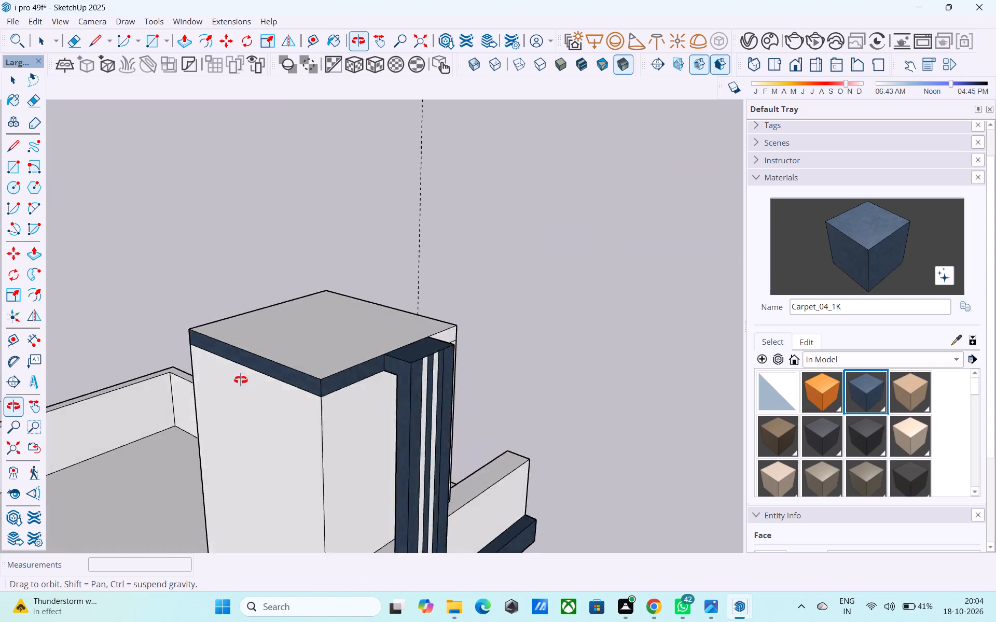
pyautogui.moveTo(241, 380); pyautogui.dragTo(114, 380, button='middle')
pyautogui.scroll(6, 329, 360)
pyautogui.click(349, 331)
pyautogui.scroll(-5, 557, 343)
pyautogui.moveTo(575, 350); pyautogui.dragTo(256, 349, button='middle')
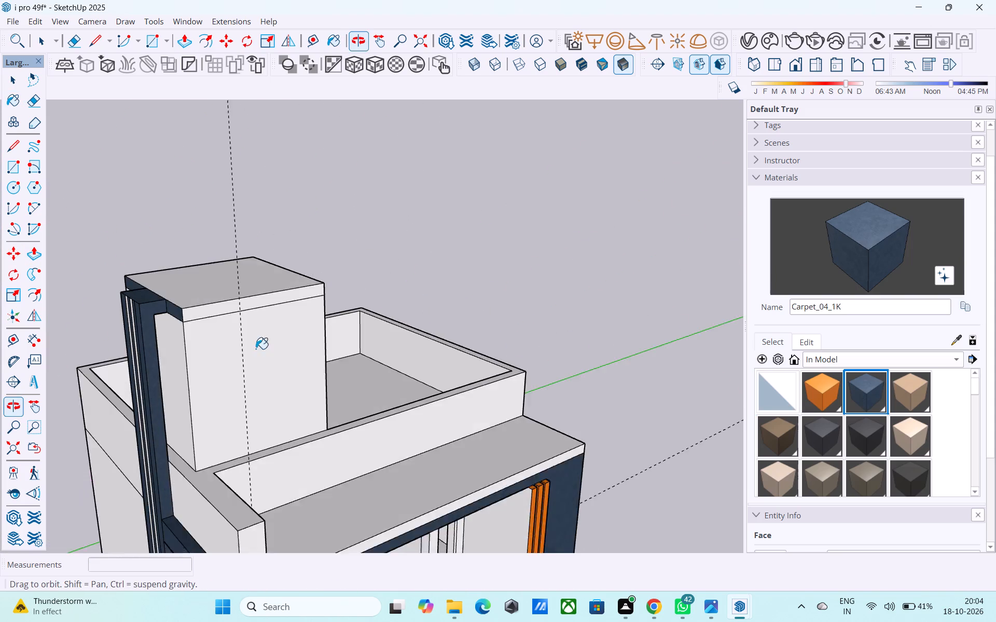
pyautogui.scroll(4, 251, 340)
pyautogui.click(218, 302)
pyautogui.scroll(-5, 629, 322)
pyautogui.moveTo(557, 344); pyautogui.dragTo(237, 340, button='middle')
pyautogui.scroll(6, 309, 291)
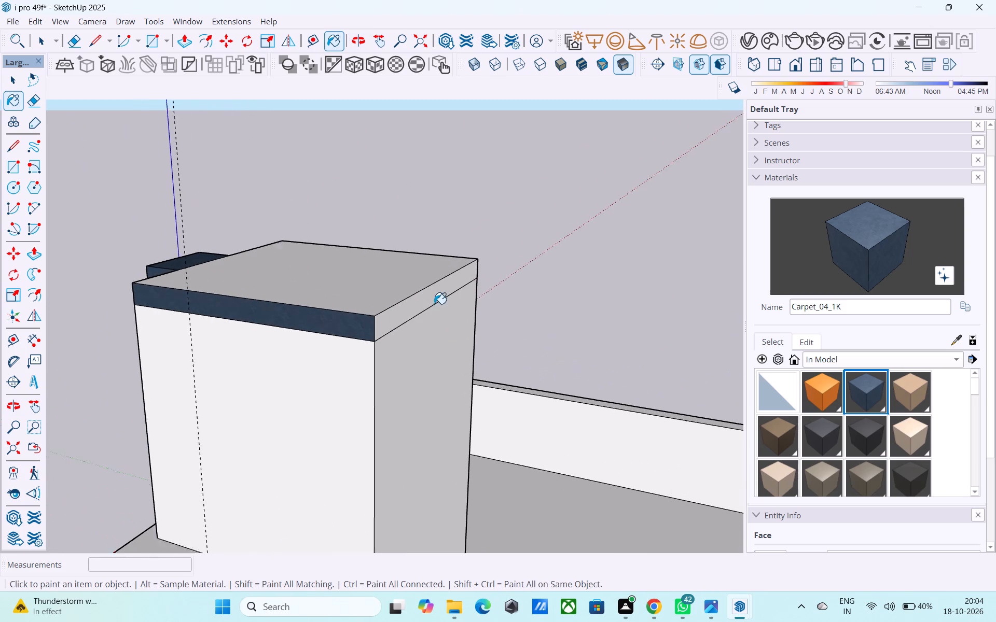
pyautogui.scroll(2, 434, 304)
pyautogui.click(423, 300)
# Paint the top face of the cap slab with Carpet_04_1K.
pyautogui.scroll(-4, 425, 302)
pyautogui.moveTo(425, 302); pyautogui.dragTo(169, 373, button='middle')
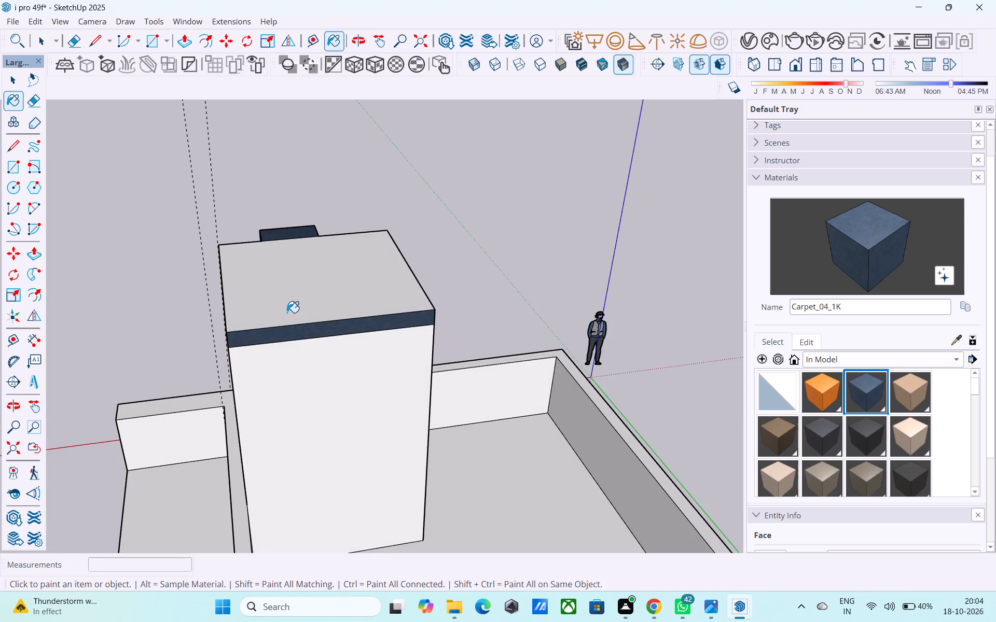
pyautogui.click(287, 313)
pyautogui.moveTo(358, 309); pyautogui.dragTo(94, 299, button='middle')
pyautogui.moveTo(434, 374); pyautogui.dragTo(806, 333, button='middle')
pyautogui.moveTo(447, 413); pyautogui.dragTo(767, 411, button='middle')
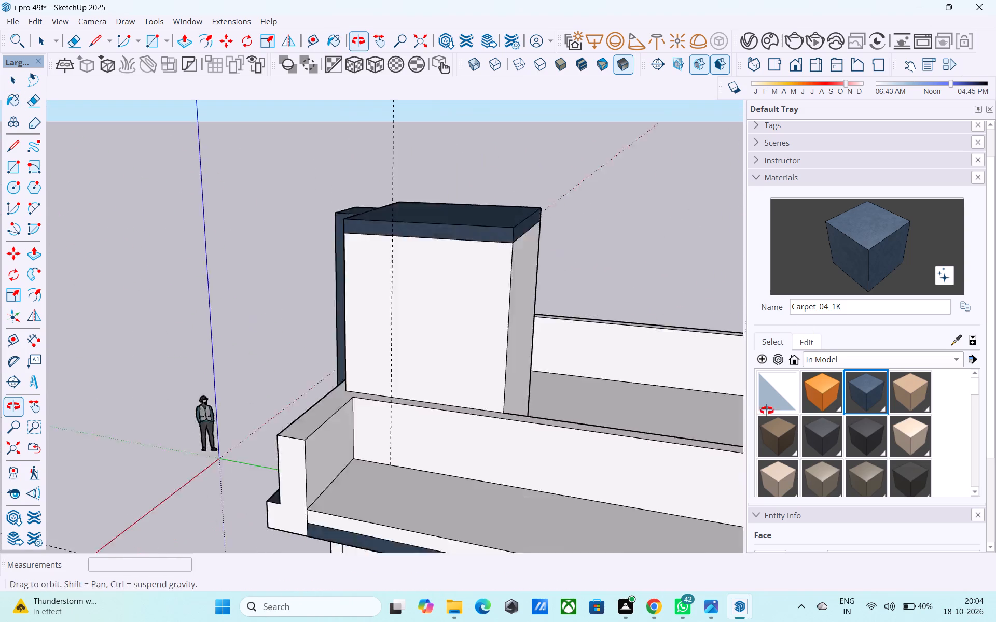
# Examine the whole house from the front with its painted rooftop cap slab and extended fin.
pyautogui.moveTo(767, 411); pyautogui.dragTo(776, 413, button='middle')
pyautogui.moveTo(335, 425); pyautogui.dragTo(533, 389, button='middle')
pyautogui.scroll(-9, 480, 364)
pyautogui.moveTo(469, 379); pyautogui.dragTo(334, 316, button='middle')
pyautogui.scroll(-6, 333, 314)
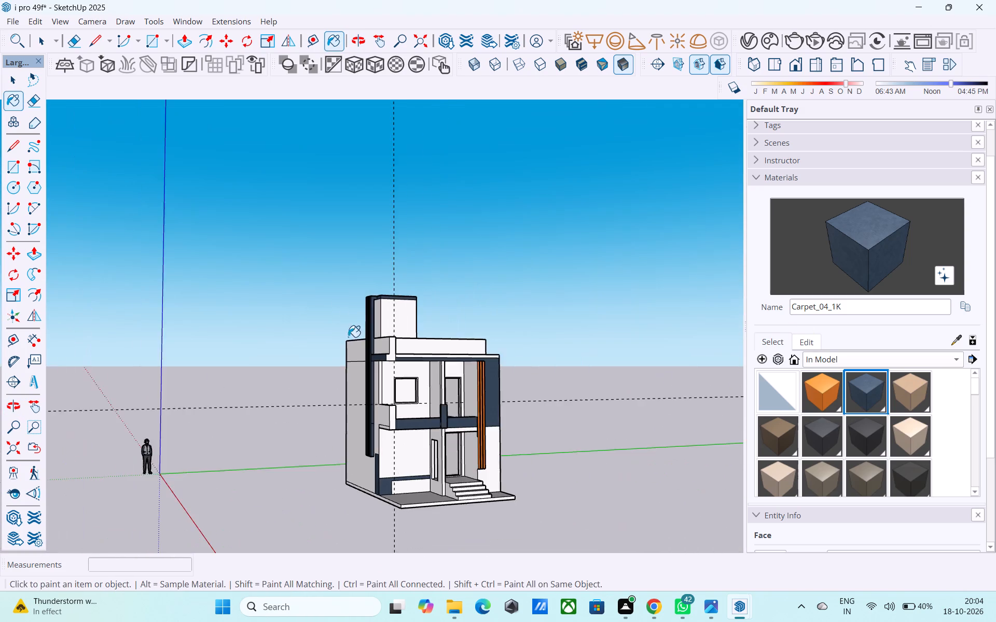
pyautogui.moveTo(348, 337); pyautogui.dragTo(339, 421, button='middle')
pyautogui.scroll(4, 374, 349)
pyautogui.scroll(-4, 262, 348)
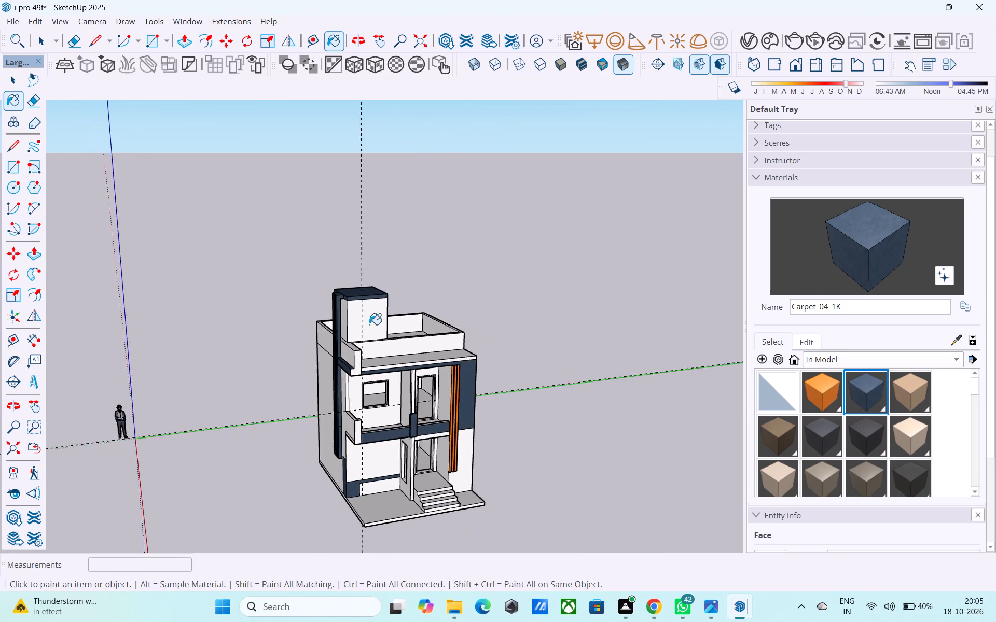
# Copy the cap slab's bottom edge 1' down the front wall of the rooftop block.
pyautogui.scroll(11, 369, 324)
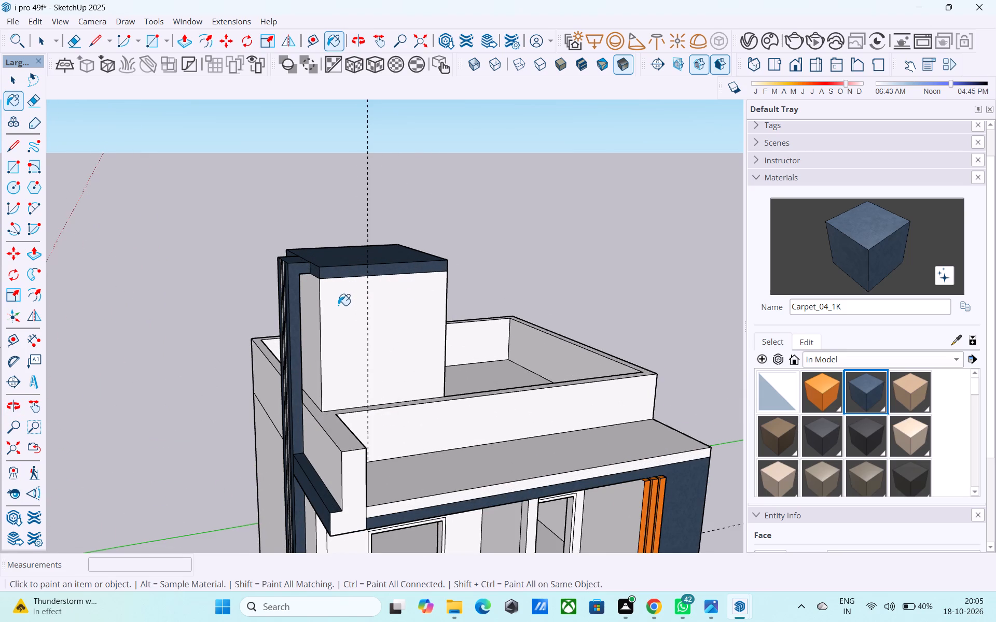
pyautogui.moveTo(337, 305); pyautogui.dragTo(330, 298, button='middle')
pyautogui.scroll(4, 328, 294)
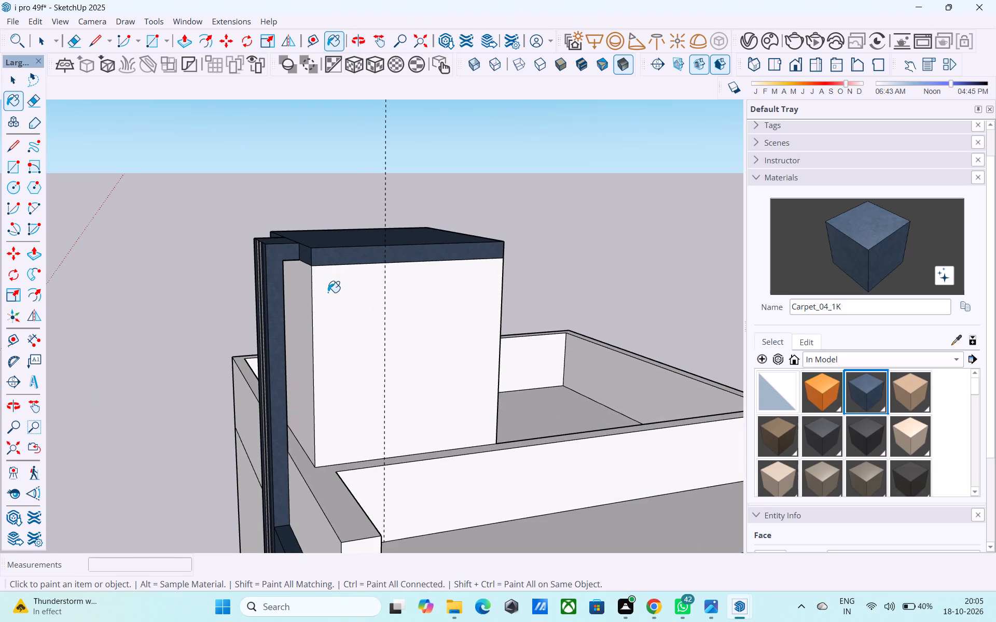
pyautogui.moveTo(312, 275); pyautogui.dragTo(328, 281, button='middle')
pyautogui.scroll(4, 328, 281)
pyautogui.press('space')
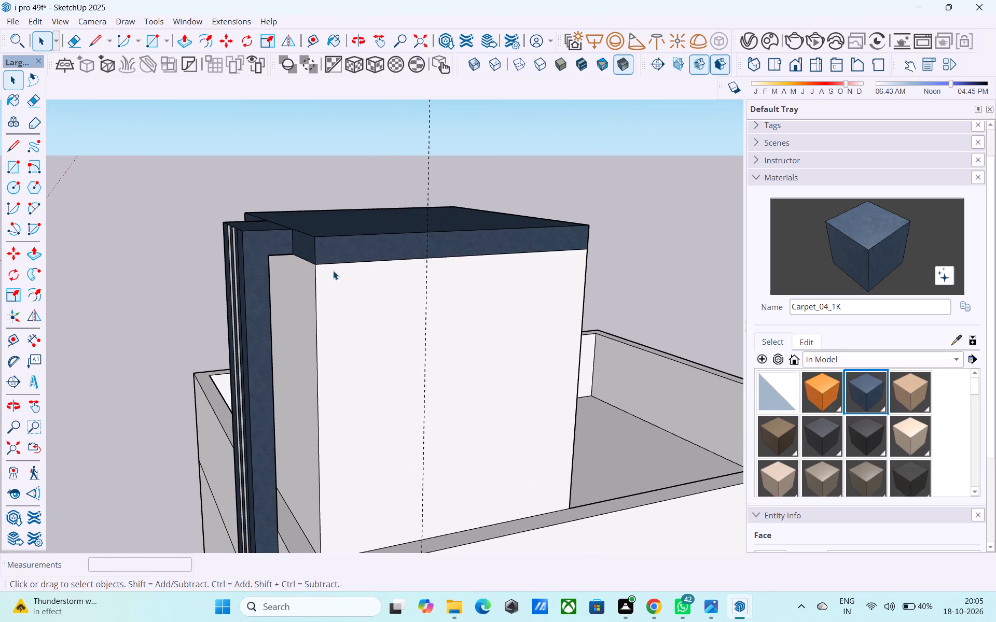
pyautogui.click(333, 265)
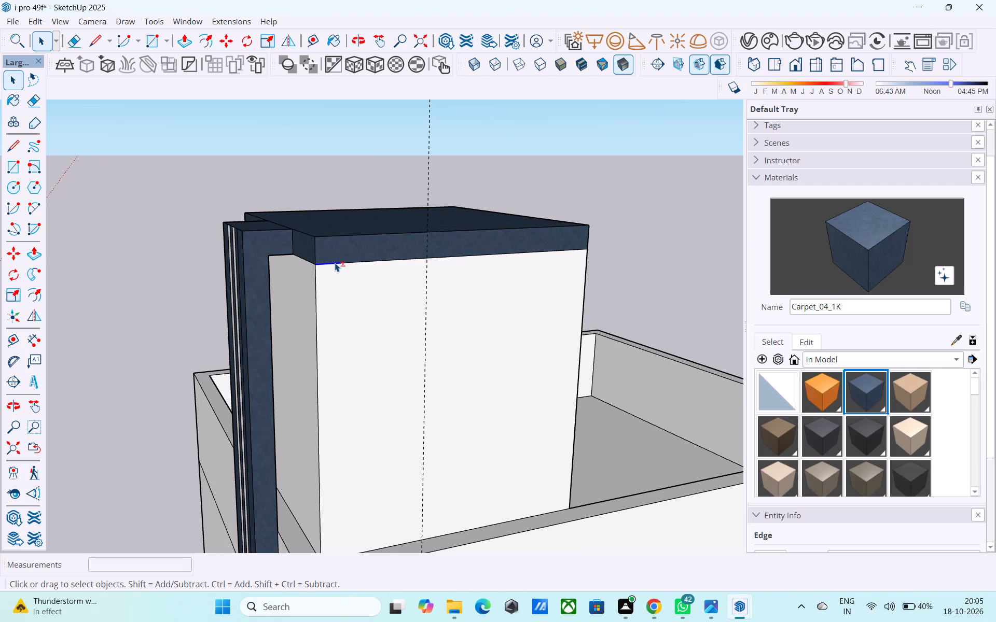
pyautogui.click(342, 262)
pyautogui.click(347, 263)
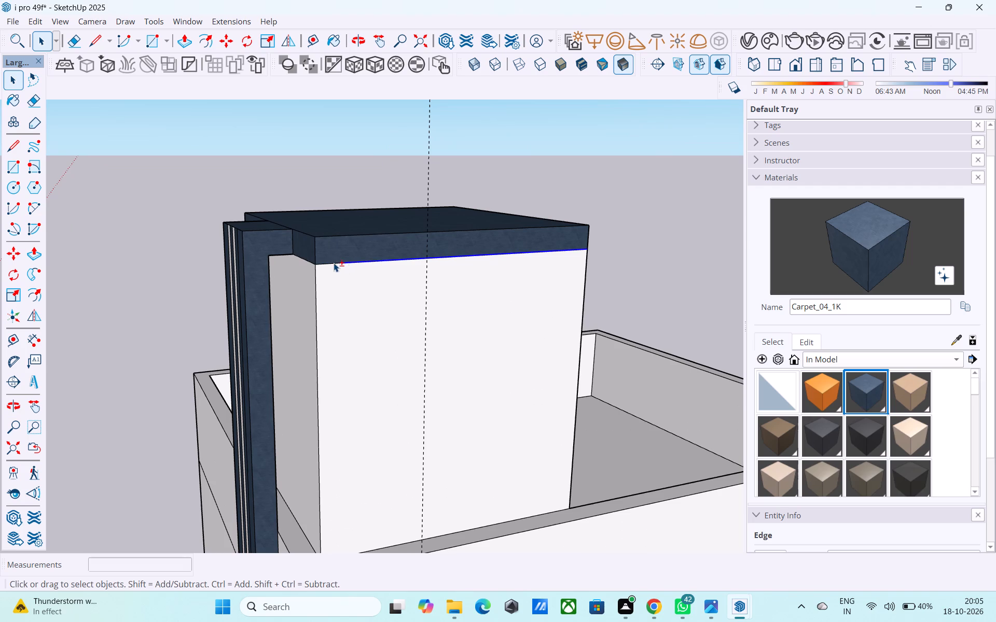
pyautogui.keyDown('shift'); pyautogui.scroll(6, 333, 263); pyautogui.keyUp('shift')
pyautogui.keyDown('shift'); pyautogui.click(330, 265); pyautogui.keyUp('shift')
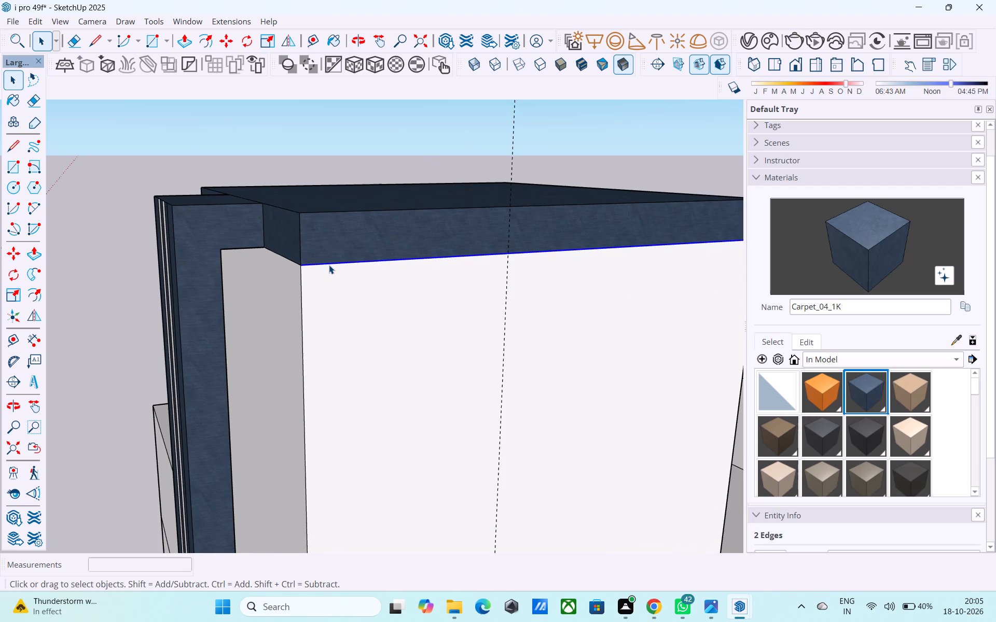
pyautogui.press('m')
pyautogui.click(302, 264)
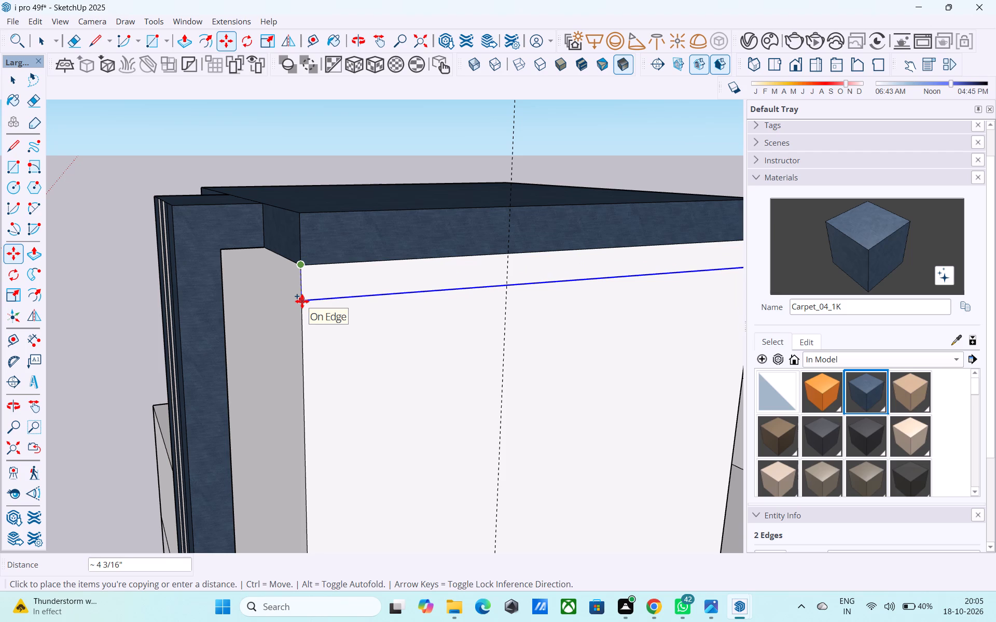
pyautogui.write("1'")
pyautogui.press('Return')
# Copy the new line on the front wall 6" up toward the cap slab.
pyautogui.scroll(-5, 302, 301)
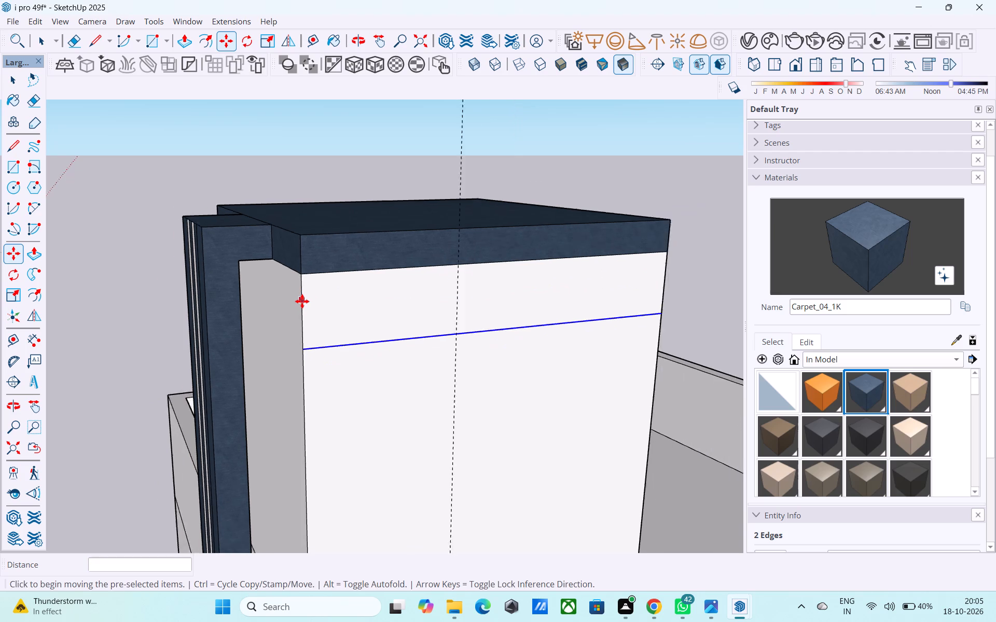
pyautogui.scroll(-7, 302, 301)
pyautogui.scroll(9, 329, 374)
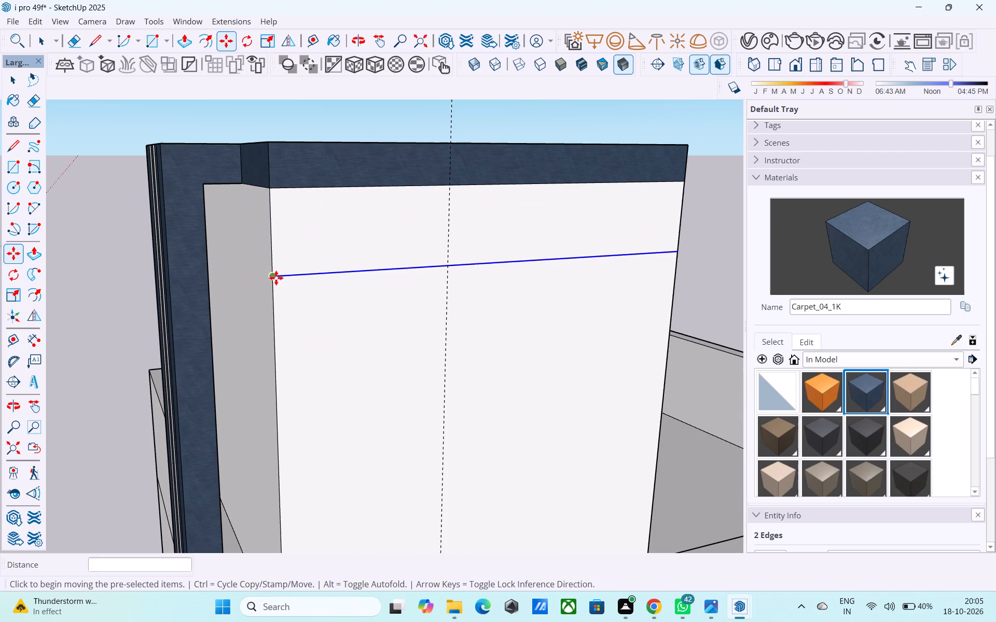
pyautogui.click(276, 277)
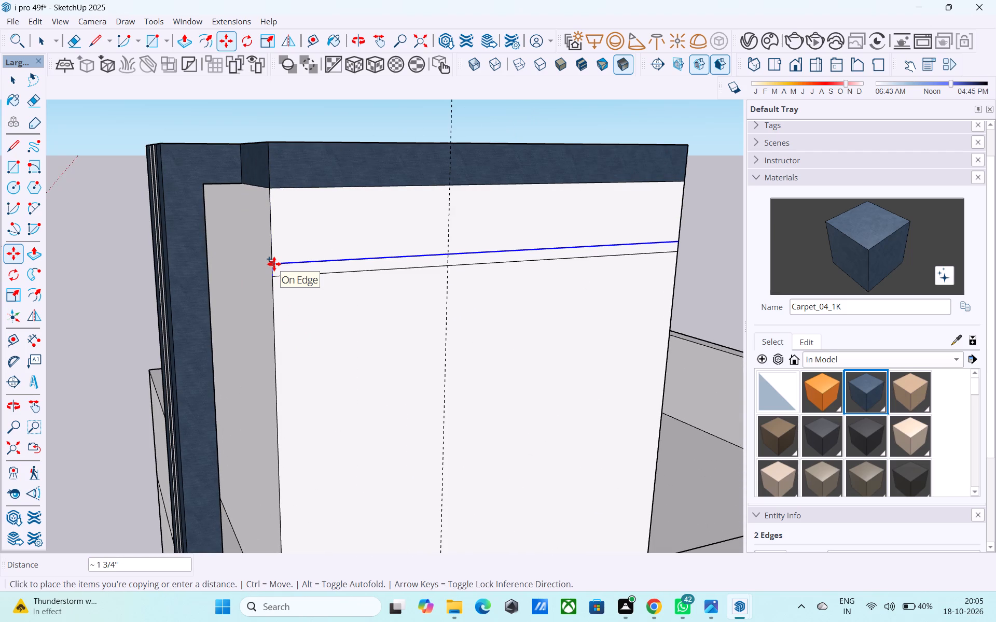
pyautogui.press('6')
pyautogui.hotkey('shift', '"')
pyautogui.press('Return')
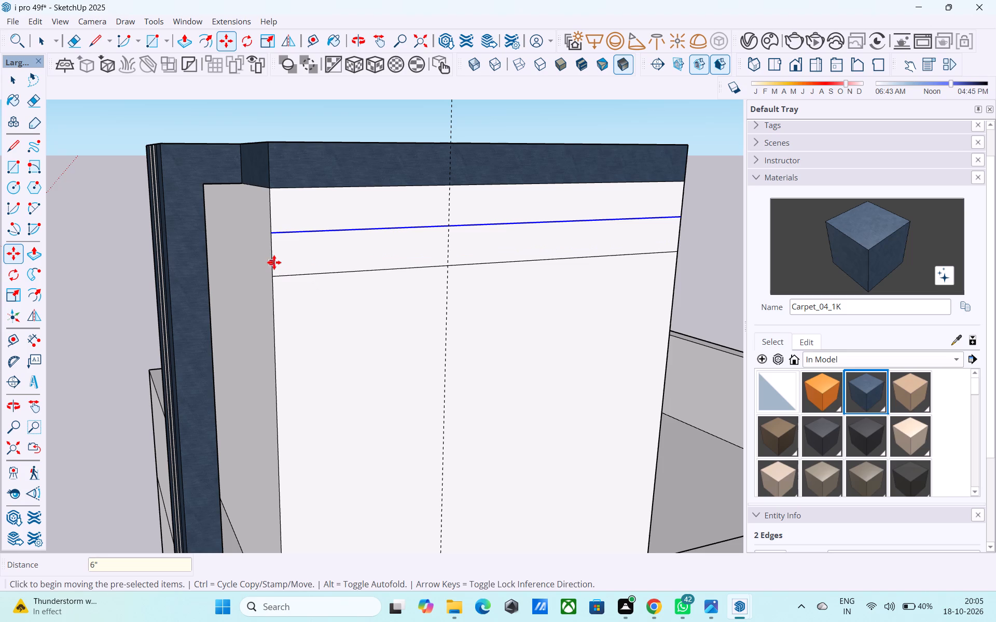
# Draw two 6' lines across the wall behind the slatted fin, continuing the front wall's upper and lower lines.
pyautogui.scroll(-2, 274, 262)
pyautogui.moveTo(274, 263); pyautogui.dragTo(378, 286, button='middle')
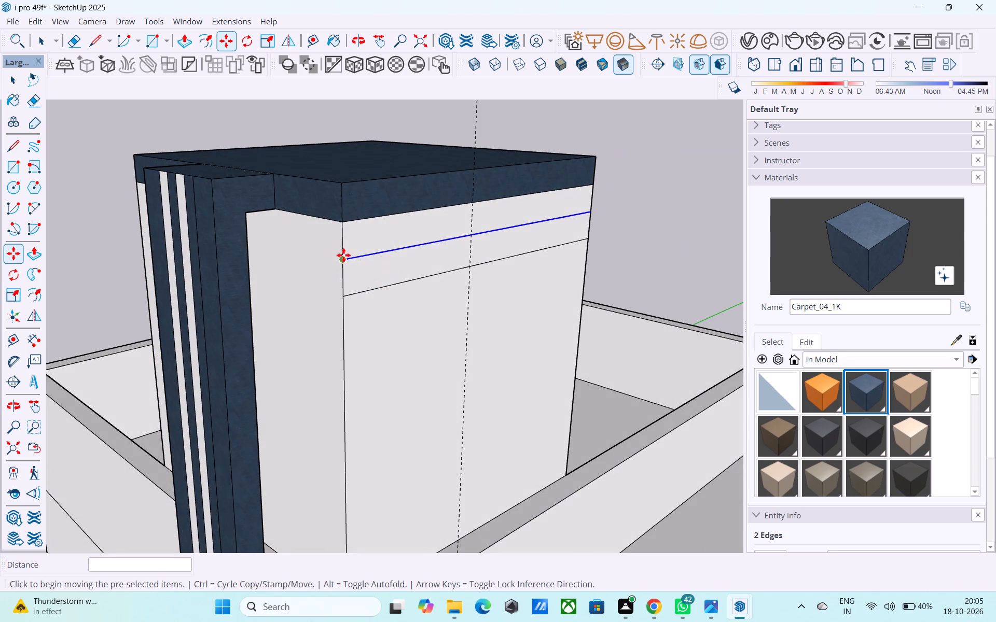
pyautogui.press('l')
pyautogui.click(349, 259)
pyautogui.moveTo(352, 257); pyautogui.dragTo(723, 271, button='middle')
pyautogui.scroll(-4, 633, 279)
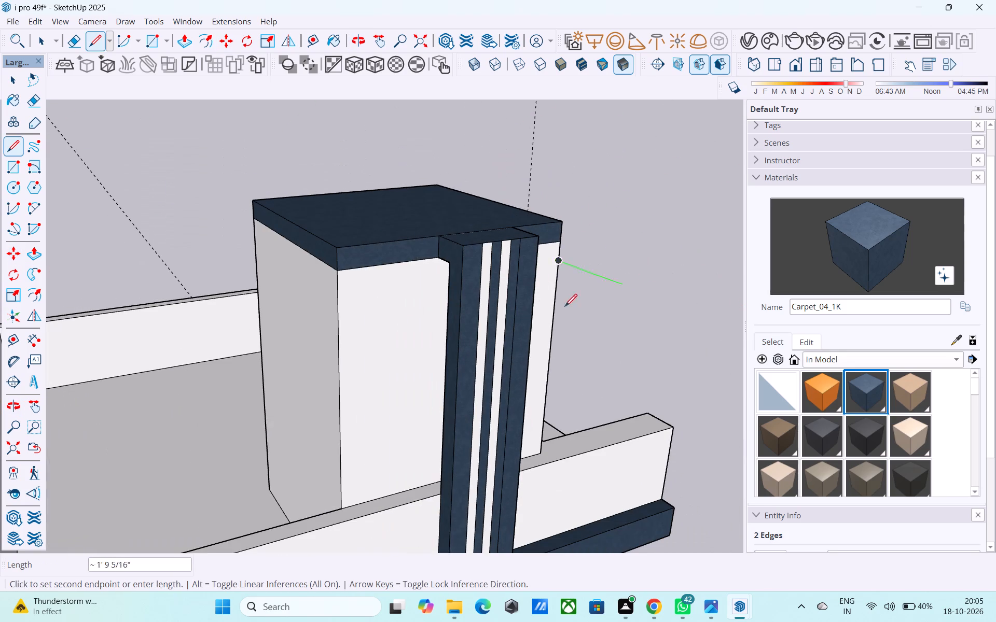
pyautogui.click(337, 295)
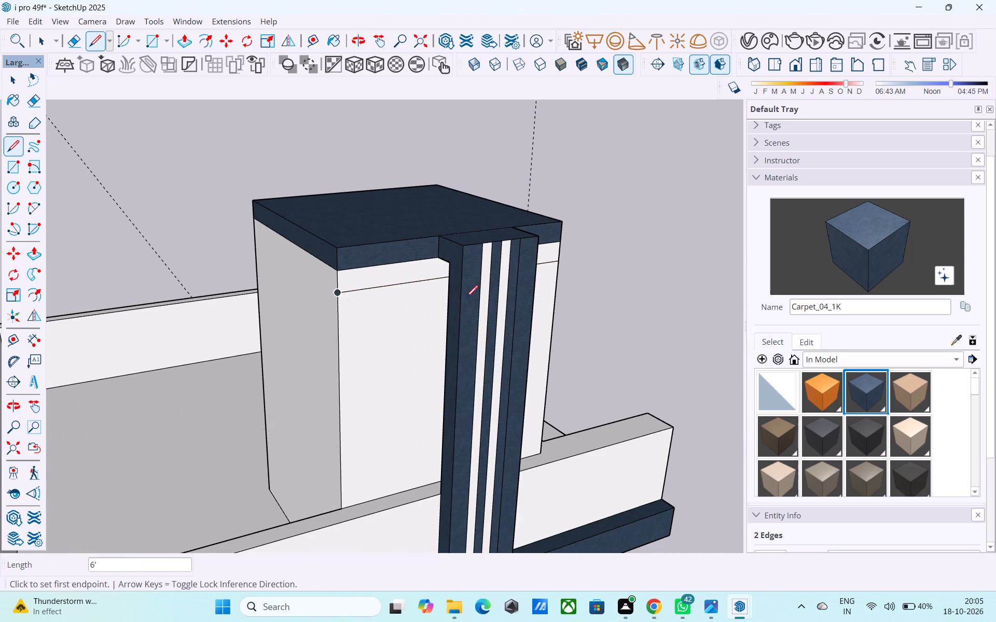
pyautogui.moveTo(417, 282); pyautogui.dragTo(176, 262, button='middle')
pyautogui.scroll(2, 341, 306)
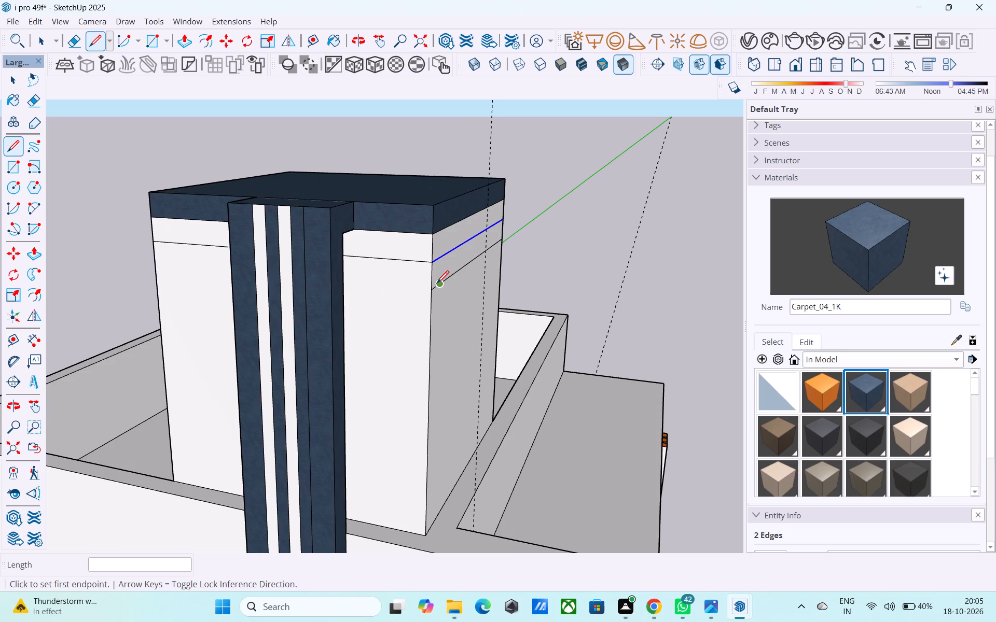
pyautogui.click(435, 288)
pyautogui.moveTo(169, 272); pyautogui.dragTo(445, 265, button='middle')
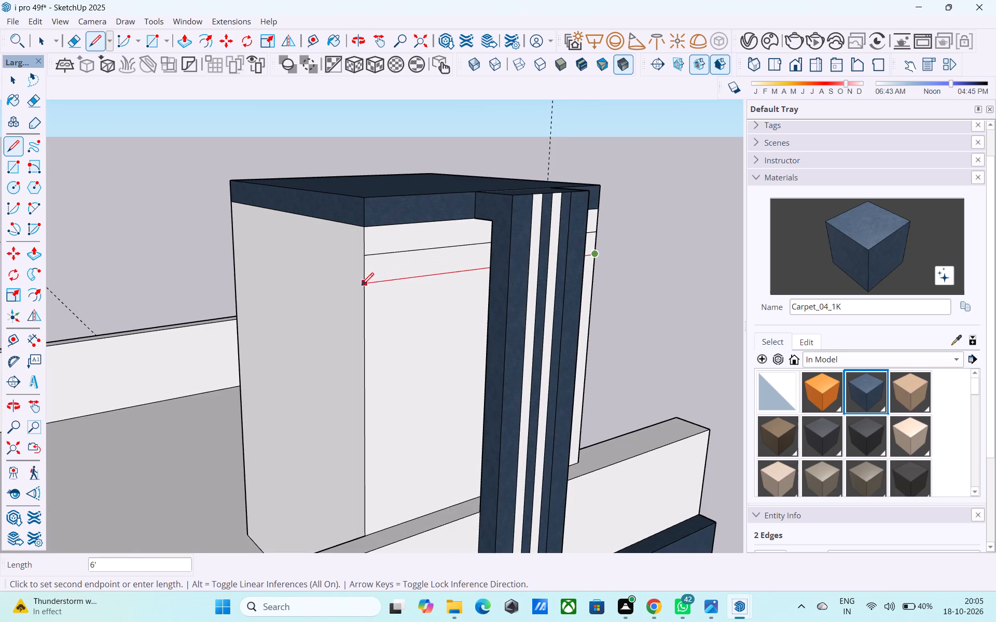
pyautogui.click(361, 285)
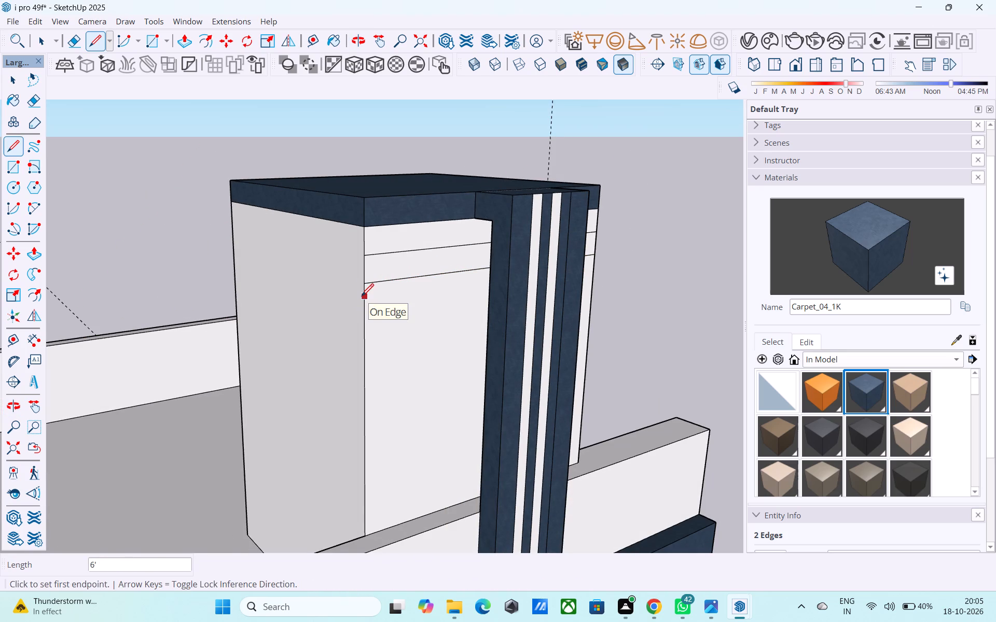
# Continue the upper line 6' across the rooftop block's rear wall, opposite the front wall.
pyautogui.scroll(-3, 362, 297)
pyautogui.moveTo(362, 297); pyautogui.dragTo(435, 317, button='middle')
pyautogui.click(424, 282)
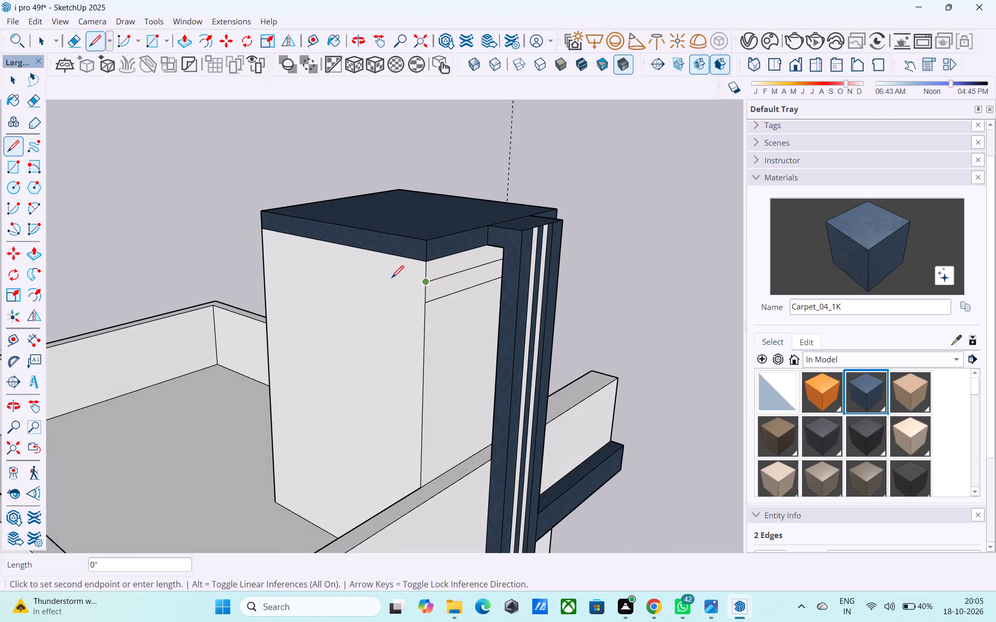
pyautogui.moveTo(275, 273); pyautogui.dragTo(560, 300, button='middle')
pyautogui.scroll(3, 552, 290)
pyautogui.click(502, 255)
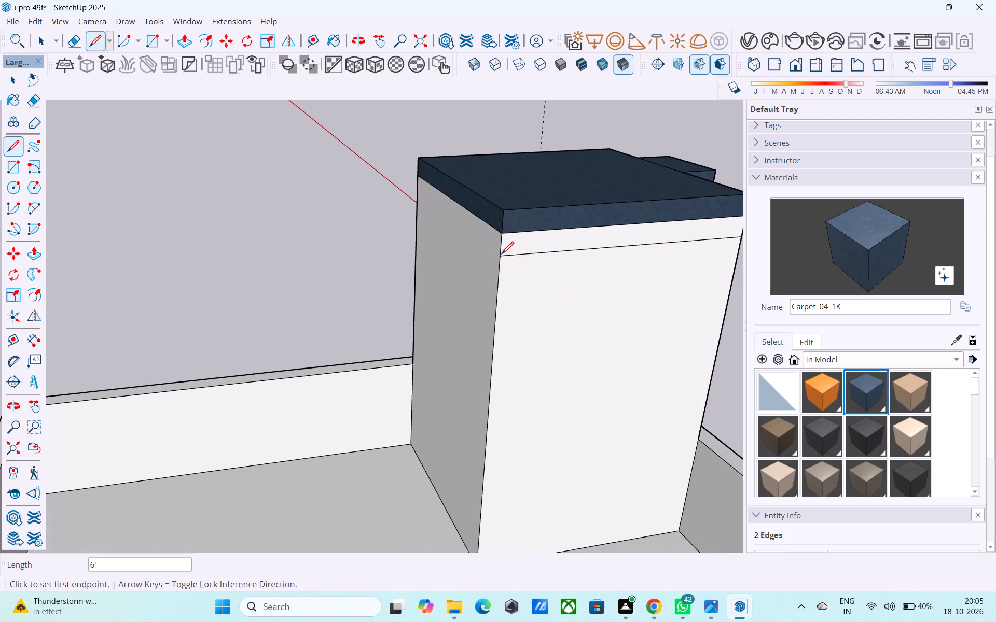
# Continue the lower line 6' across the rooftop block's rear wall, parallel to the upper line.
pyautogui.scroll(-6, 343, 299)
pyautogui.moveTo(320, 306); pyautogui.dragTo(290, 286, button='middle')
pyautogui.moveTo(372, 337); pyautogui.dragTo(353, 324, button='middle')
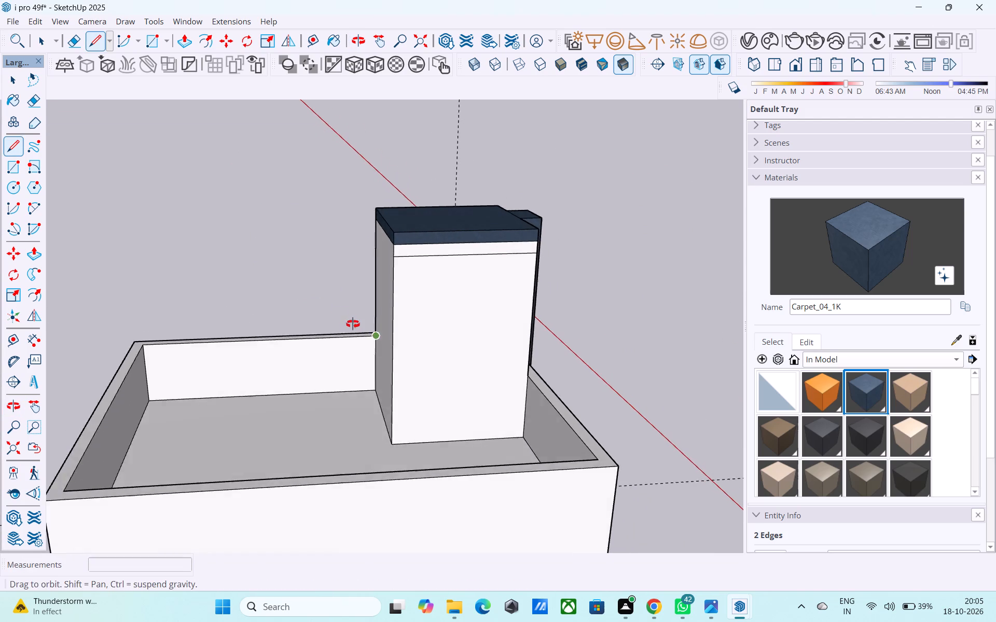
pyautogui.moveTo(353, 324); pyautogui.dragTo(340, 314, button='middle')
pyautogui.scroll(-2, 485, 306)
pyautogui.moveTo(485, 306); pyautogui.dragTo(479, 310, button='middle')
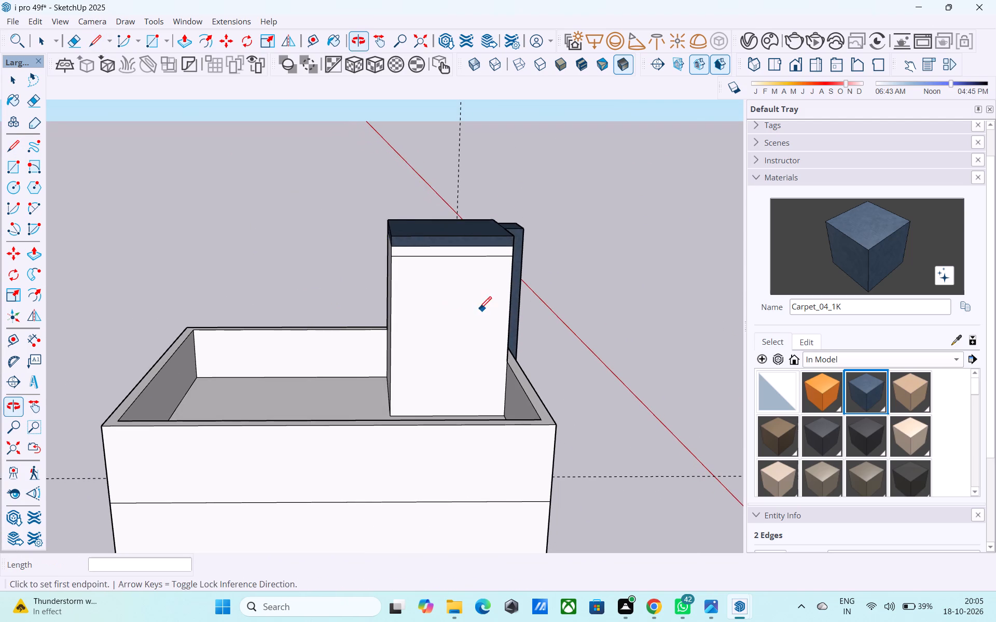
pyautogui.scroll(-2, 517, 310)
pyautogui.moveTo(436, 469); pyautogui.dragTo(248, 442, button='middle')
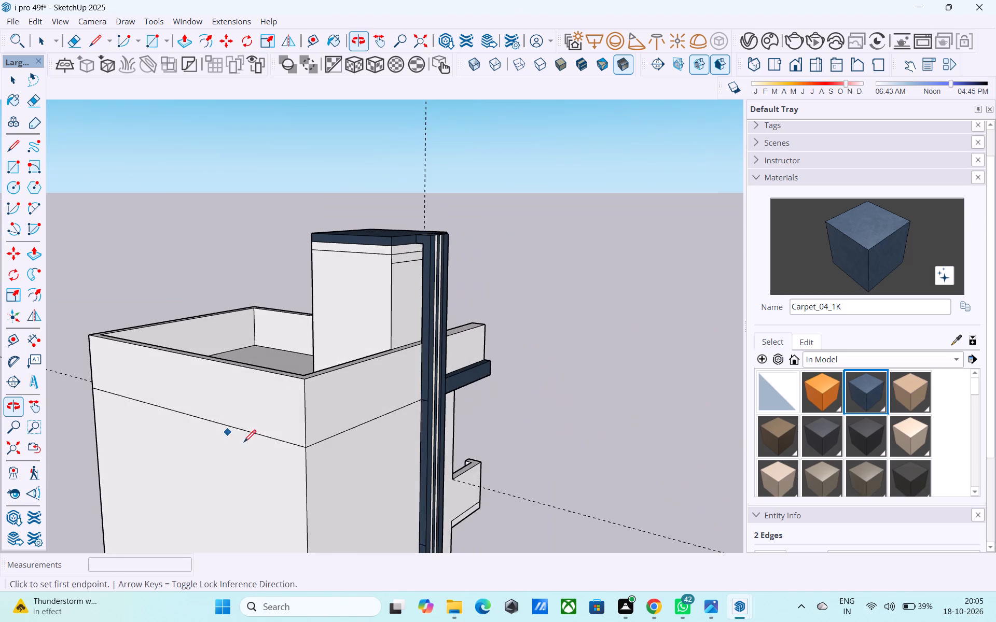
pyautogui.scroll(8, 394, 258)
pyautogui.click(393, 269)
pyautogui.moveTo(392, 272); pyautogui.dragTo(729, 311, button='middle')
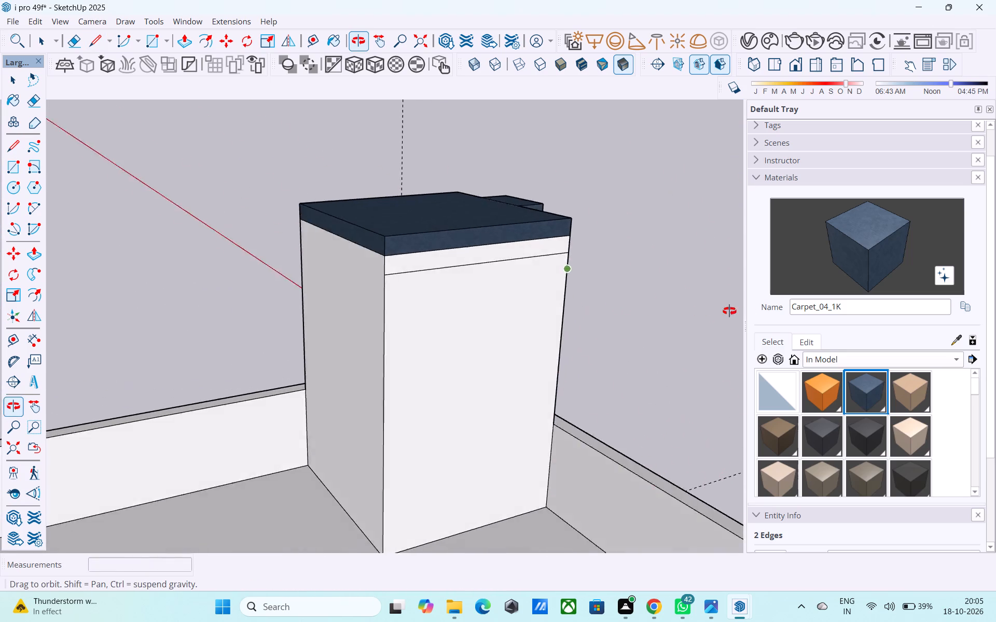
pyautogui.moveTo(729, 311); pyautogui.dragTo(754, 311, button='middle')
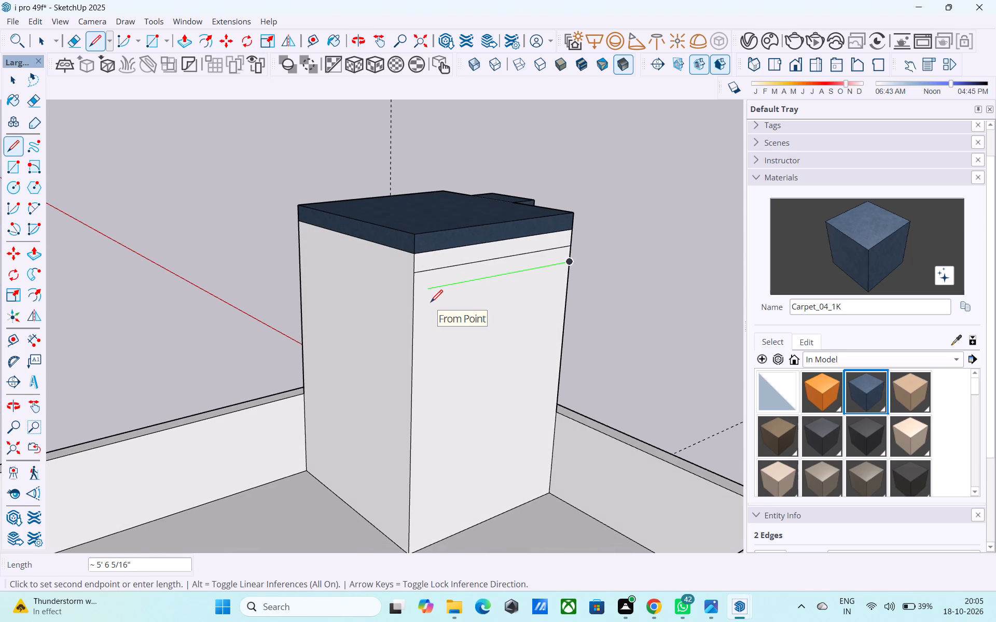
pyautogui.scroll(4, 419, 292)
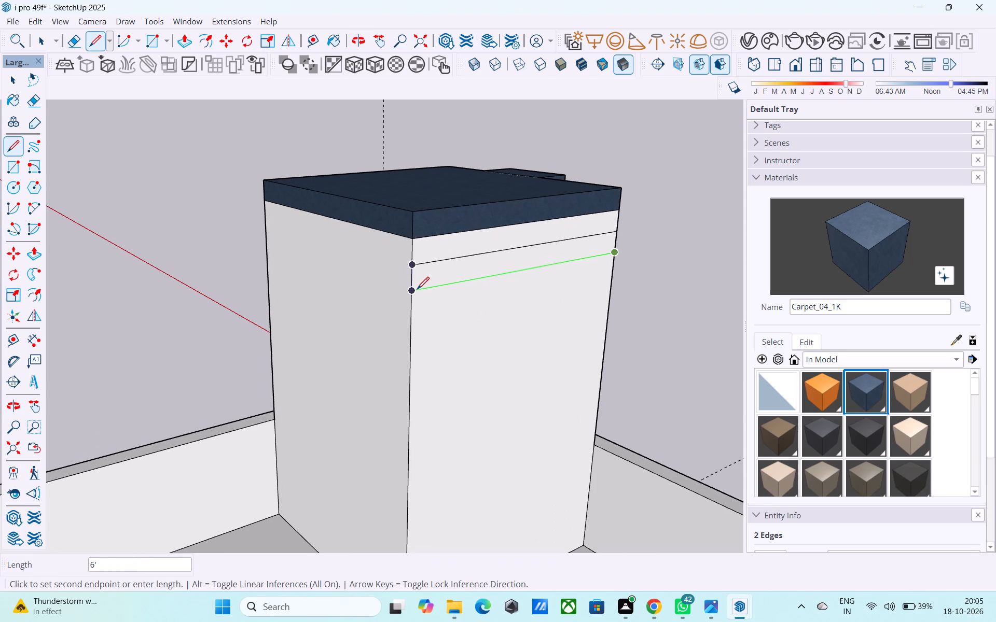
pyautogui.click(411, 289)
# Draw the upper and lower 6' lines across the wall opposite the fin, closing both lines around the block.
pyautogui.scroll(-2, 412, 291)
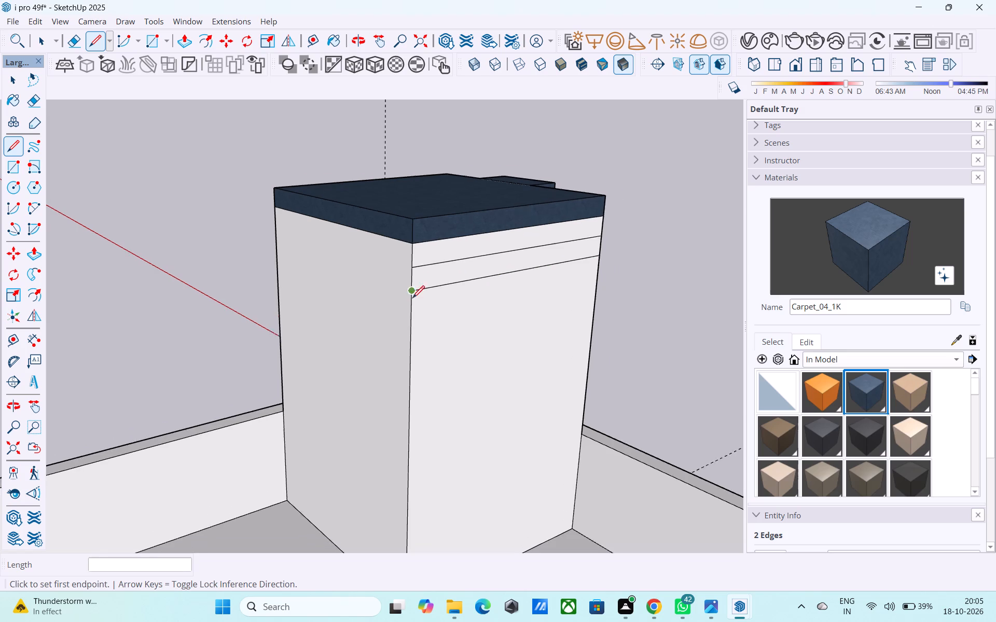
pyautogui.scroll(-3, 412, 299)
pyautogui.moveTo(323, 357); pyautogui.dragTo(400, 380, button='middle')
pyautogui.scroll(3, 458, 300)
pyautogui.click(468, 293)
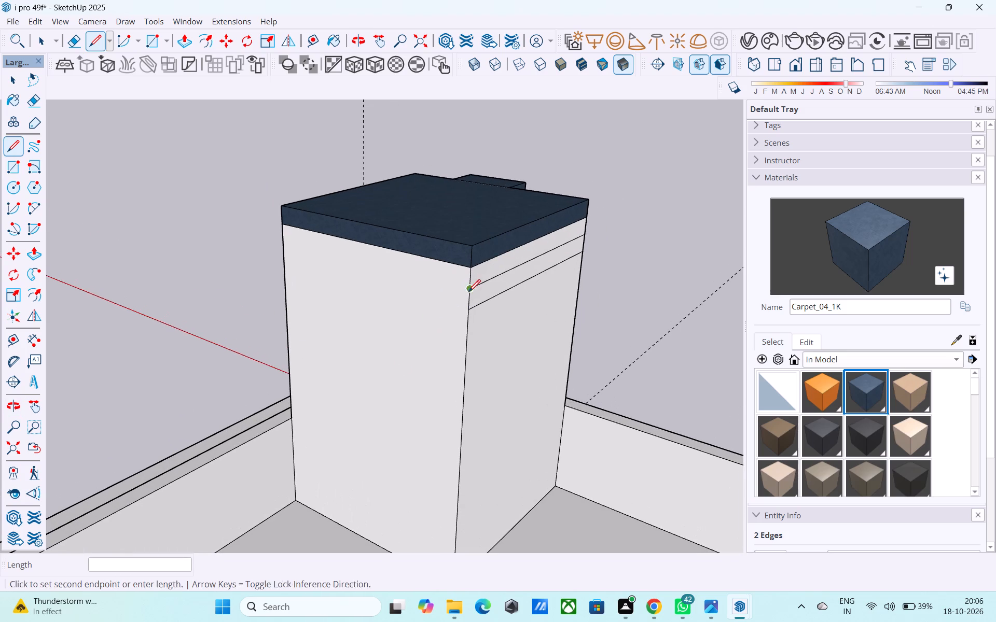
pyautogui.moveTo(247, 299); pyautogui.dragTo(491, 337, button='middle')
pyautogui.click(400, 271)
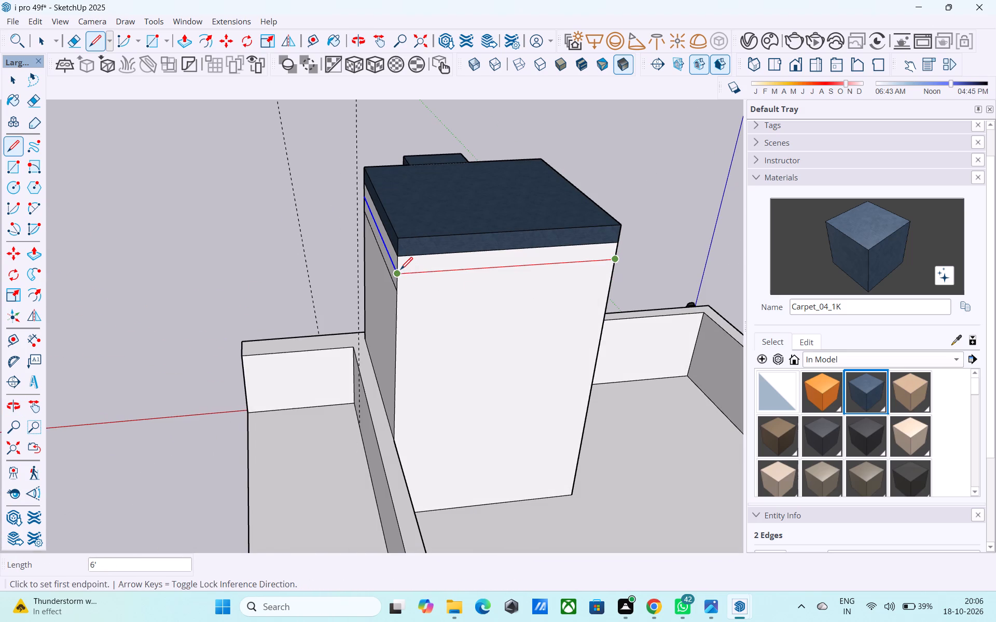
pyautogui.click(396, 294)
pyautogui.moveTo(562, 296); pyautogui.dragTo(187, 297, button='middle')
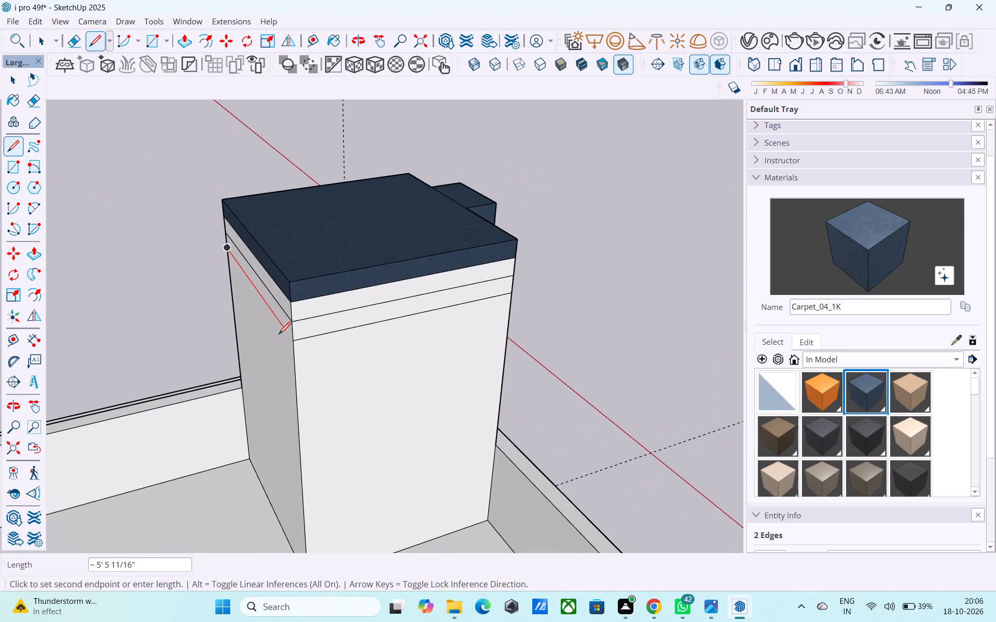
pyautogui.click(295, 338)
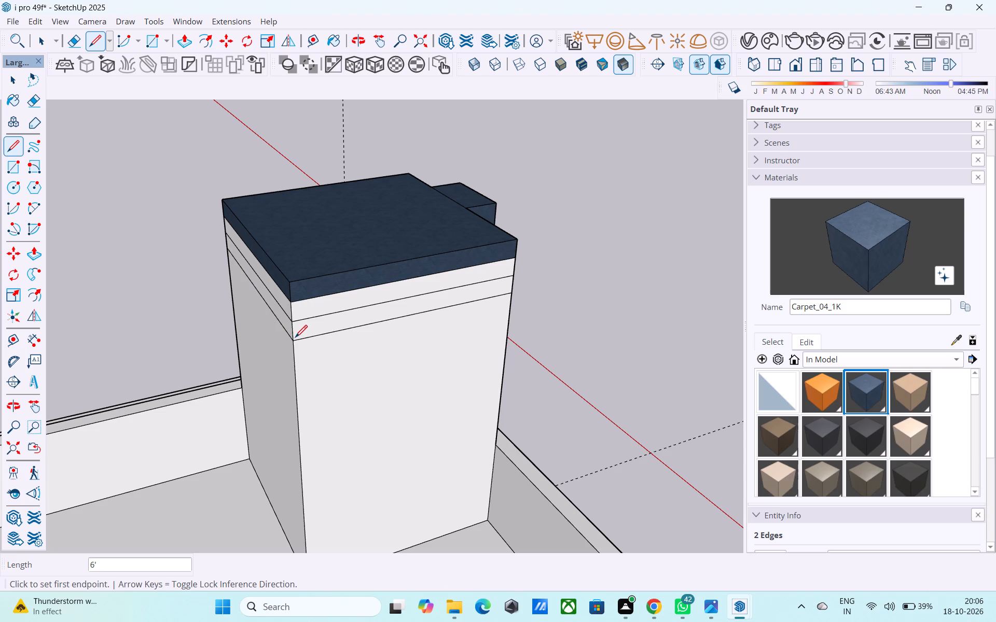
# Examine the pairs of lines beneath the cap slab on all sides of the rooftop block.
pyautogui.scroll(-5, 295, 338)
pyautogui.scroll(-4, 351, 365)
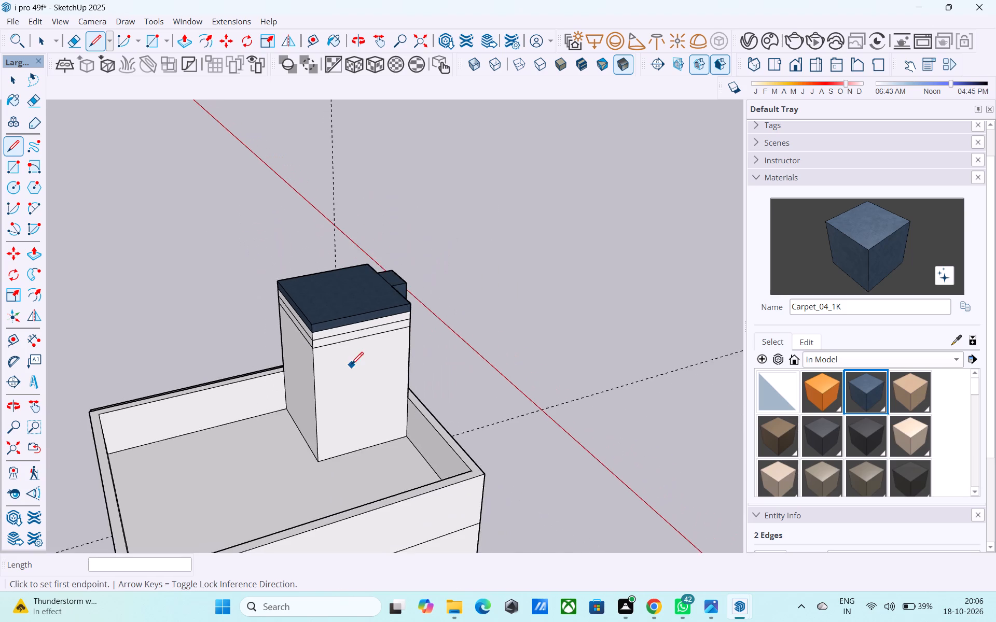
pyautogui.moveTo(351, 365); pyautogui.dragTo(355, 290, button='middle')
pyautogui.scroll(5, 323, 235)
pyautogui.moveTo(367, 296); pyautogui.dragTo(135, 324, button='middle')
pyautogui.moveTo(418, 346); pyautogui.dragTo(131, 334, button='middle')
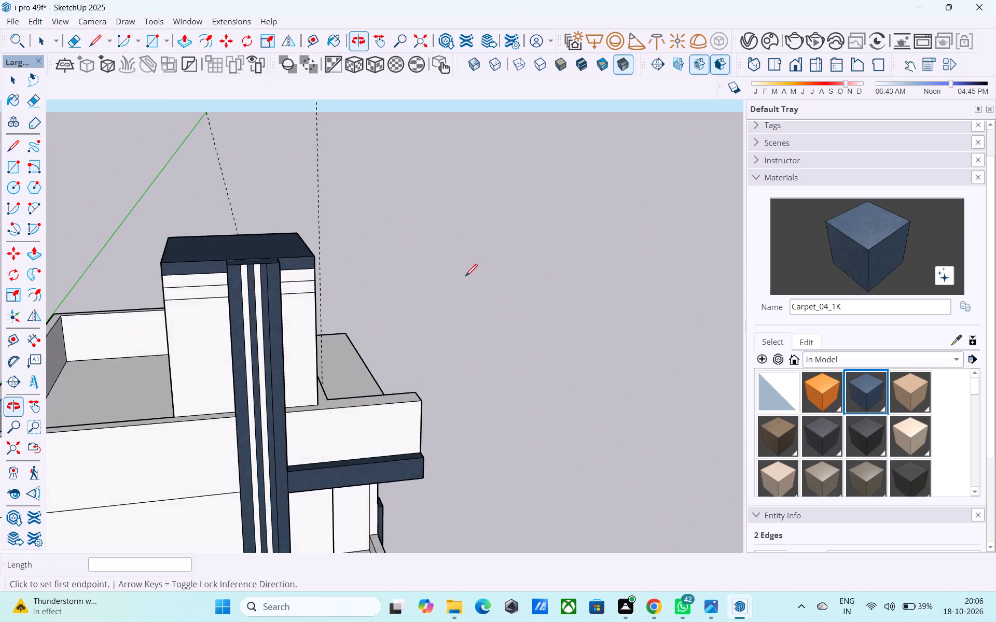
pyautogui.moveTo(442, 279); pyautogui.dragTo(693, 300, button='middle')
pyautogui.moveTo(299, 372); pyautogui.dragTo(882, 350, button='middle')
pyautogui.moveTo(426, 339); pyautogui.dragTo(612, 341, button='middle')
pyautogui.scroll(3, 545, 246)
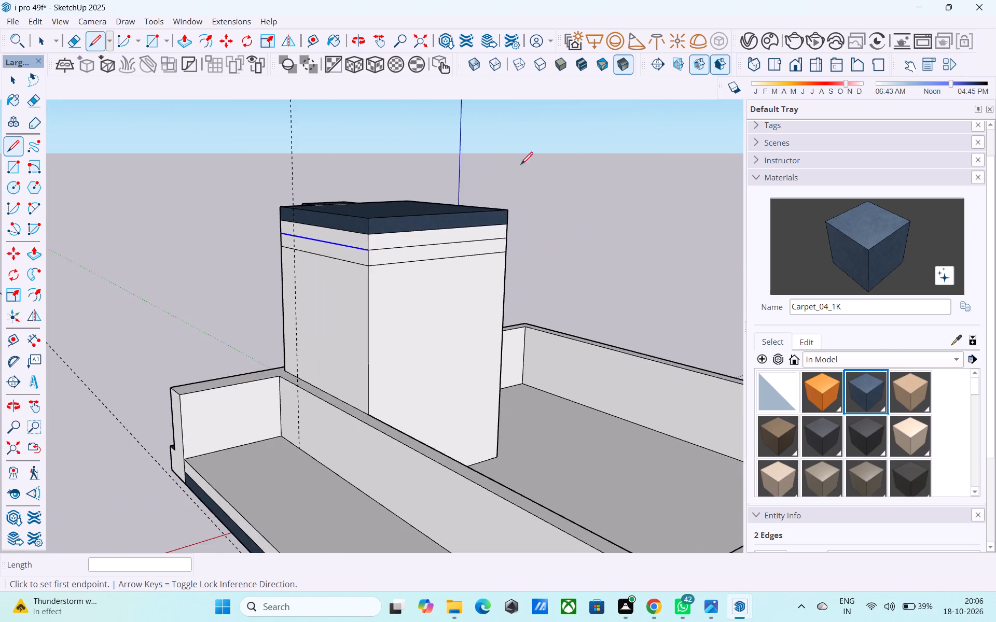
# Push/Pull the band face on the rooftop block's wall opposite the fin outward by 6".
pyautogui.scroll(4, 521, 165)
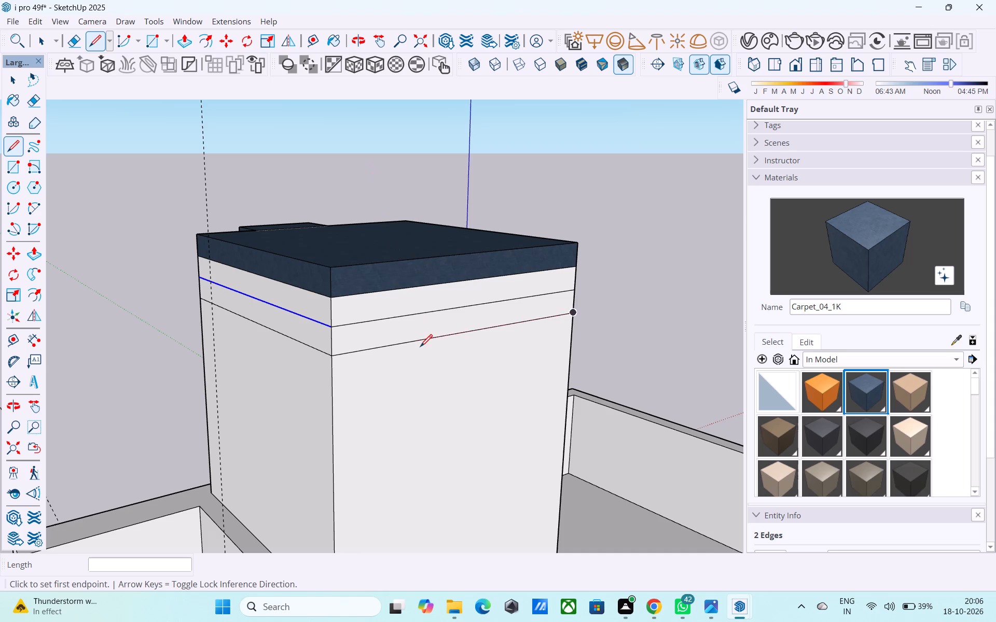
pyautogui.scroll(-4, 420, 348)
pyautogui.moveTo(420, 348); pyautogui.dragTo(420, 338, button='middle')
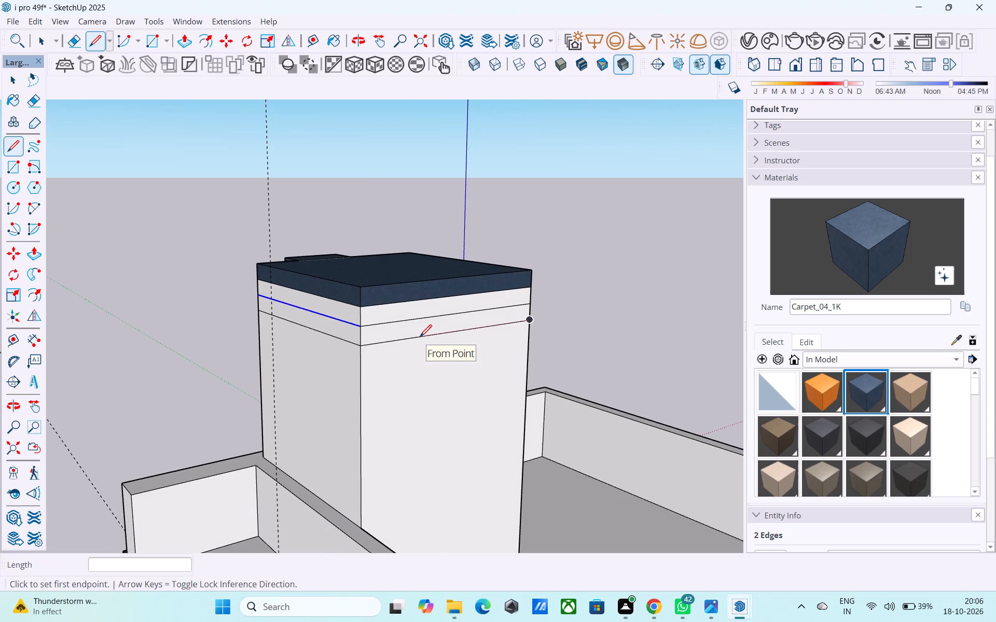
pyautogui.scroll(3, 414, 340)
pyautogui.press('space')
pyautogui.click(409, 328)
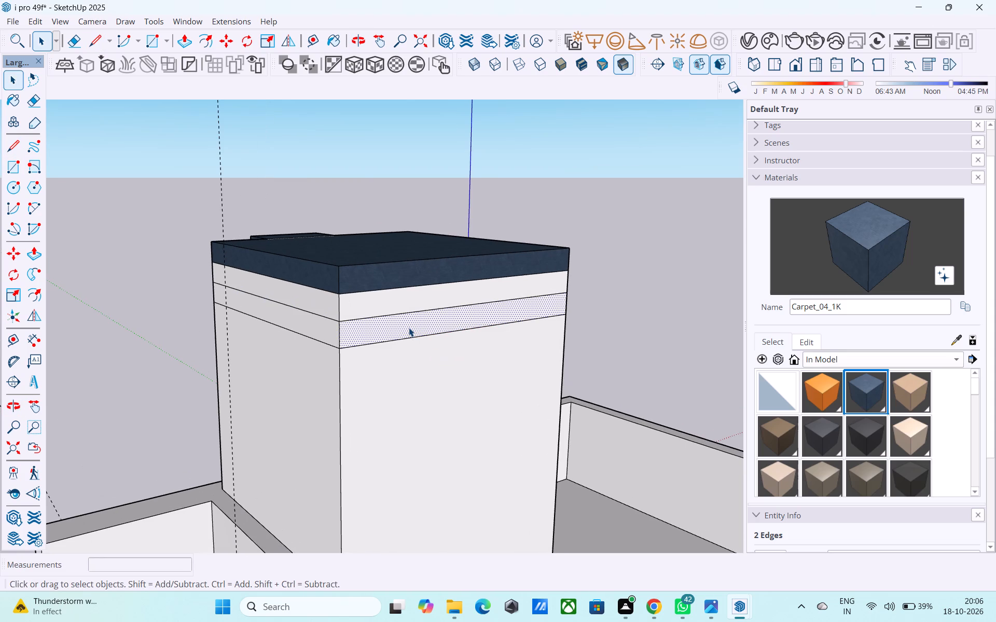
pyautogui.press('p')
pyautogui.click(409, 328)
pyautogui.press('6')
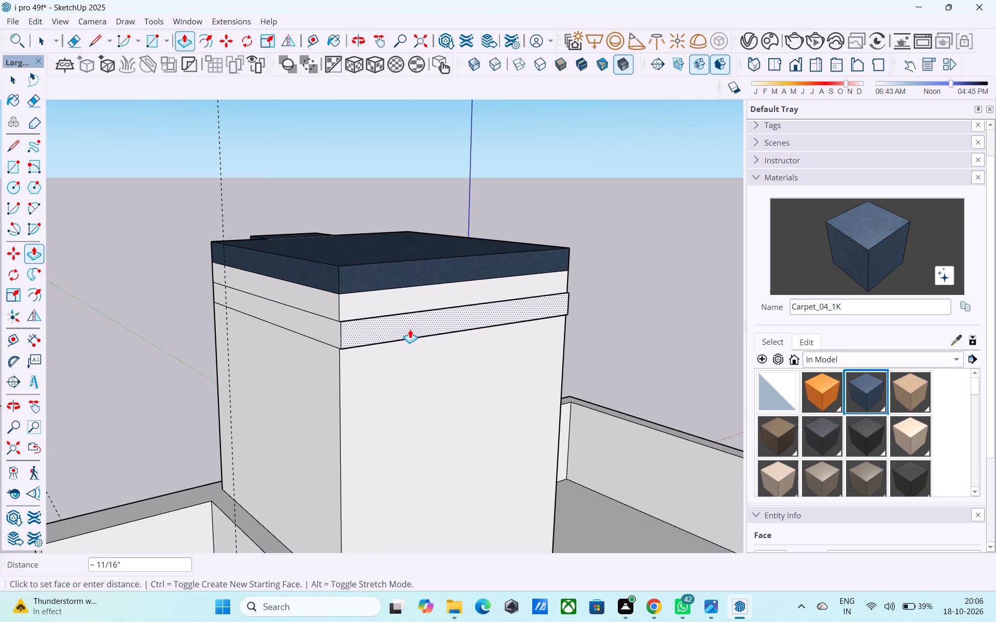
pyautogui.hotkey('shift', '"')
pyautogui.press('Return')
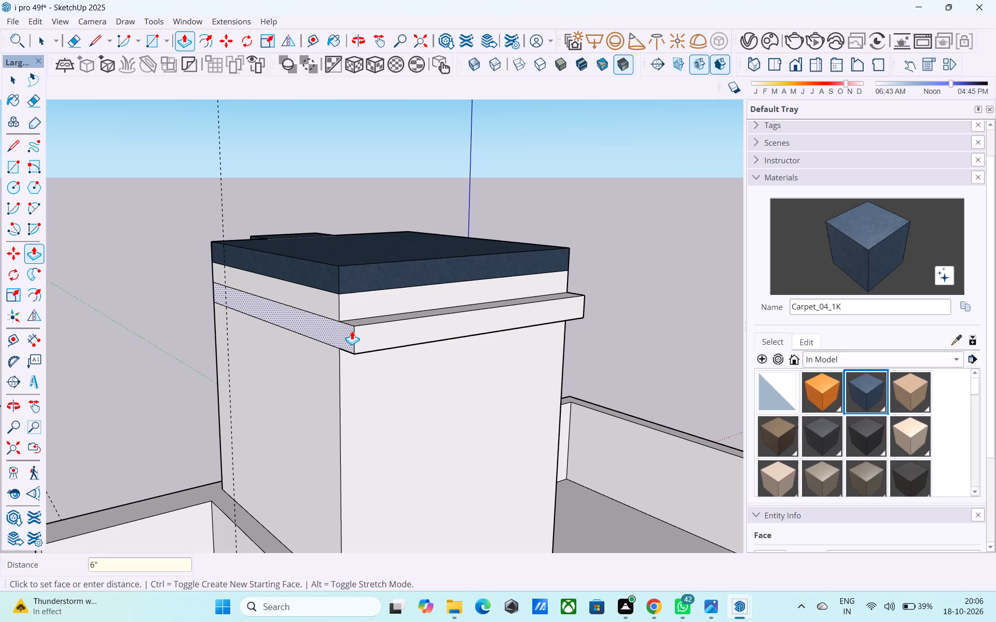
# Repeat the 6" outward extrusion on the band faces of the front, rear and fin-side walls of the rooftop block.
pyautogui.doubleClick(352, 331)
pyautogui.moveTo(524, 324); pyautogui.dragTo(167, 329, button='middle')
pyautogui.scroll(4, 401, 314)
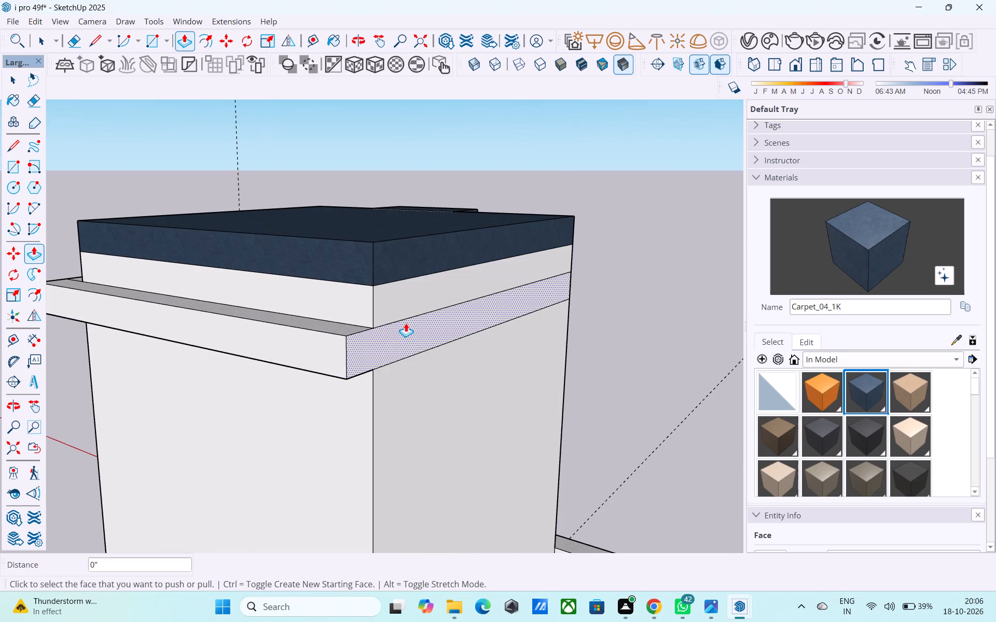
pyautogui.doubleClick(406, 323)
pyautogui.scroll(1, 405, 323)
pyautogui.moveTo(405, 323); pyautogui.dragTo(779, 331, button='middle')
pyautogui.moveTo(341, 329); pyautogui.dragTo(783, 328, button='middle')
pyautogui.scroll(-4, 496, 261)
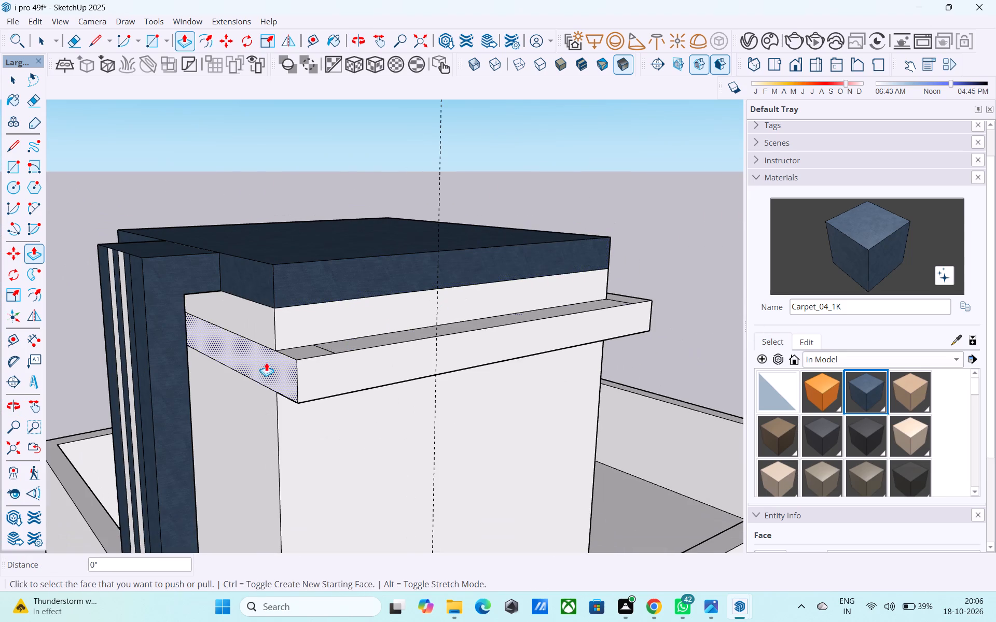
pyautogui.doubleClick(256, 362)
# Erase the leftover seam edges on top of the ledge at the corner between the front and fin-side walls.
pyautogui.moveTo(259, 362); pyautogui.dragTo(104, 377, button='middle')
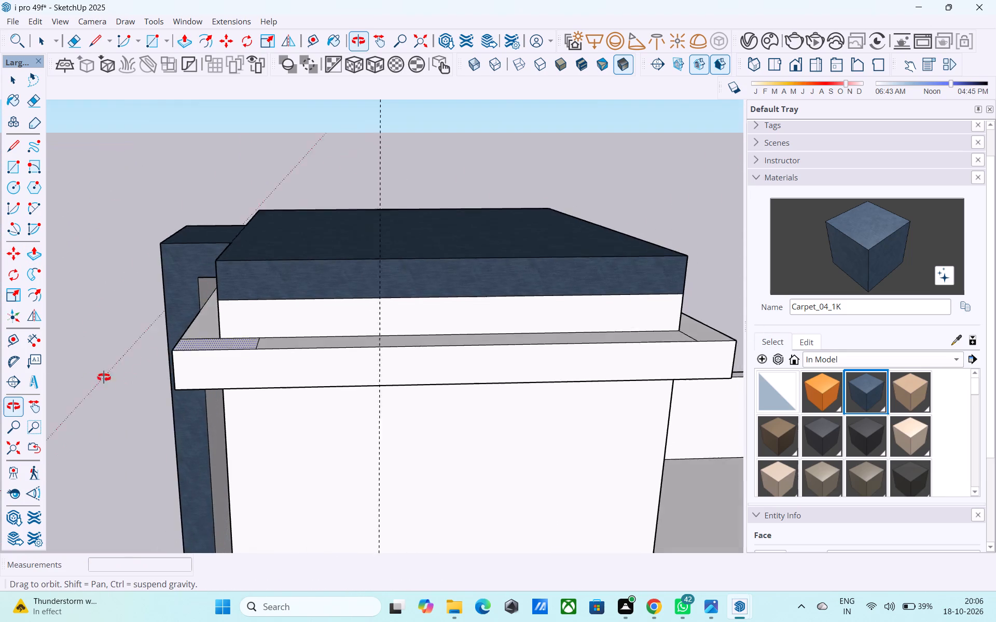
pyautogui.moveTo(104, 377); pyautogui.dragTo(160, 530, button='middle')
pyautogui.scroll(1, 255, 413)
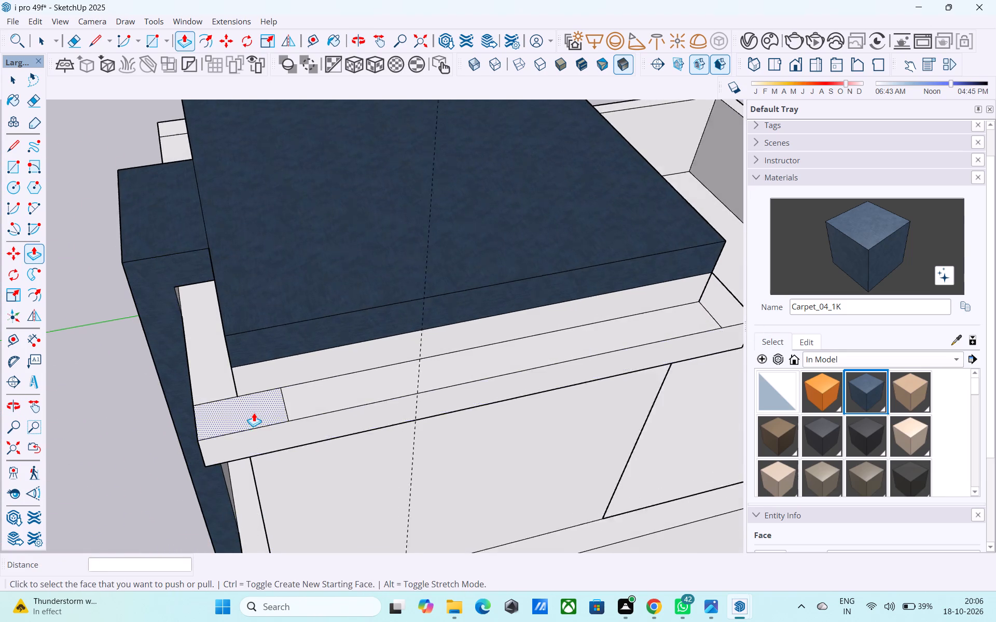
pyautogui.scroll(2, 254, 413)
pyautogui.press('e')
pyautogui.moveTo(229, 402); pyautogui.dragTo(219, 383)
pyautogui.moveTo(302, 407); pyautogui.dragTo(271, 411)
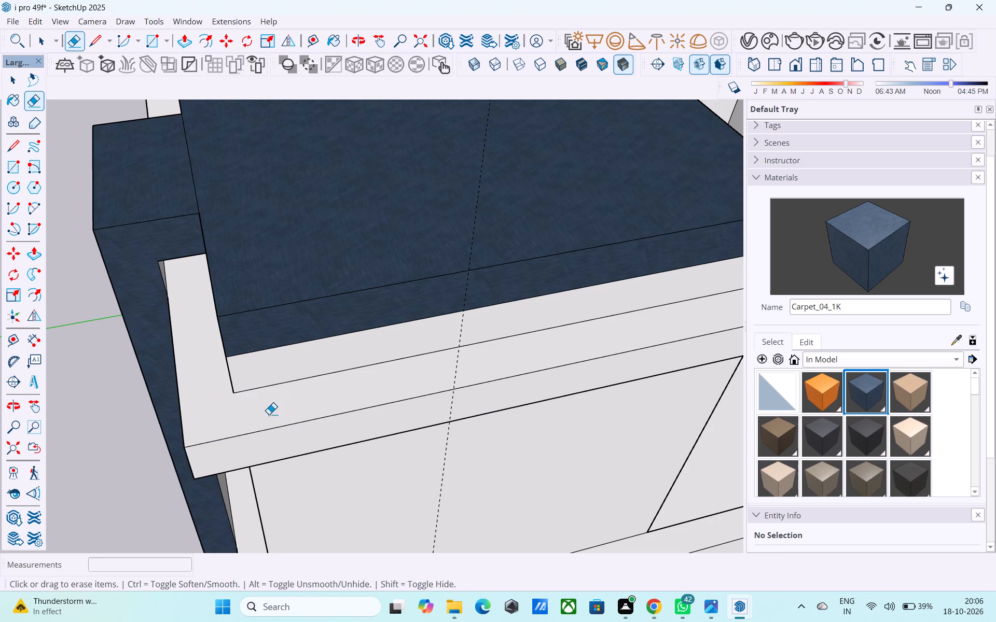
# Erase the seam edge on top of the ledge at the front corner opposite the fin.
pyautogui.scroll(-3, 270, 407)
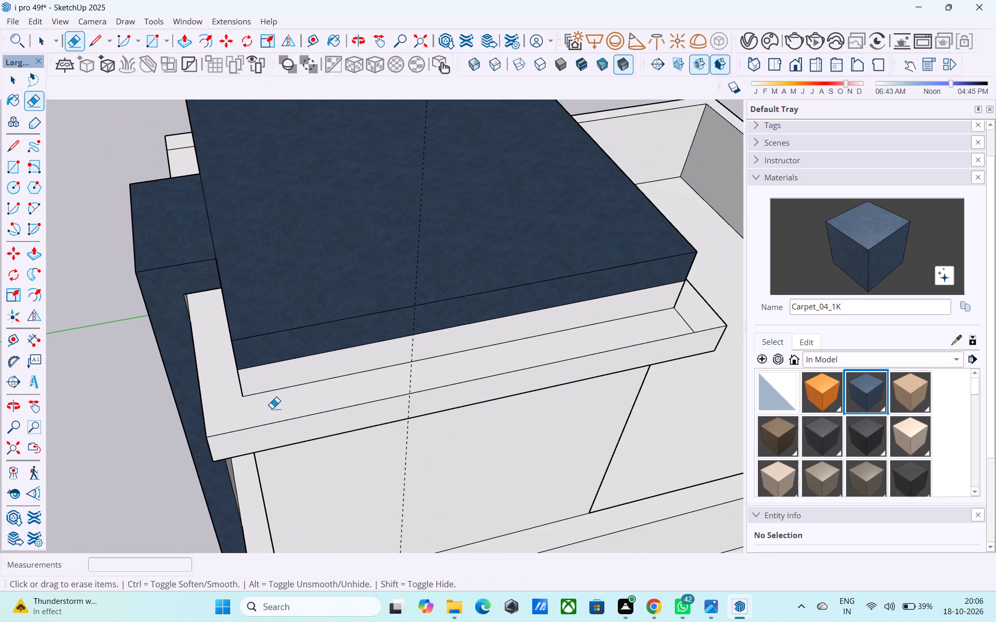
pyautogui.scroll(-2, 345, 405)
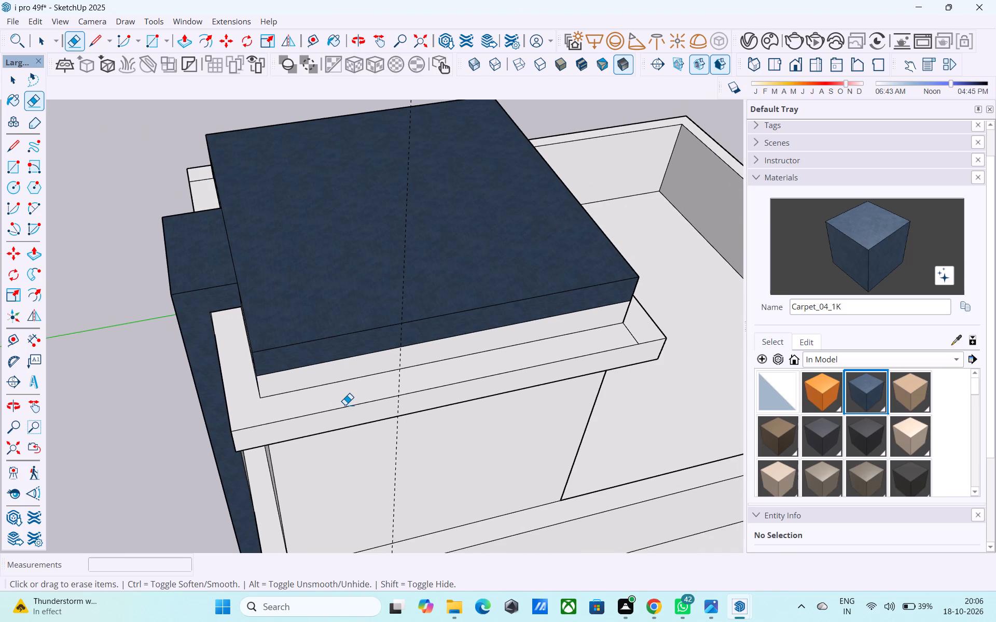
pyautogui.scroll(-3, 345, 405)
pyautogui.moveTo(345, 405); pyautogui.dragTo(322, 408, button='middle')
pyautogui.scroll(-6, 287, 413)
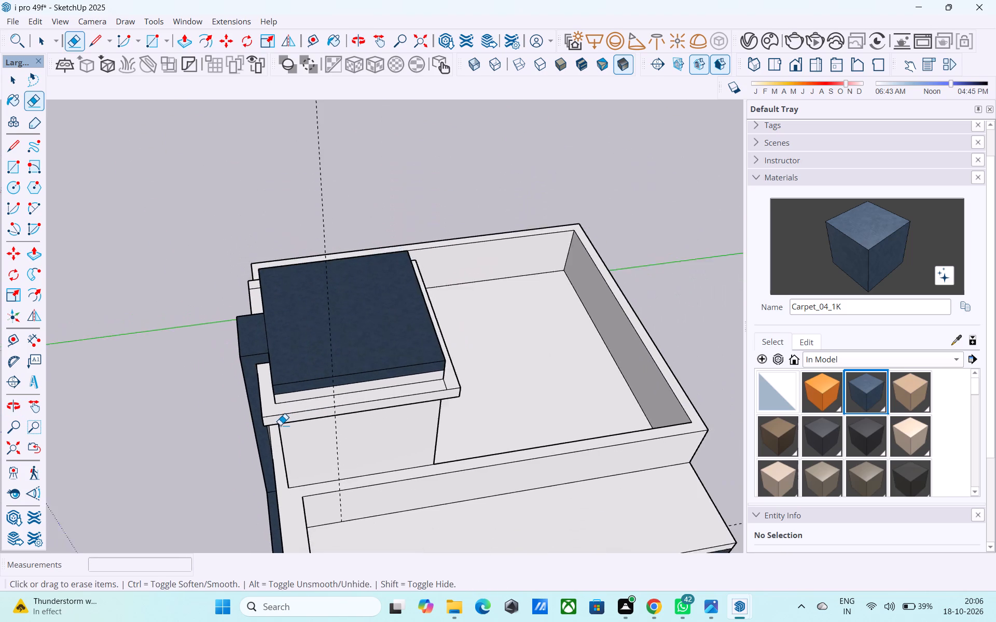
pyautogui.scroll(-1, 280, 425)
pyautogui.moveTo(468, 415); pyautogui.dragTo(435, 411, button='middle')
pyautogui.scroll(9, 426, 401)
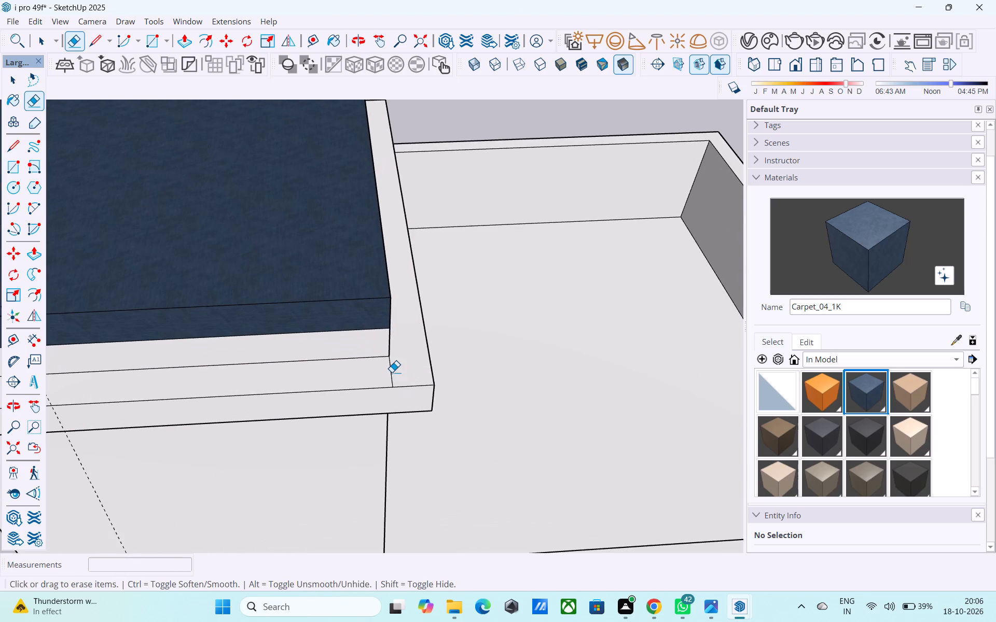
pyautogui.moveTo(392, 372); pyautogui.dragTo(384, 370)
# Erase the seam edge on top of the ledge at the rear corner opposite the fin.
pyautogui.scroll(-5, 385, 371)
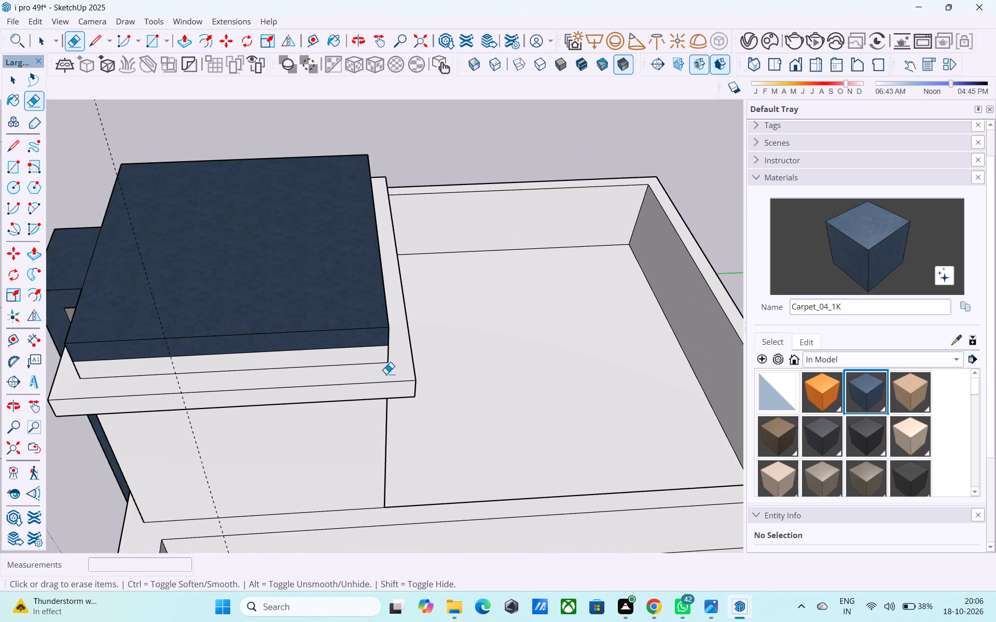
pyautogui.scroll(-2, 386, 379)
pyautogui.moveTo(385, 383); pyautogui.dragTo(469, 383, button='middle')
pyautogui.moveTo(365, 401); pyautogui.dragTo(479, 389, button='middle')
pyautogui.moveTo(311, 411); pyautogui.dragTo(445, 405, button='middle')
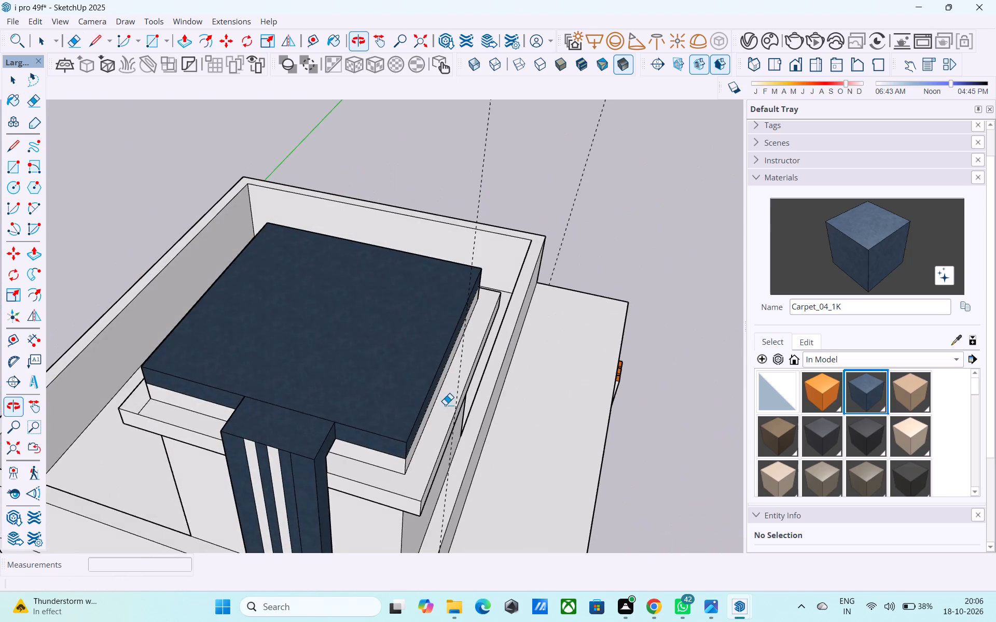
pyautogui.moveTo(346, 409); pyautogui.dragTo(490, 410, button='middle')
pyautogui.moveTo(343, 420); pyautogui.dragTo(398, 420, button='middle')
pyautogui.moveTo(362, 425); pyautogui.dragTo(420, 419, button='middle')
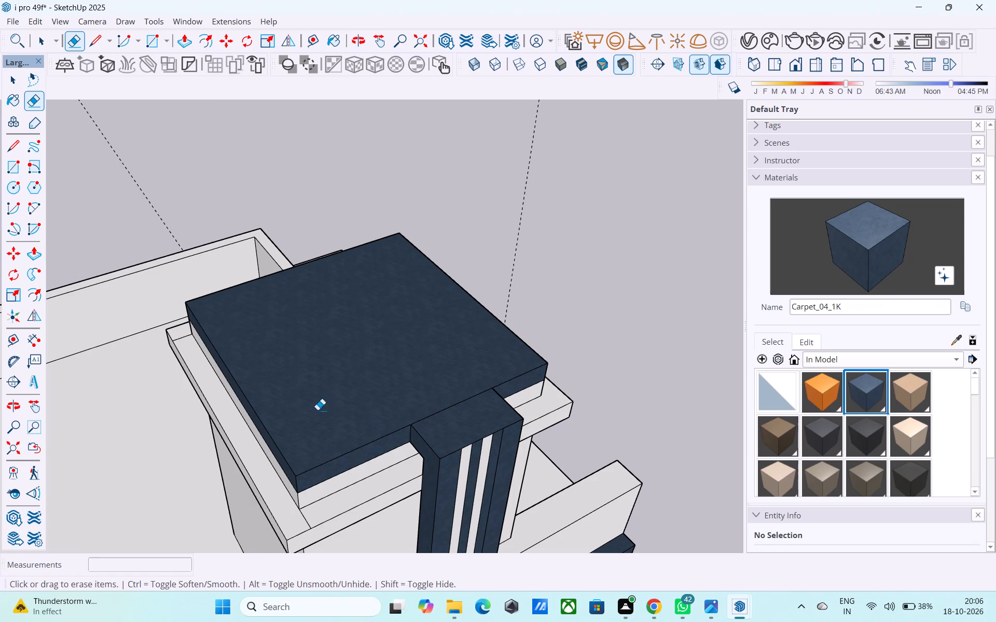
pyautogui.moveTo(301, 409); pyautogui.dragTo(435, 418, button='middle')
pyautogui.scroll(3, 192, 395)
pyautogui.moveTo(189, 406); pyautogui.dragTo(390, 421, button='middle')
pyautogui.scroll(2, 339, 469)
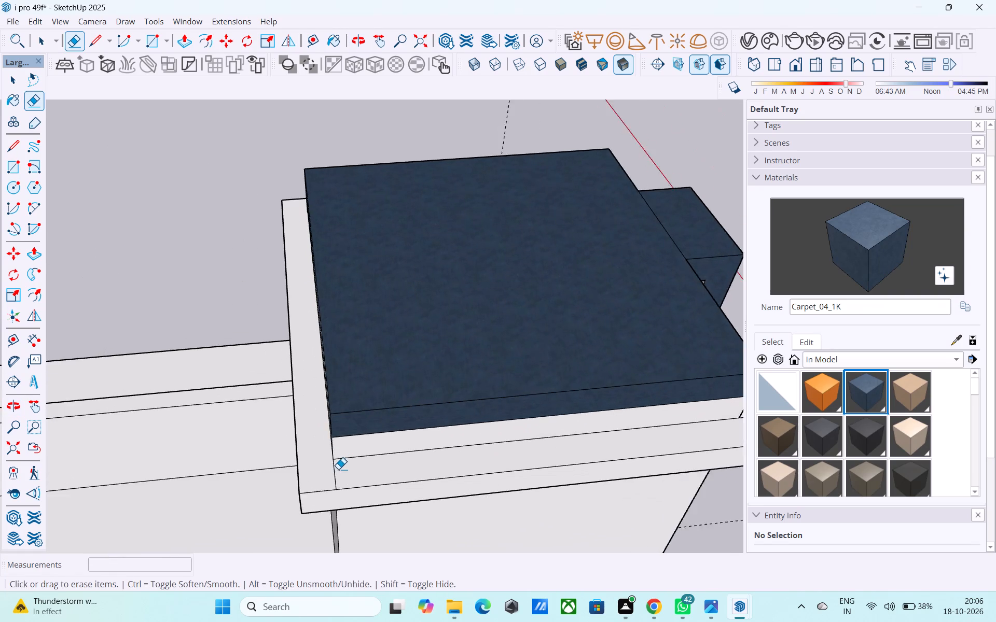
pyautogui.scroll(2, 338, 469)
pyautogui.moveTo(336, 468); pyautogui.dragTo(328, 466)
# Erase the seam edge on top of the ledge at the rear corner beside the fin.
pyautogui.scroll(-10, 261, 445)
pyautogui.moveTo(249, 458); pyautogui.dragTo(358, 432, button='middle')
pyautogui.scroll(1, 463, 395)
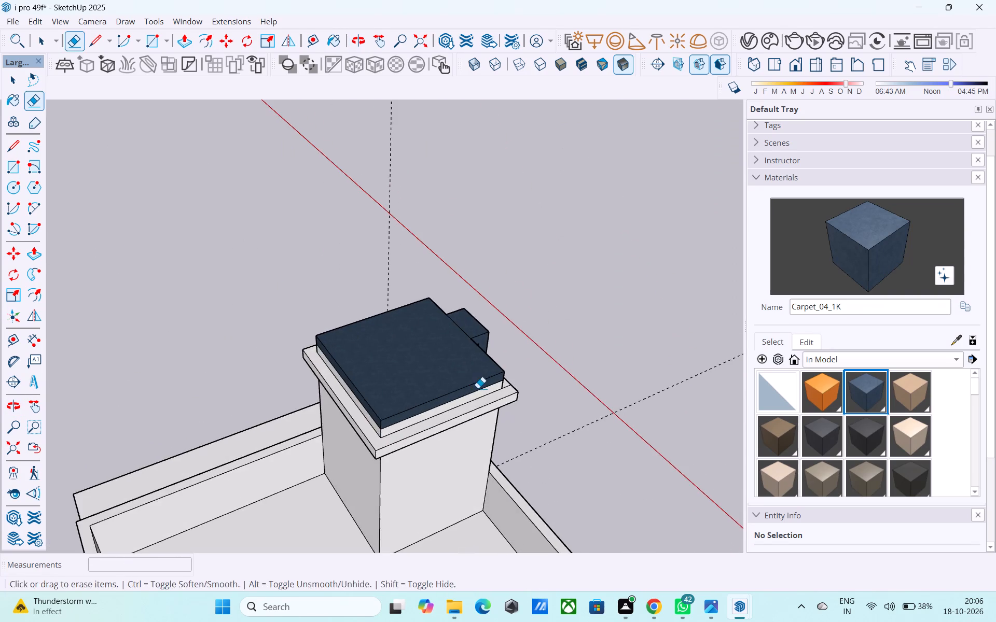
pyautogui.moveTo(478, 388); pyautogui.dragTo(209, 442, button='middle')
pyautogui.scroll(10, 294, 467)
pyautogui.click(362, 437)
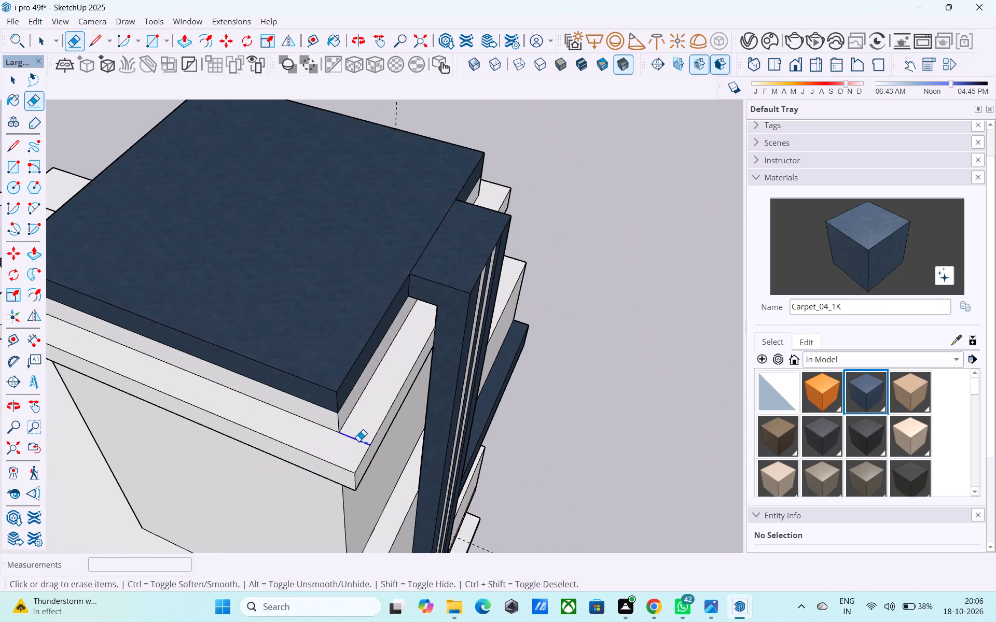
# Examine the projecting ledge around the rooftop block from all sides and in relation to the house front.
pyautogui.scroll(-3, 361, 442)
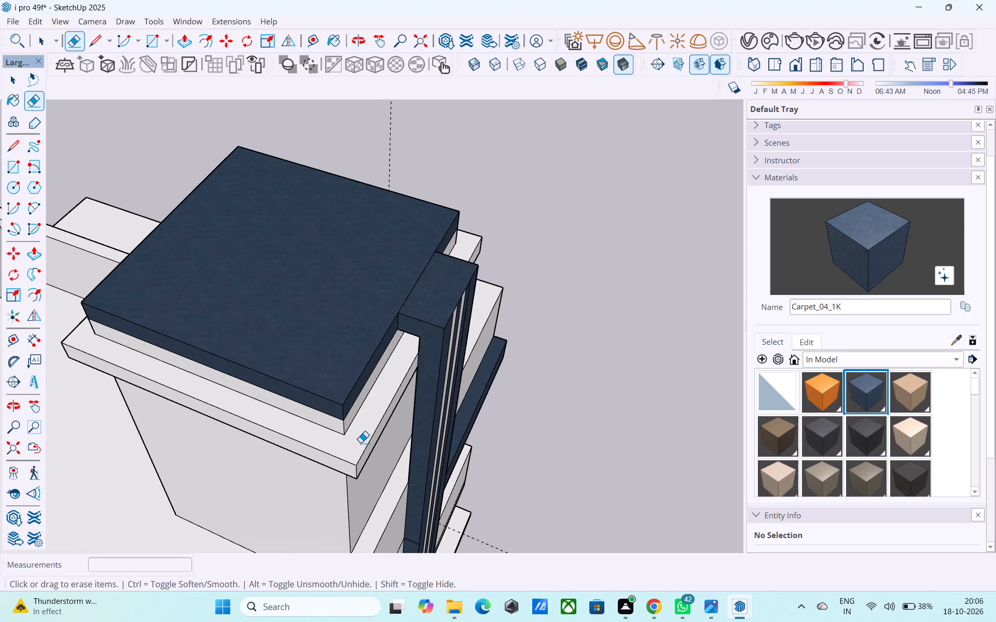
pyautogui.scroll(-2, 361, 443)
pyautogui.moveTo(361, 443); pyautogui.dragTo(317, 474, button='middle')
pyautogui.moveTo(388, 445); pyautogui.dragTo(388, 445, button='middle')
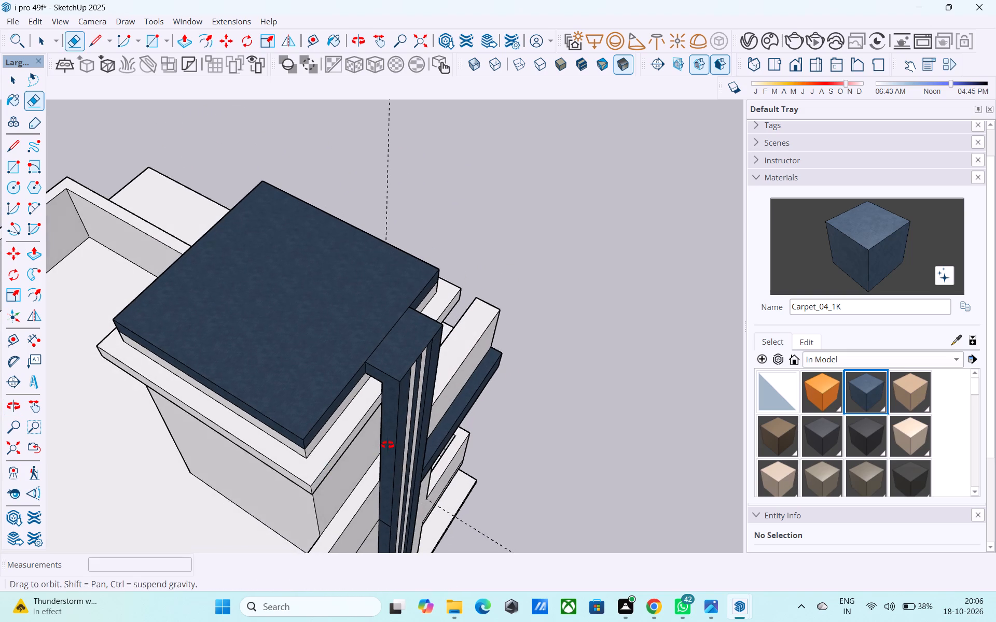
pyautogui.moveTo(388, 445); pyautogui.dragTo(554, 353, button='middle')
pyautogui.moveTo(382, 344); pyautogui.dragTo(646, 356, button='middle')
pyautogui.scroll(-2, 339, 461)
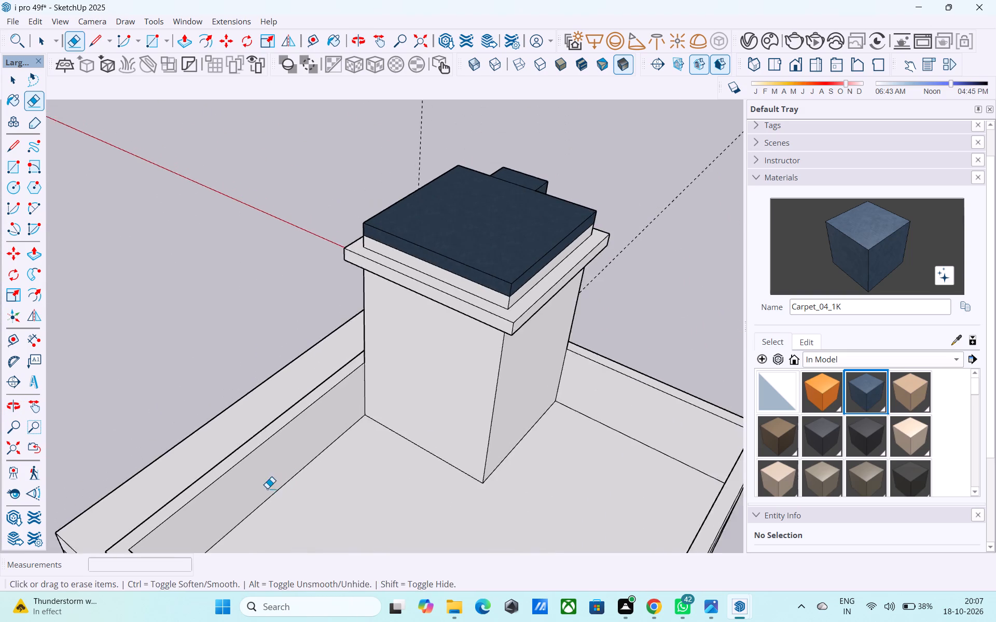
pyautogui.moveTo(267, 486); pyautogui.dragTo(424, 467, button='middle')
pyautogui.keyDown('shift'); pyautogui.moveTo(424, 467); pyautogui.dragTo(509, 474, button='middle'); pyautogui.keyUp('shift')
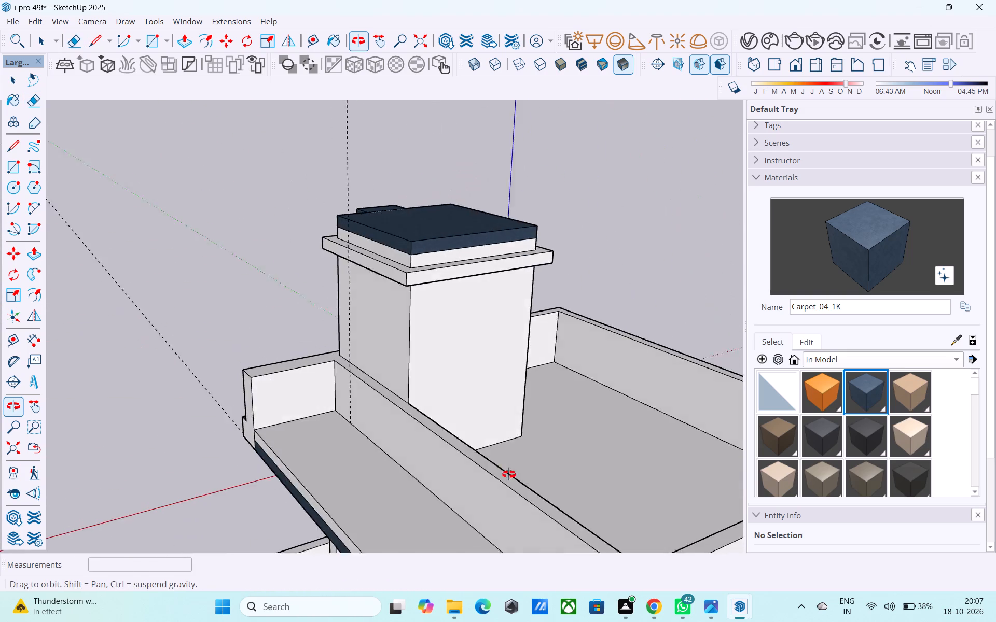
pyautogui.keyDown('shift'); pyautogui.moveTo(509, 474); pyautogui.dragTo(490, 442, button='middle'); pyautogui.keyUp('shift')
pyautogui.moveTo(588, 338); pyautogui.dragTo(429, 413, button='middle')
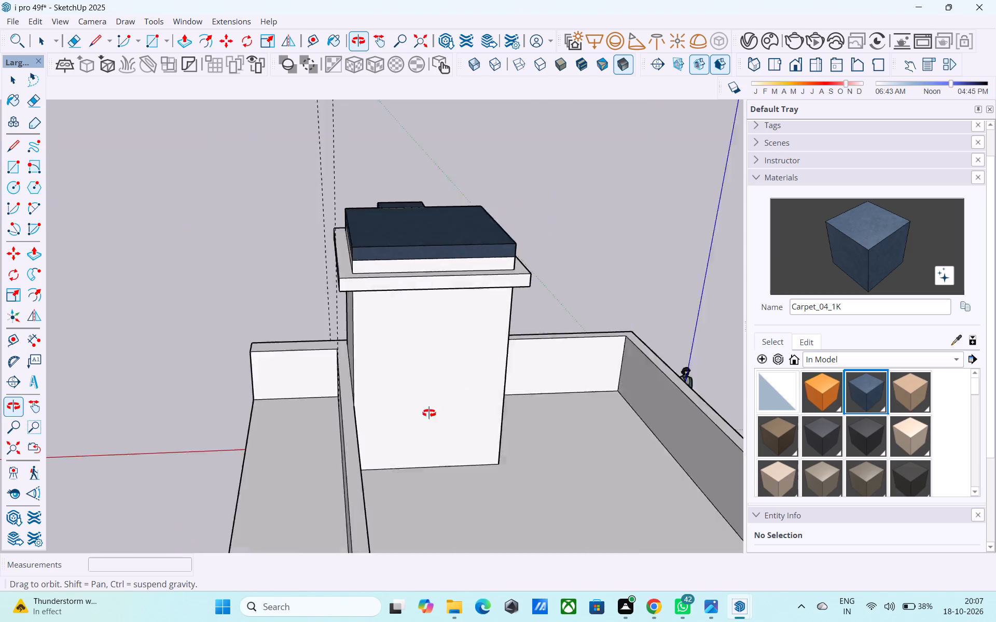
pyautogui.moveTo(429, 413); pyautogui.dragTo(203, 373, button='middle')
pyautogui.moveTo(446, 340); pyautogui.dragTo(243, 341, button='middle')
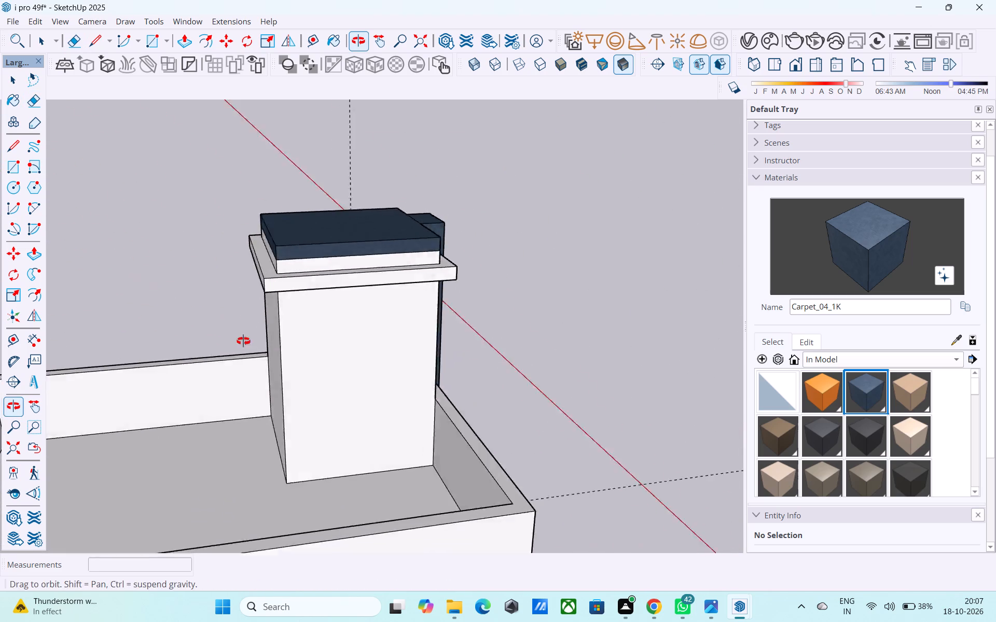
pyautogui.moveTo(243, 341); pyautogui.dragTo(156, 332, button='middle')
pyautogui.moveTo(636, 329); pyautogui.dragTo(205, 336, button='middle')
pyautogui.moveTo(483, 355); pyautogui.dragTo(223, 338, button='middle')
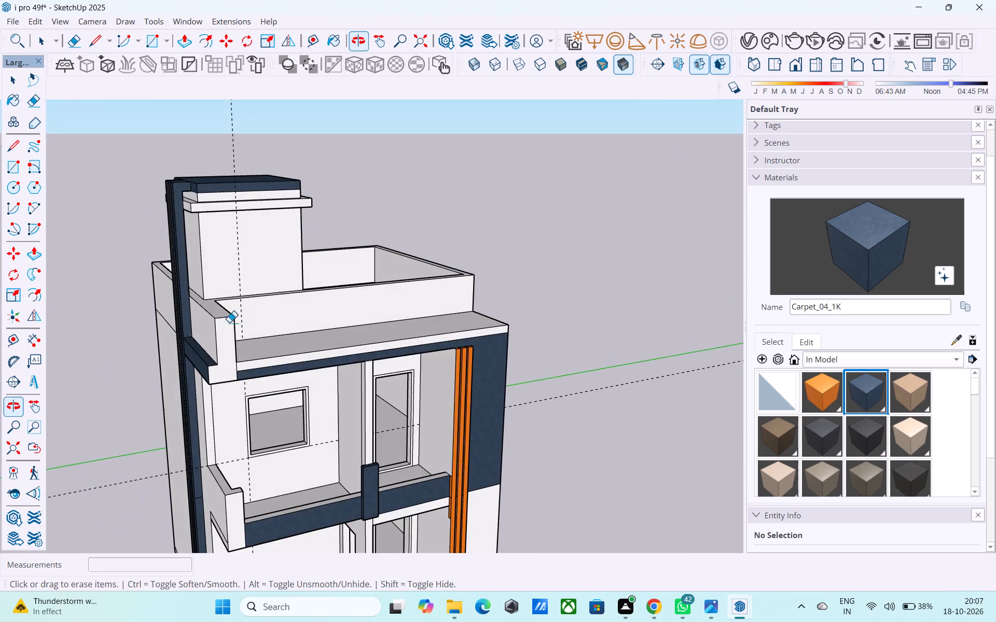
pyautogui.scroll(-2, 233, 279)
pyautogui.moveTo(233, 279); pyautogui.dragTo(205, 279, button='middle')
pyautogui.moveTo(206, 279); pyautogui.dragTo(161, 314, button='middle')
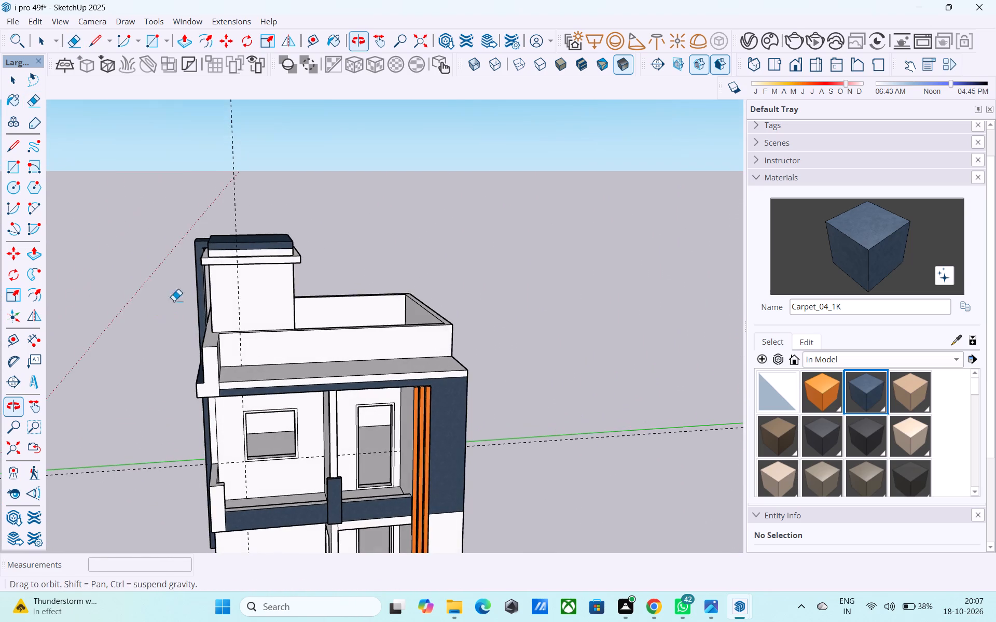
pyautogui.moveTo(240, 301); pyautogui.dragTo(292, 268, button='middle')
# Draw a 3' by 3' square on the rooftop block's front wall below the projecting ledge.
pyautogui.press('r')
pyautogui.keyDown('shift'); pyautogui.moveTo(292, 268); pyautogui.dragTo(306, 310, button='middle'); pyautogui.keyUp('shift')
pyautogui.scroll(10, 258, 312)
pyautogui.moveTo(250, 325); pyautogui.dragTo(226, 280, button='middle')
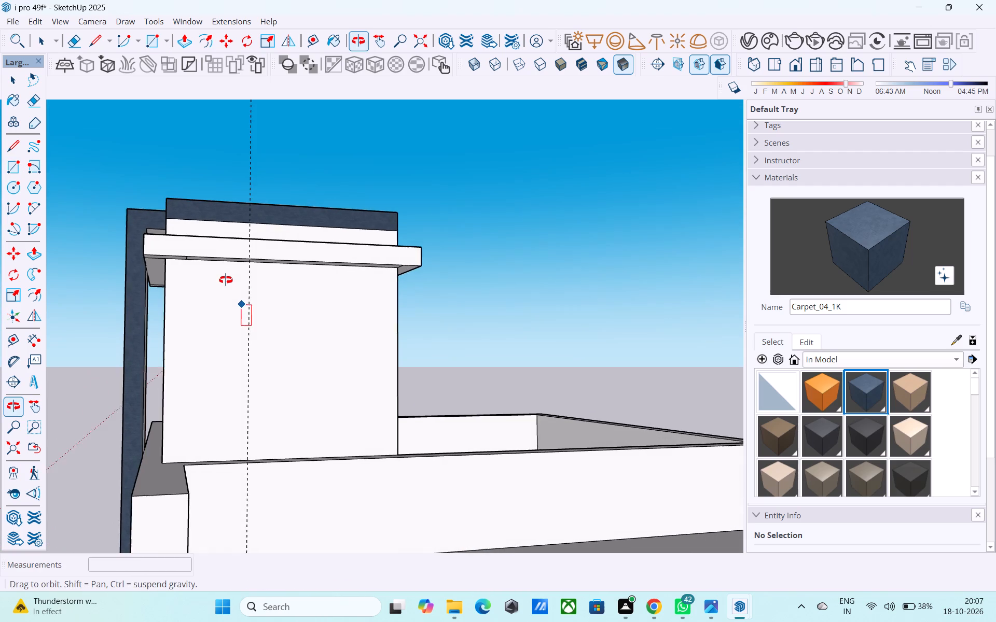
pyautogui.moveTo(226, 280); pyautogui.dragTo(245, 249, button='middle')
pyautogui.moveTo(217, 281); pyautogui.dragTo(198, 324, button='middle')
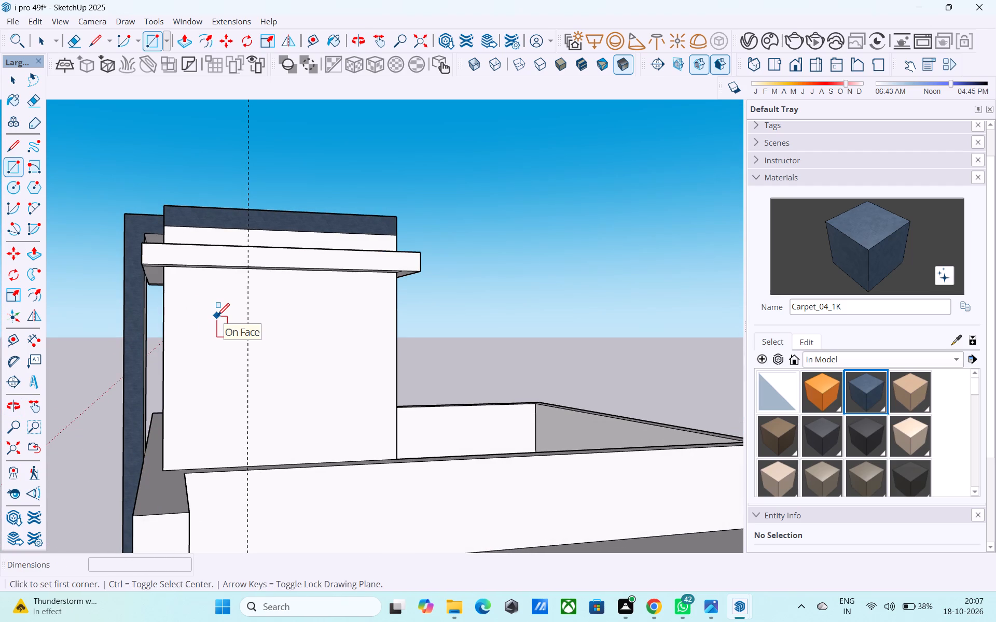
pyautogui.middleClick(217, 317)
pyautogui.scroll(3, 218, 309)
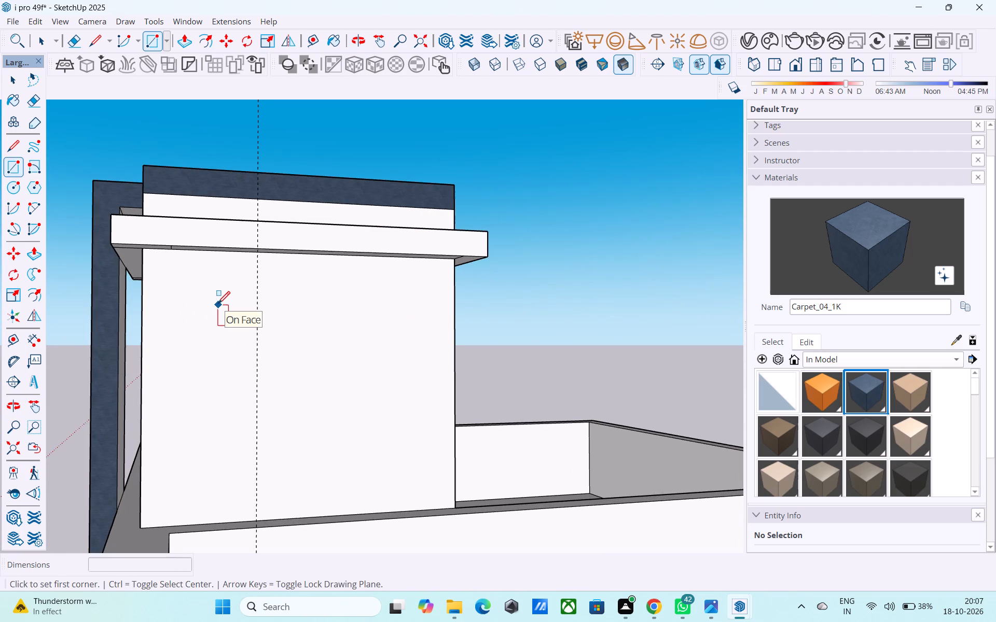
pyautogui.click(223, 304)
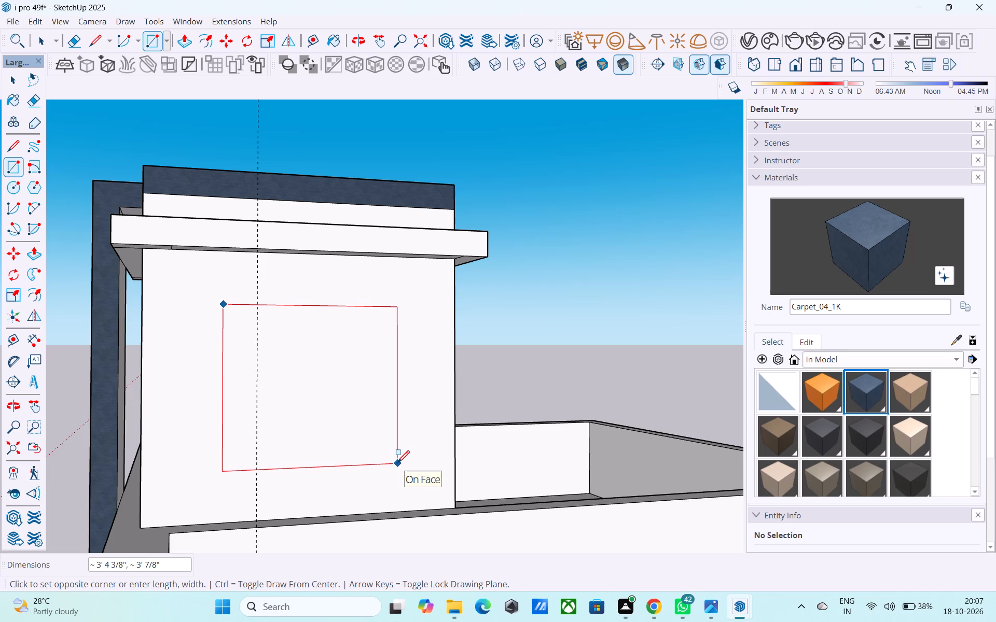
pyautogui.write("4',4'")
pyautogui.press('Return')
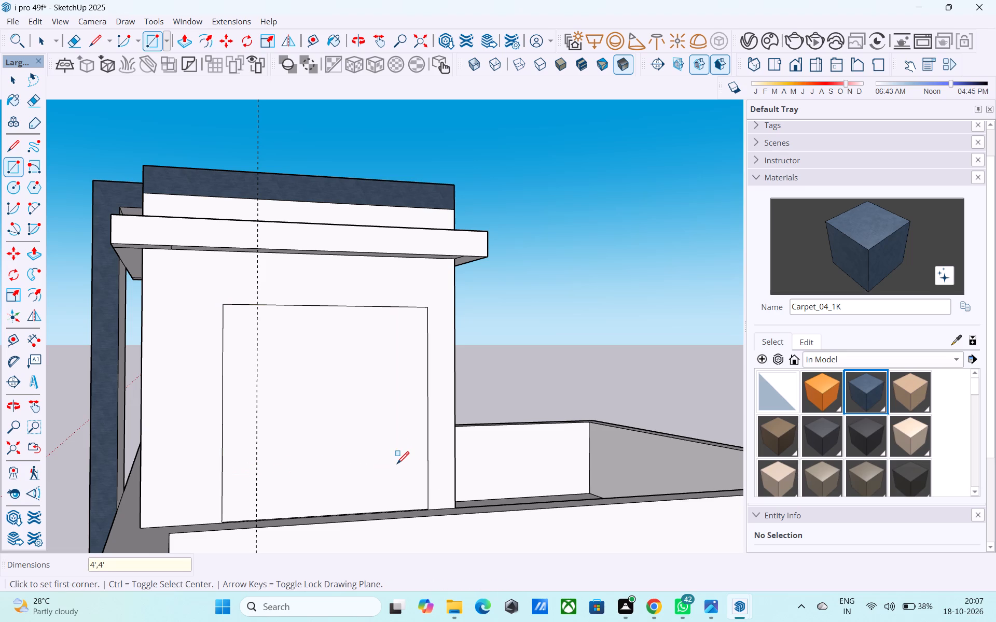
pyautogui.write("3',3'")
pyautogui.press('Return')
# Offset the square on the rooftop block's front wall 2" inward to outline a window frame.
pyautogui.scroll(-5, 326, 436)
pyautogui.moveTo(255, 394); pyautogui.dragTo(270, 364, button='middle')
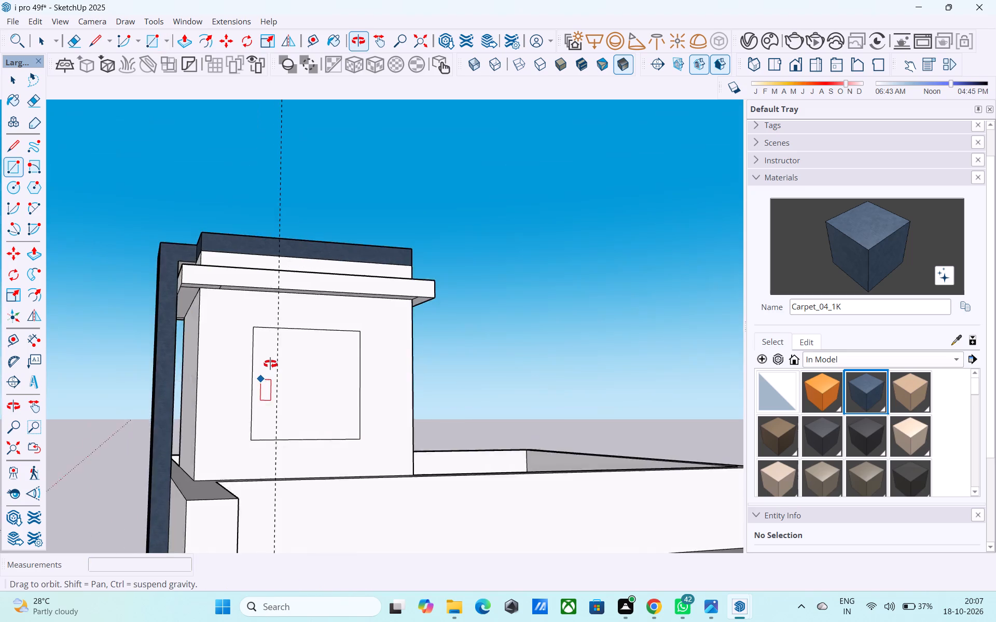
pyautogui.moveTo(270, 364); pyautogui.dragTo(239, 451, button='middle')
pyautogui.scroll(4, 247, 422)
pyautogui.press('space')
pyautogui.click(344, 411)
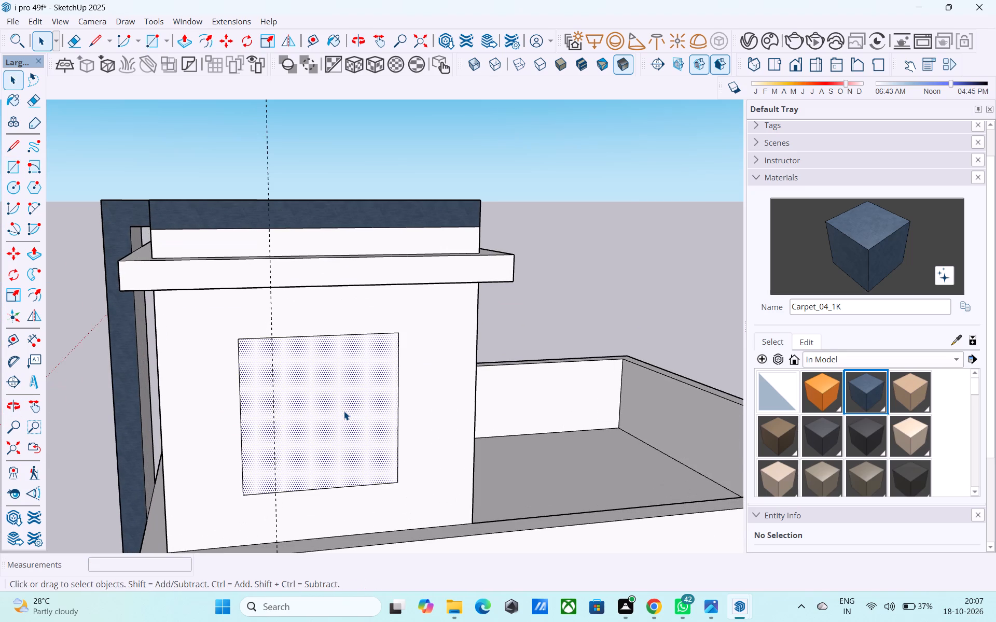
pyautogui.press('f')
pyautogui.click(344, 411)
pyautogui.write('2"')
pyautogui.press('Return')
# Push the inner square of the rooftop window 6" into the wall to cut the opening.
pyautogui.press('space')
pyautogui.click(344, 406)
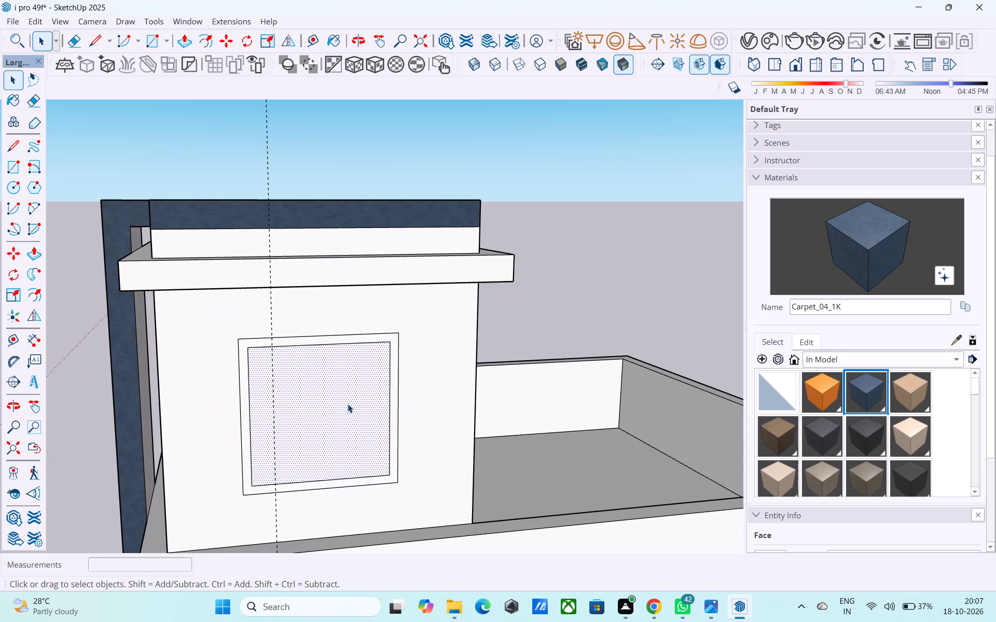
pyautogui.press('p')
pyautogui.click(347, 403)
pyautogui.click(345, 388)
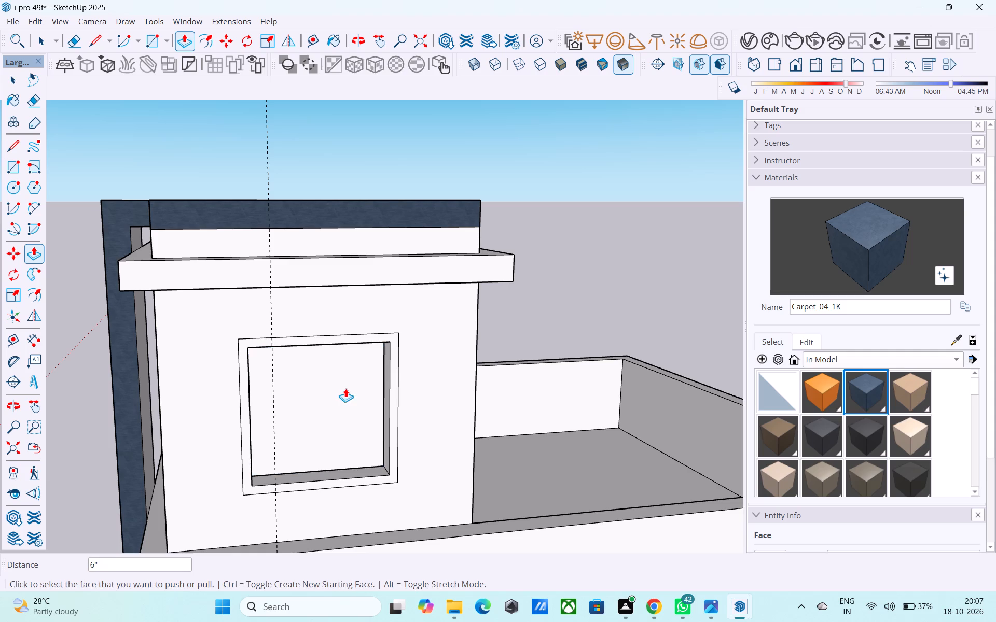
# Examine the rooftop window opening and the whole house from the front and sides.
pyautogui.moveTo(268, 424); pyautogui.dragTo(130, 433, button='middle')
pyautogui.scroll(1, 165, 433)
pyautogui.scroll(-9, 128, 426)
pyautogui.moveTo(277, 439); pyautogui.dragTo(397, 398, button='middle')
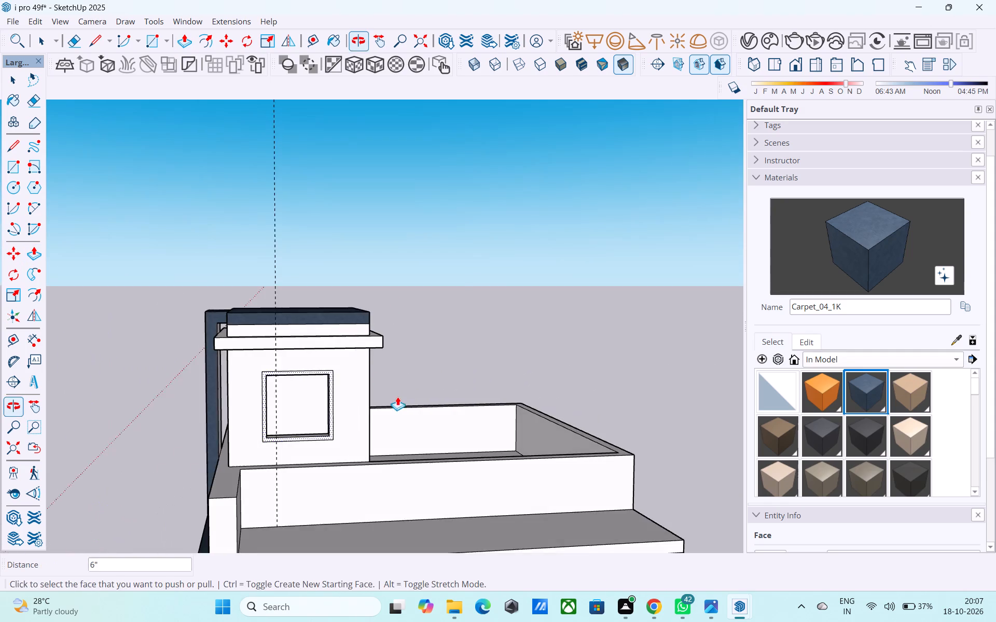
pyautogui.scroll(-3, 351, 319)
pyautogui.moveTo(334, 360); pyautogui.dragTo(420, 353, button='middle')
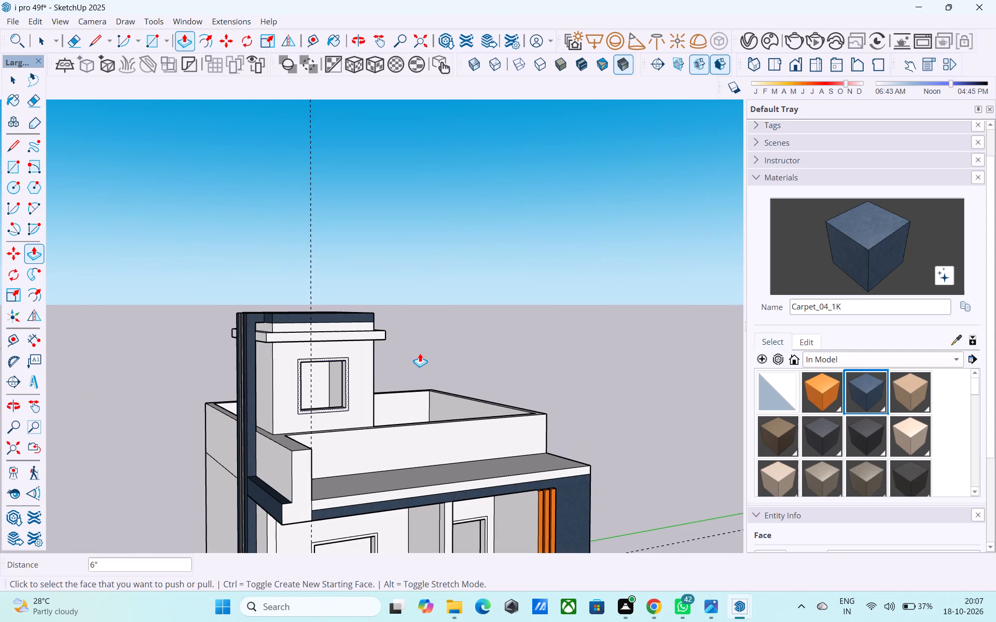
pyautogui.moveTo(419, 354); pyautogui.dragTo(409, 387, button='middle')
pyautogui.moveTo(409, 387); pyautogui.dragTo(404, 363, button='middle')
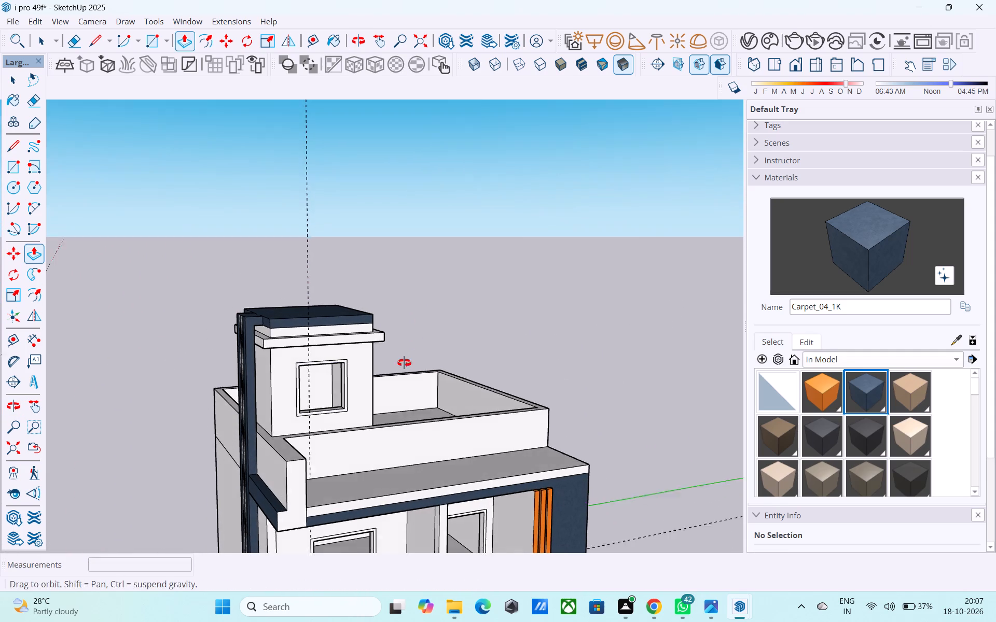
pyautogui.moveTo(404, 363); pyautogui.dragTo(405, 355, button='middle')
pyautogui.scroll(-4, 365, 324)
pyautogui.moveTo(361, 331); pyautogui.dragTo(729, 315, button='middle')
pyautogui.moveTo(422, 350); pyautogui.dragTo(357, 363, button='middle')
pyautogui.moveTo(376, 416); pyautogui.dragTo(366, 405, button='middle')
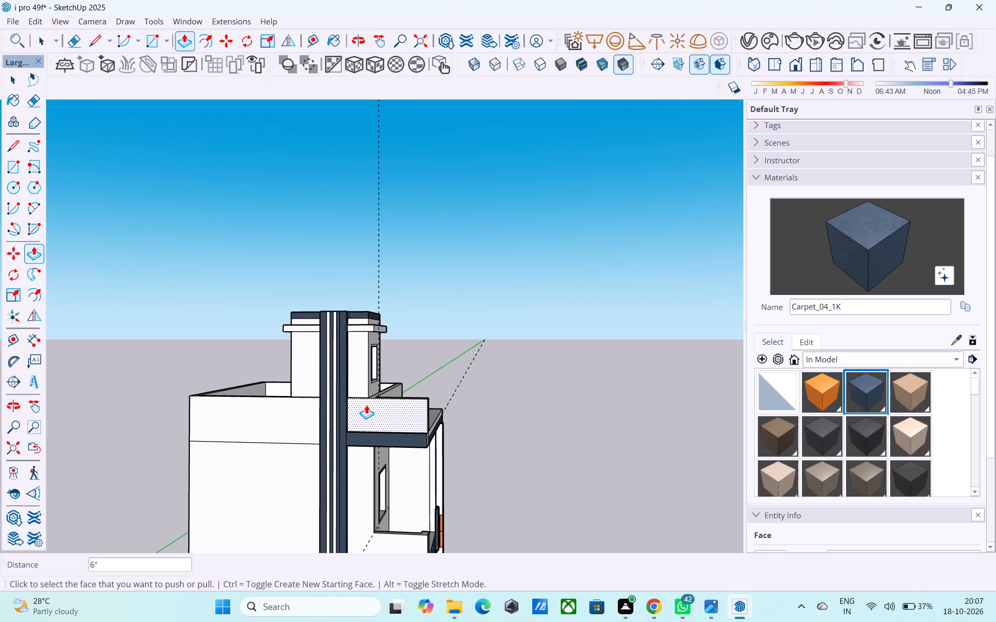
pyautogui.scroll(-1, 366, 405)
pyautogui.scroll(-1, 494, 391)
pyautogui.moveTo(494, 391); pyautogui.dragTo(312, 425, button='middle')
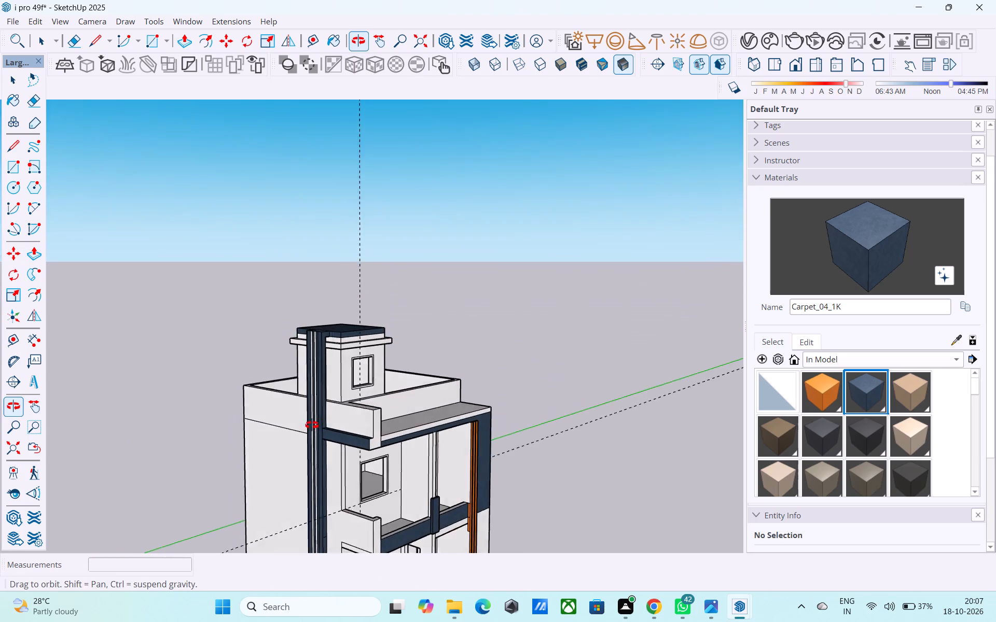
pyautogui.moveTo(312, 425); pyautogui.dragTo(283, 427, button='middle')
pyautogui.scroll(-2, 283, 427)
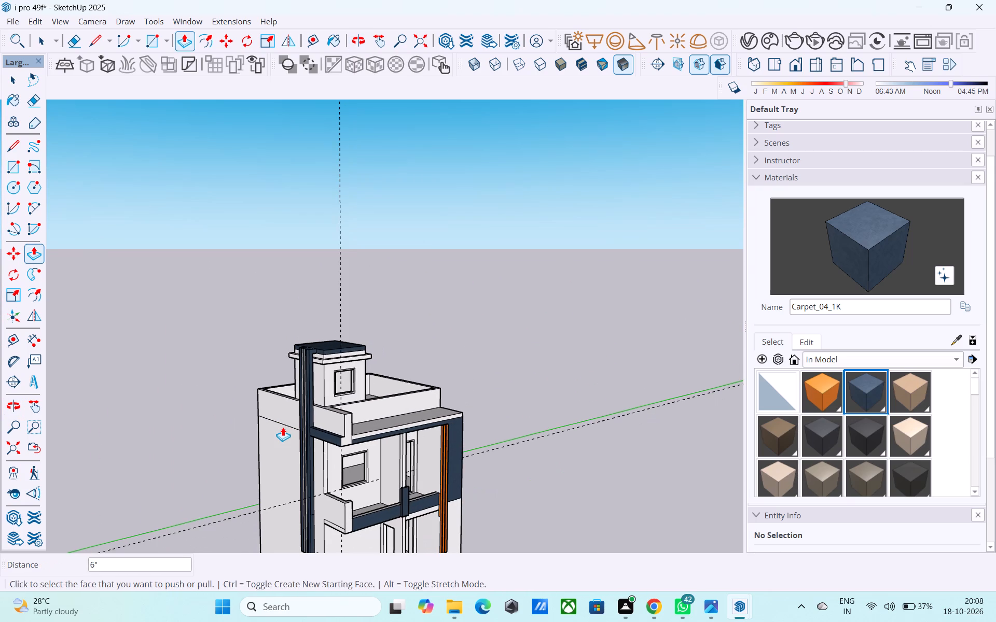
pyautogui.scroll(-2, 384, 423)
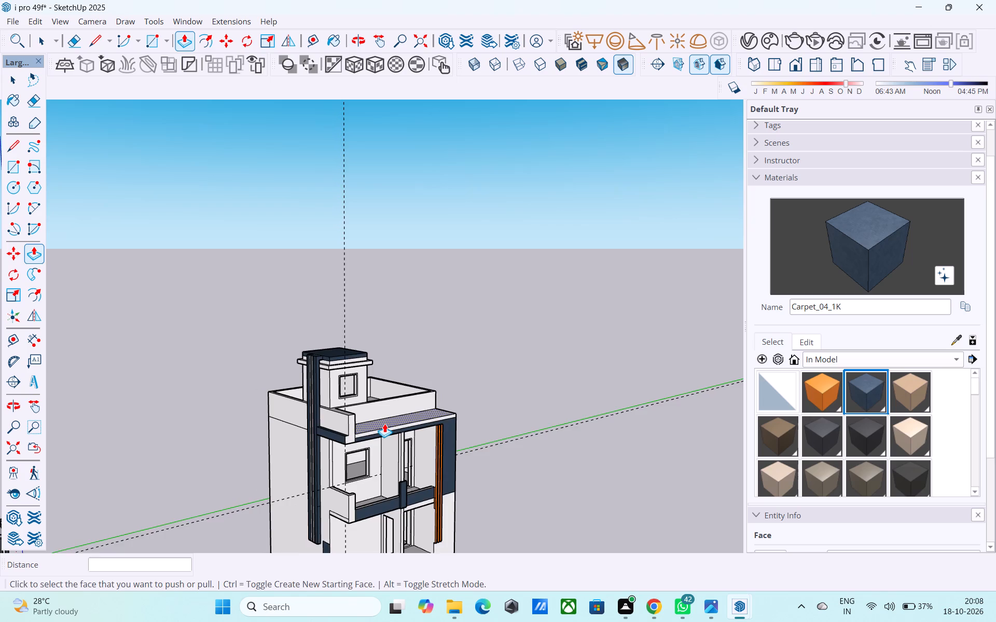
pyautogui.moveTo(384, 423); pyautogui.dragTo(237, 381, button='middle')
pyautogui.scroll(-6, 222, 348)
pyautogui.moveTo(298, 428); pyautogui.dragTo(216, 482, button='middle')
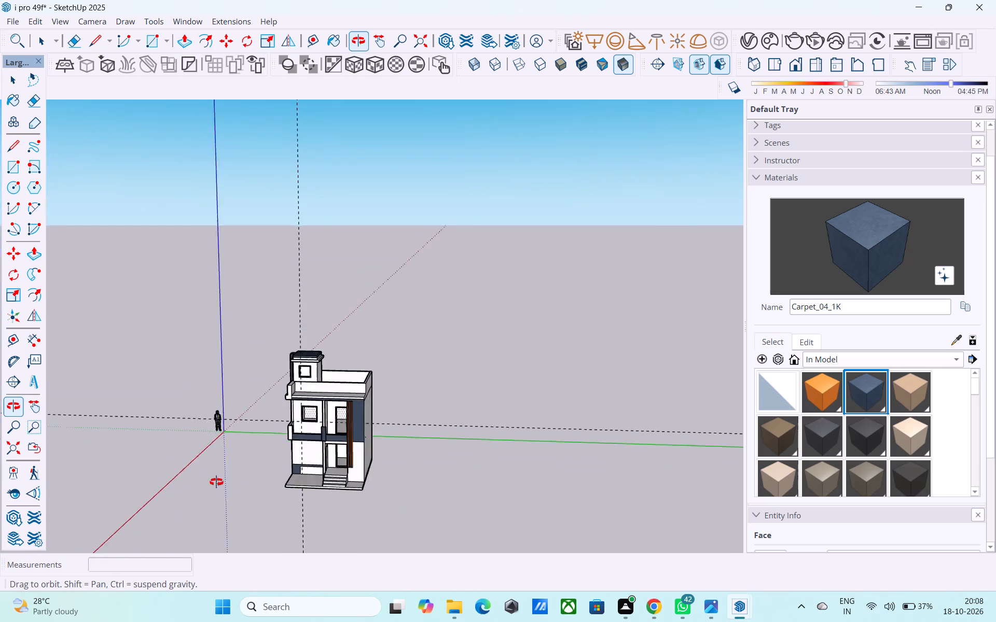
pyautogui.moveTo(216, 482); pyautogui.dragTo(256, 412, button='middle')
pyautogui.scroll(8, 280, 441)
pyautogui.moveTo(289, 446); pyautogui.dragTo(280, 411, button='middle')
pyautogui.scroll(-4, 278, 390)
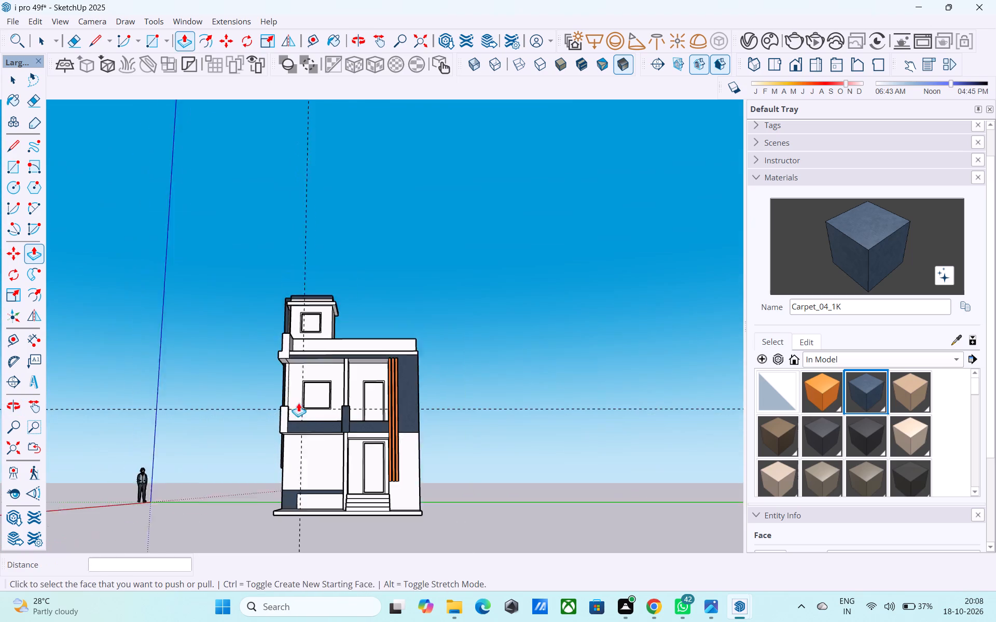
# Draw a 2" by 2" square near the top of the balcony end wall's inner face, above the dark blue band.
pyautogui.moveTo(312, 427); pyautogui.dragTo(125, 513, button='middle')
pyautogui.scroll(19, 303, 434)
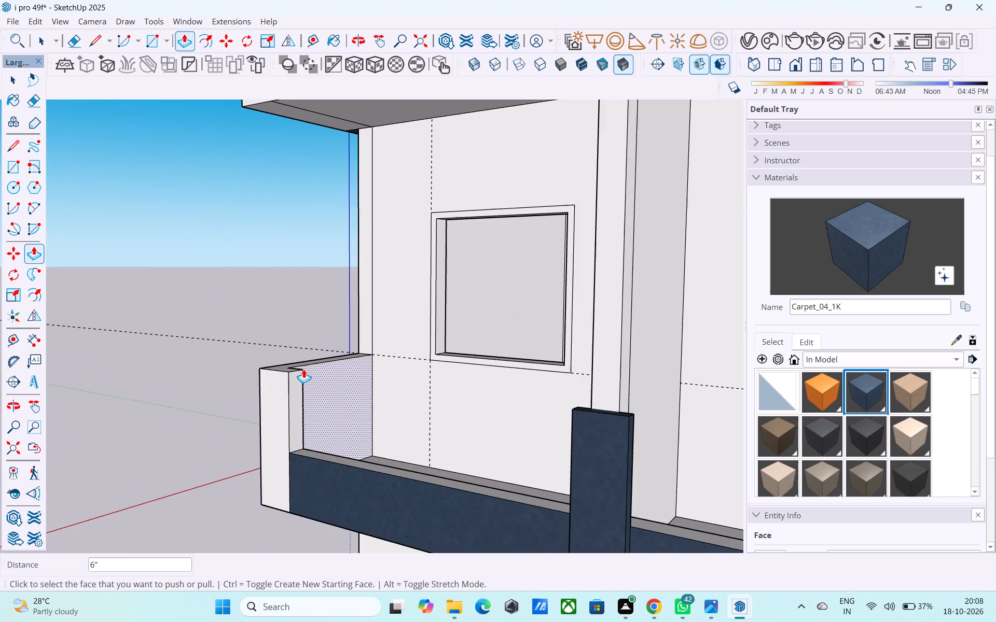
pyautogui.moveTo(301, 383); pyautogui.dragTo(275, 383, button='middle')
pyautogui.moveTo(283, 398); pyautogui.dragTo(268, 405, button='middle')
pyautogui.scroll(4, 272, 413)
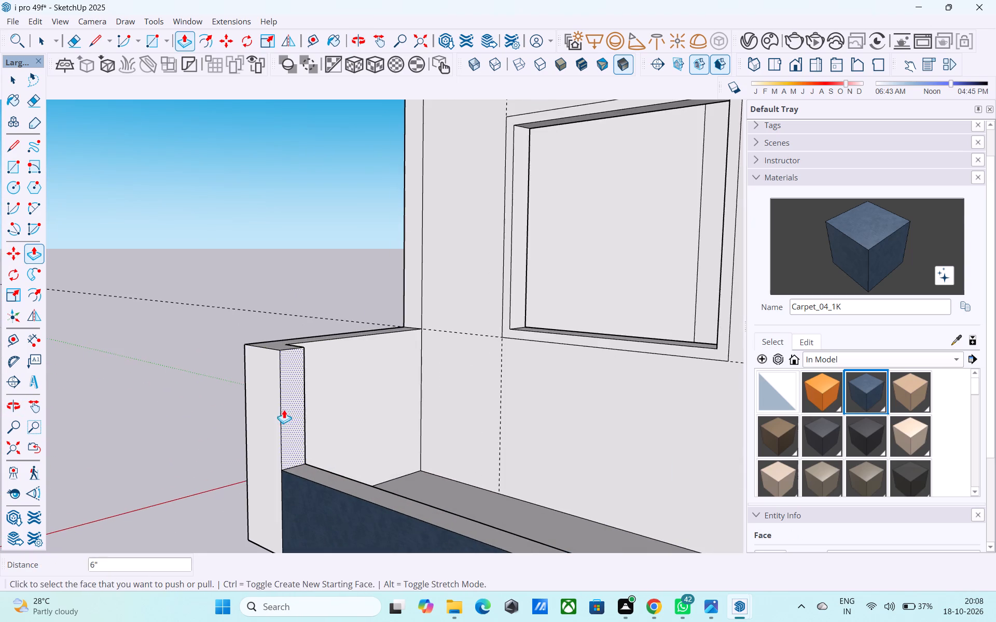
pyautogui.press('space')
pyautogui.scroll(1, 289, 432)
pyautogui.moveTo(289, 433); pyautogui.dragTo(280, 459, button='middle')
pyautogui.scroll(4, 282, 463)
pyautogui.moveTo(292, 484); pyautogui.dragTo(281, 487, button='middle')
pyautogui.scroll(2, 284, 310)
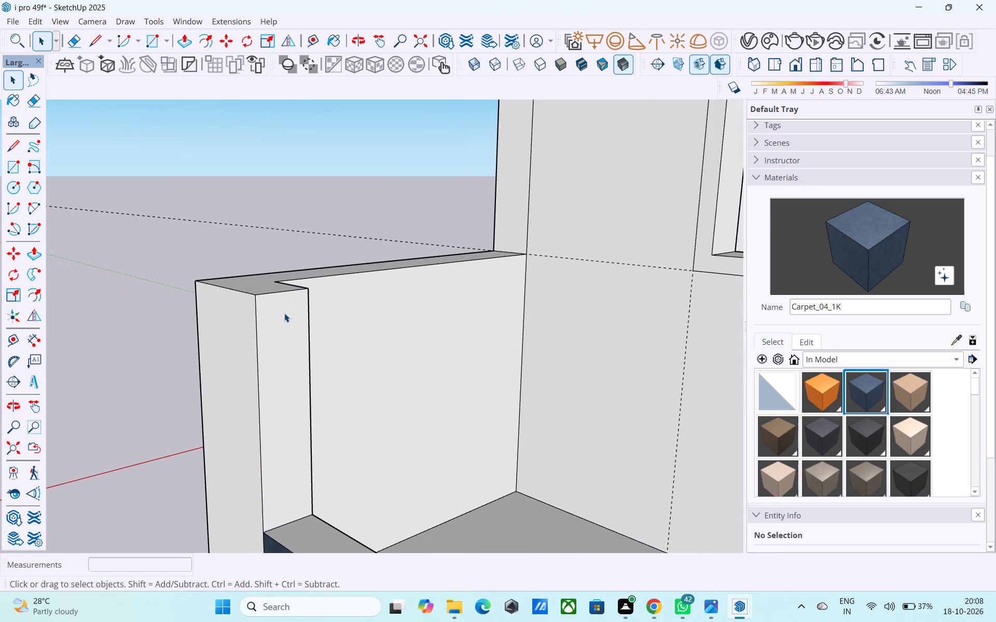
pyautogui.press('r')
pyautogui.moveTo(282, 304); pyautogui.dragTo(237, 362, button='middle')
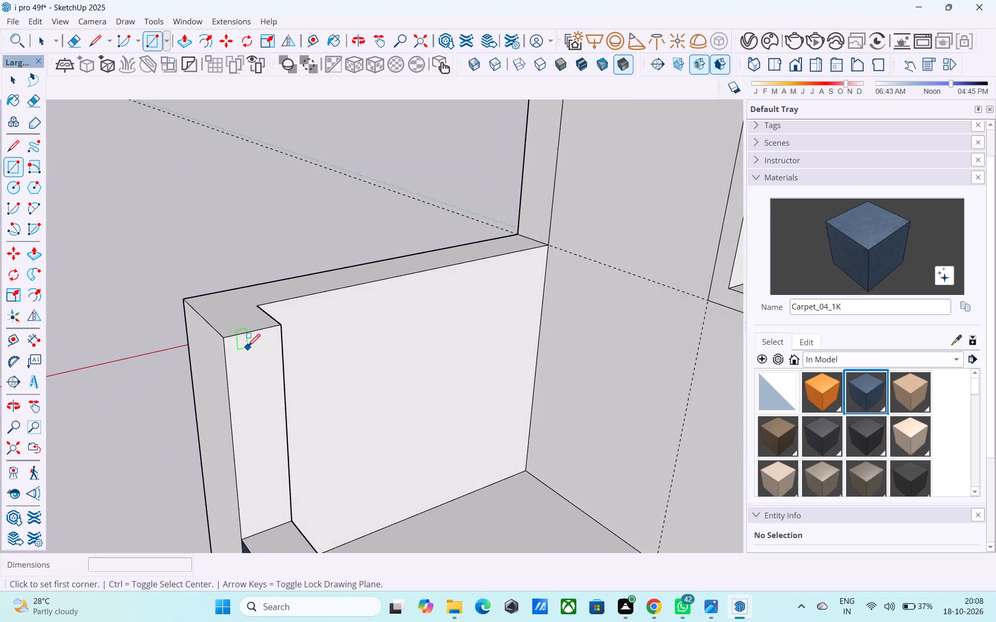
pyautogui.scroll(10, 248, 347)
pyautogui.click(232, 326)
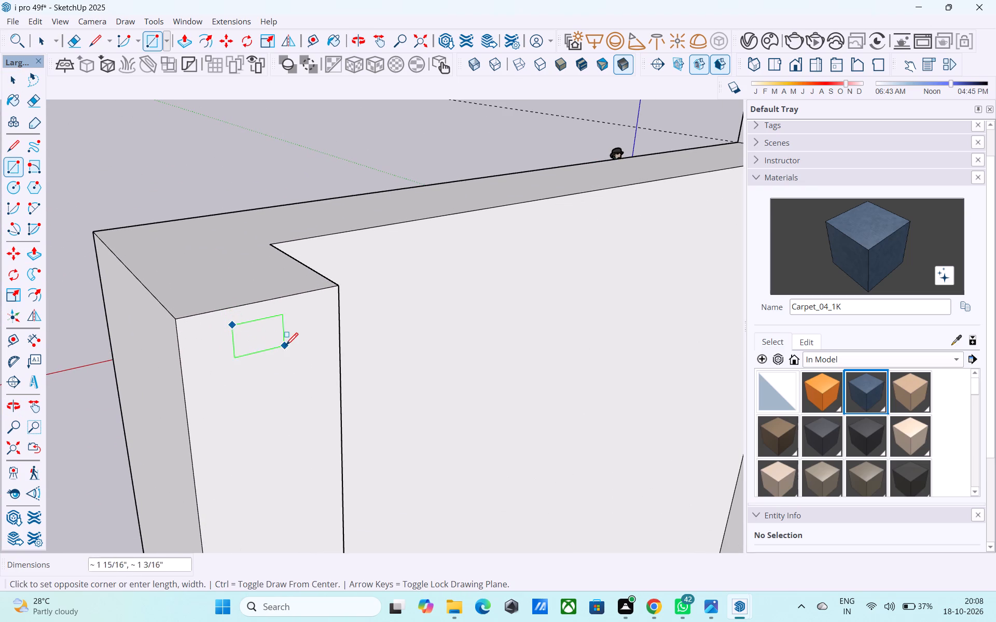
pyautogui.press('2')
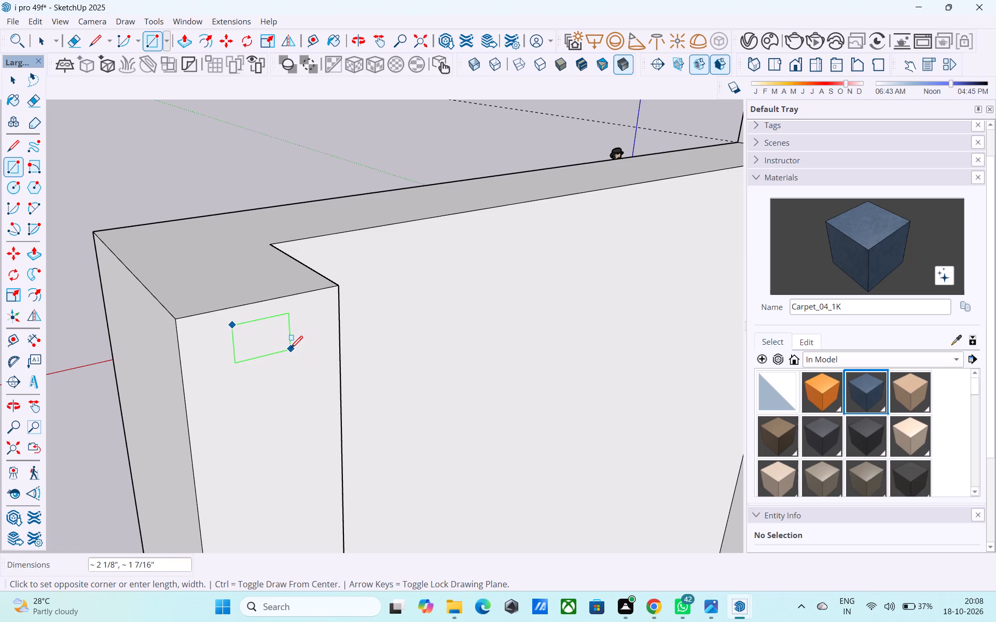
pyautogui.hotkey('shift', '"')
pyautogui.press('Return')
pyautogui.press(',')
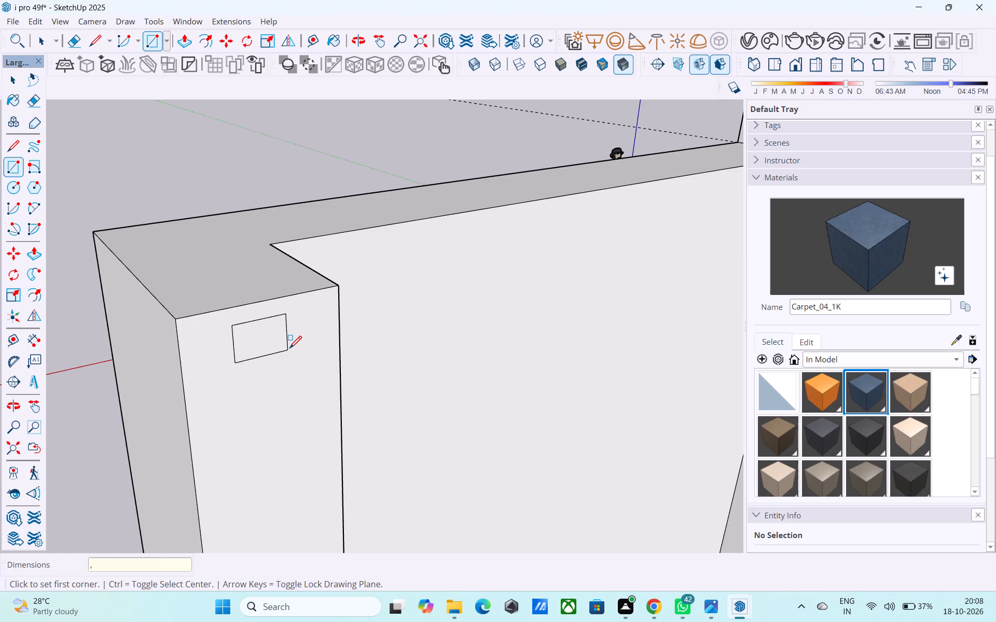
pyautogui.press('BackSpace')
pyautogui.press('BackSpace')
pyautogui.press('BackSpace')
pyautogui.press('BackSpace')
pyautogui.write('2",2"')
pyautogui.press('Return')
pyautogui.press('space')
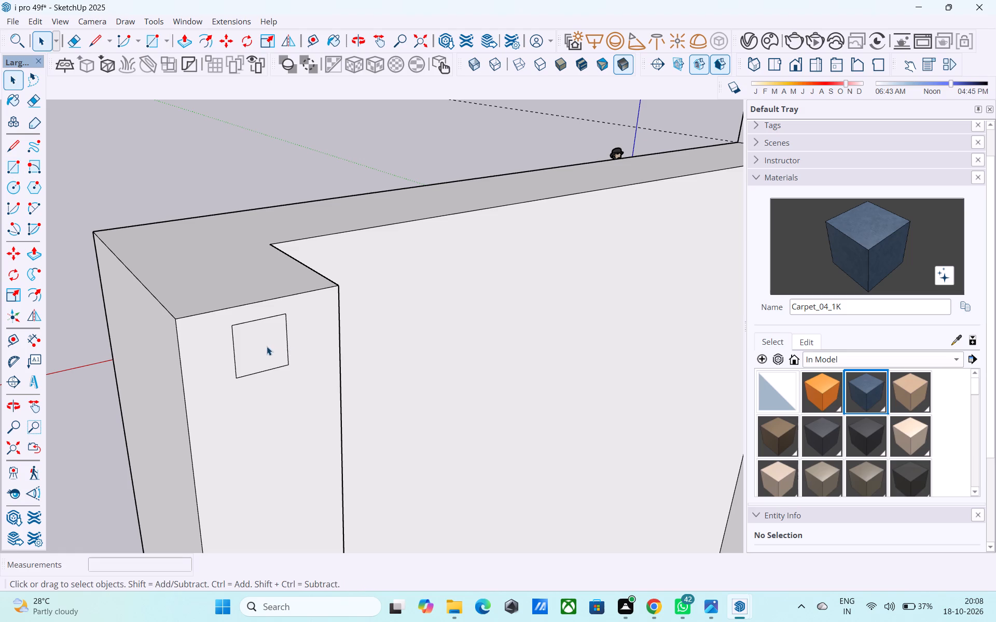
# Copy the 2" square about 1' 9 1/4" straight down the balcony end wall and divide the distance into 6 evenly spaced copies.
pyautogui.click(267, 346)
pyautogui.scroll(-3, 269, 342)
pyautogui.press('m')
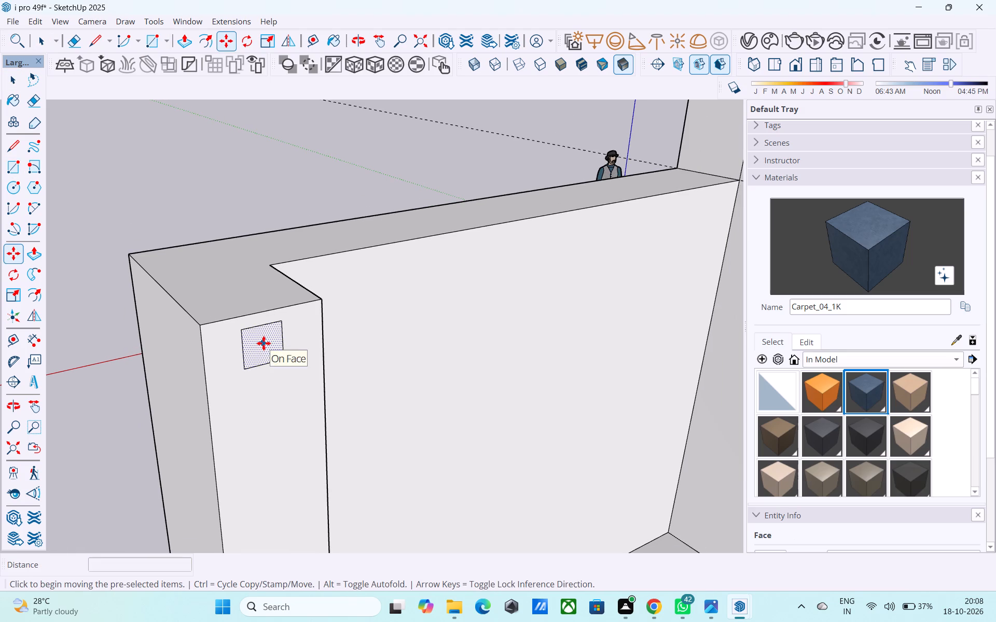
pyautogui.click(247, 332)
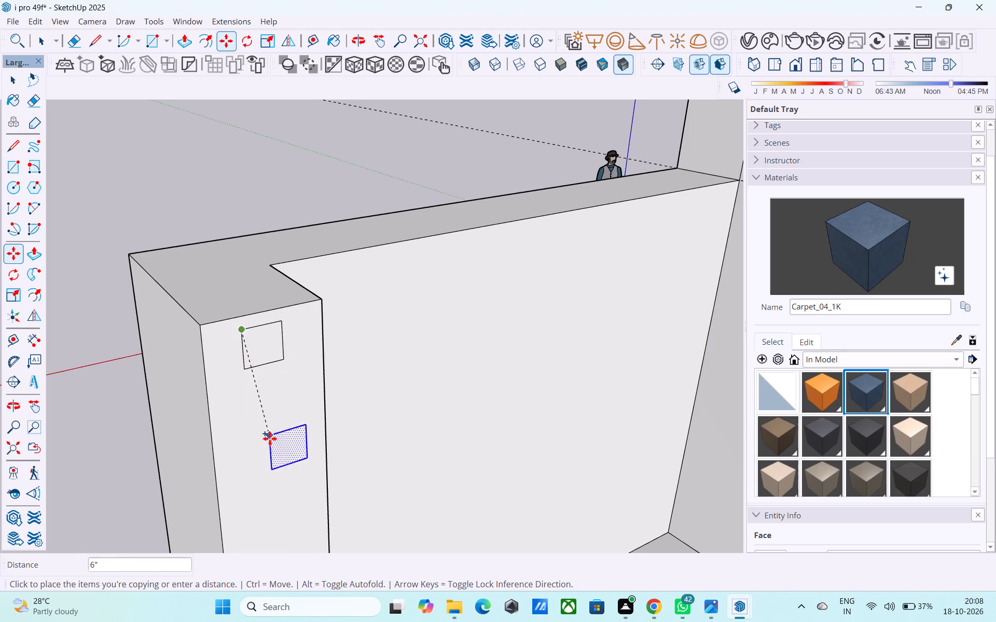
pyautogui.moveTo(270, 445); pyautogui.dragTo(308, 256, button='middle')
pyautogui.scroll(-2, 308, 259)
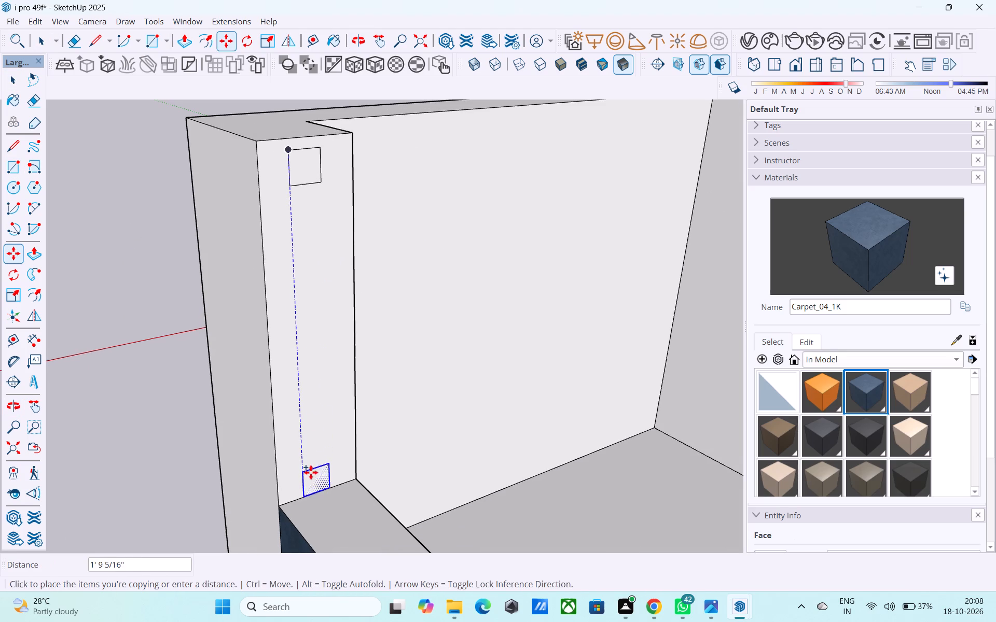
pyautogui.click(309, 472)
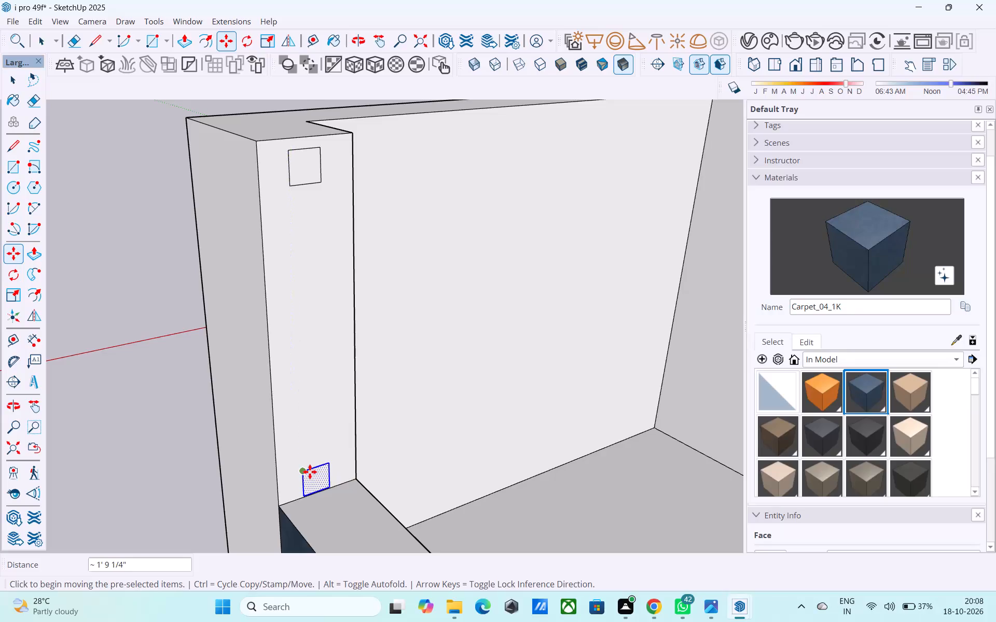
pyautogui.press('/')
pyautogui.press('6')
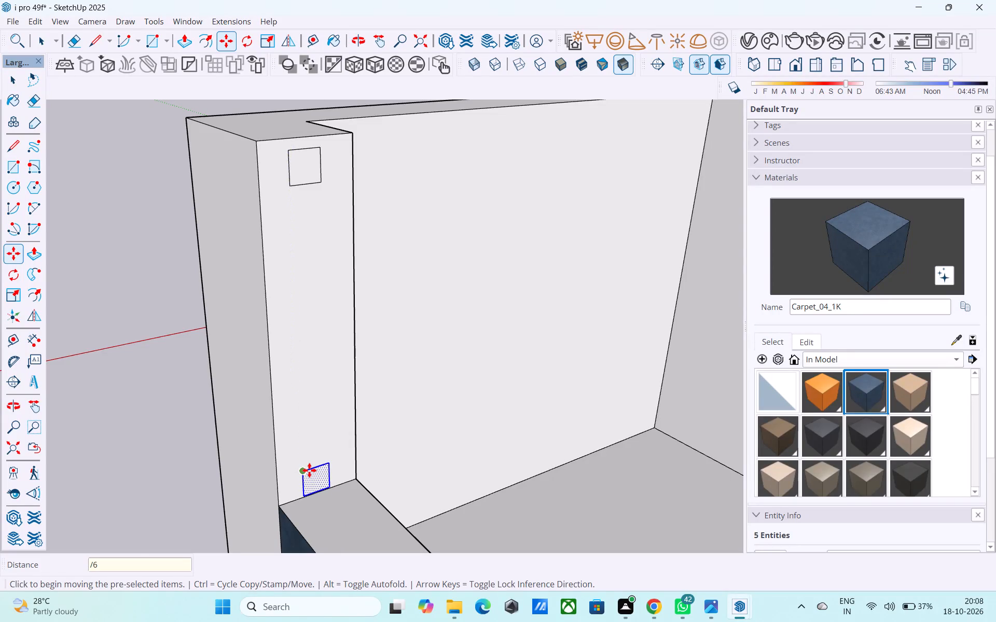
pyautogui.press('Return')
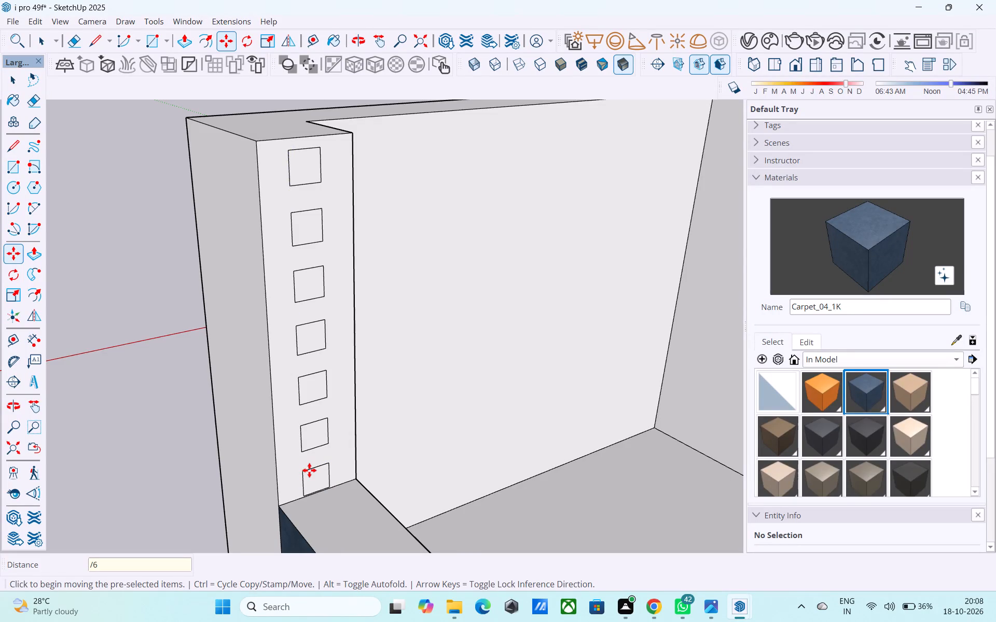
# Extrude the topmost 2" square 7' 6" across the balcony to the dark blue post as the top railing bar.
pyautogui.scroll(-4, 248, 521)
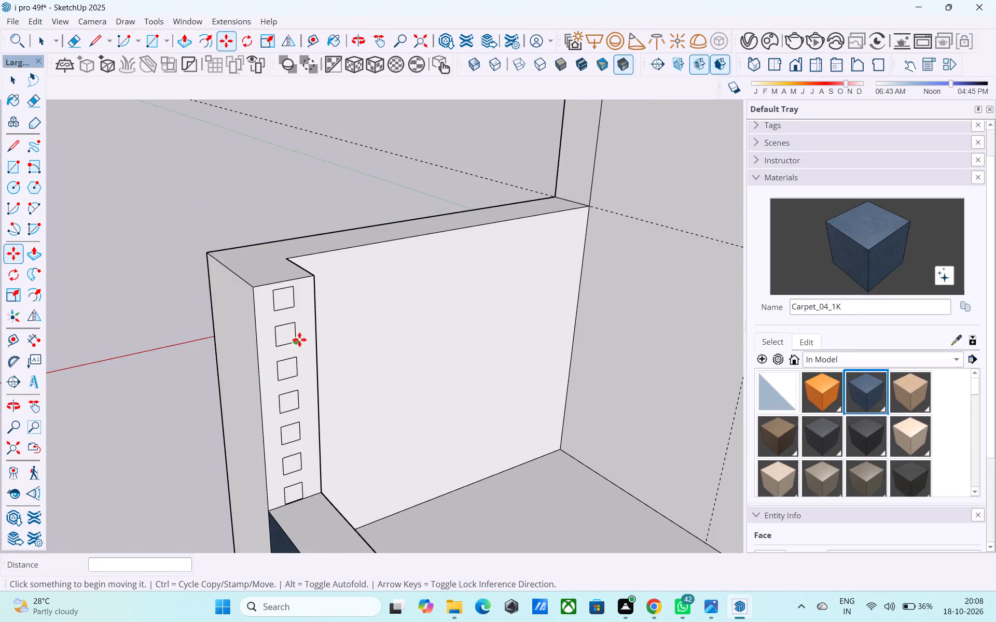
pyautogui.moveTo(299, 340); pyautogui.dragTo(322, 328, button='middle')
pyautogui.scroll(-6, 135, 270)
pyautogui.moveTo(174, 314); pyautogui.dragTo(356, 325, button='middle')
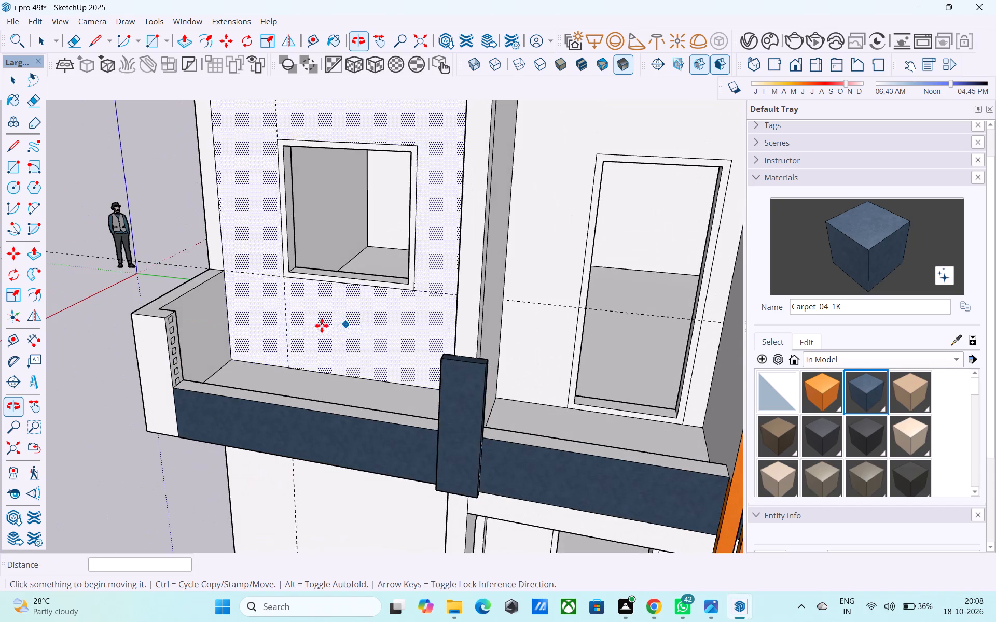
pyautogui.scroll(9, 181, 342)
pyautogui.press('space')
pyautogui.moveTo(150, 324); pyautogui.dragTo(174, 359, button='middle')
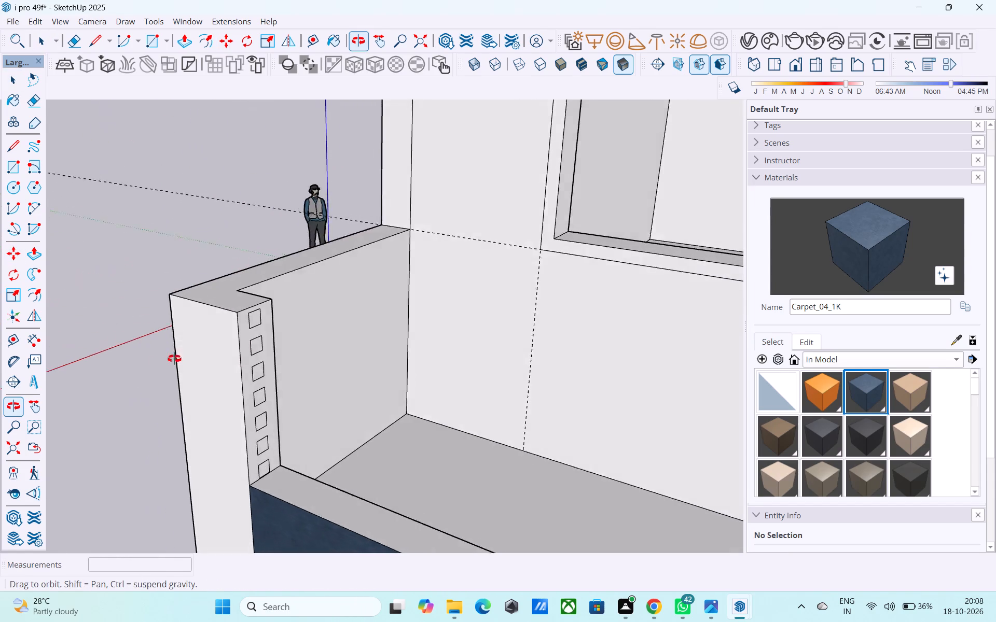
pyautogui.moveTo(174, 359); pyautogui.dragTo(149, 366, button='middle')
pyautogui.scroll(5, 280, 335)
pyautogui.click(227, 302)
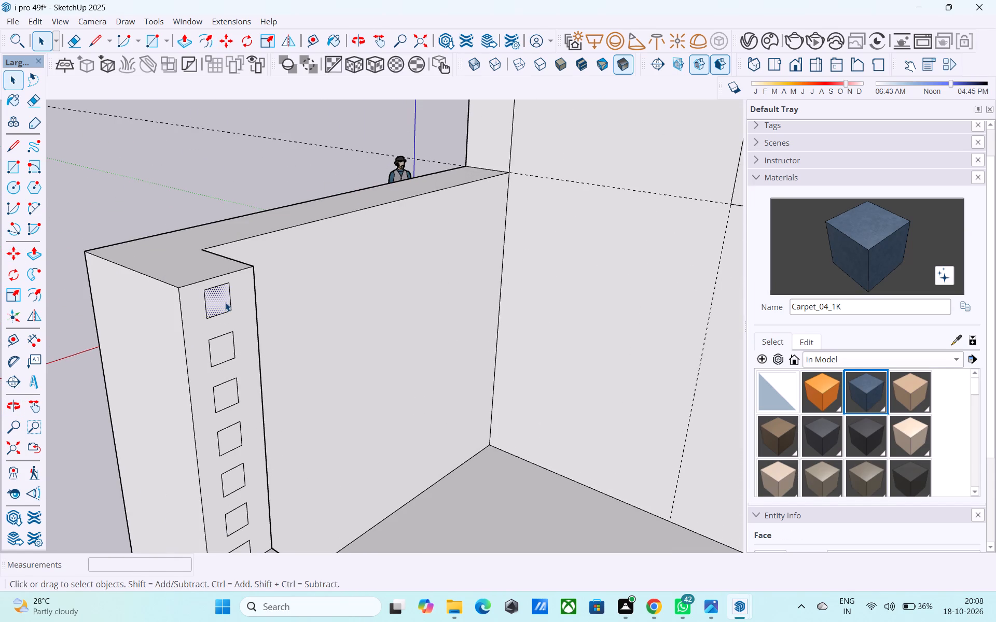
pyautogui.press('p')
pyautogui.click(224, 302)
pyautogui.scroll(-4, 230, 310)
pyautogui.moveTo(230, 310); pyautogui.dragTo(310, 359, button='middle')
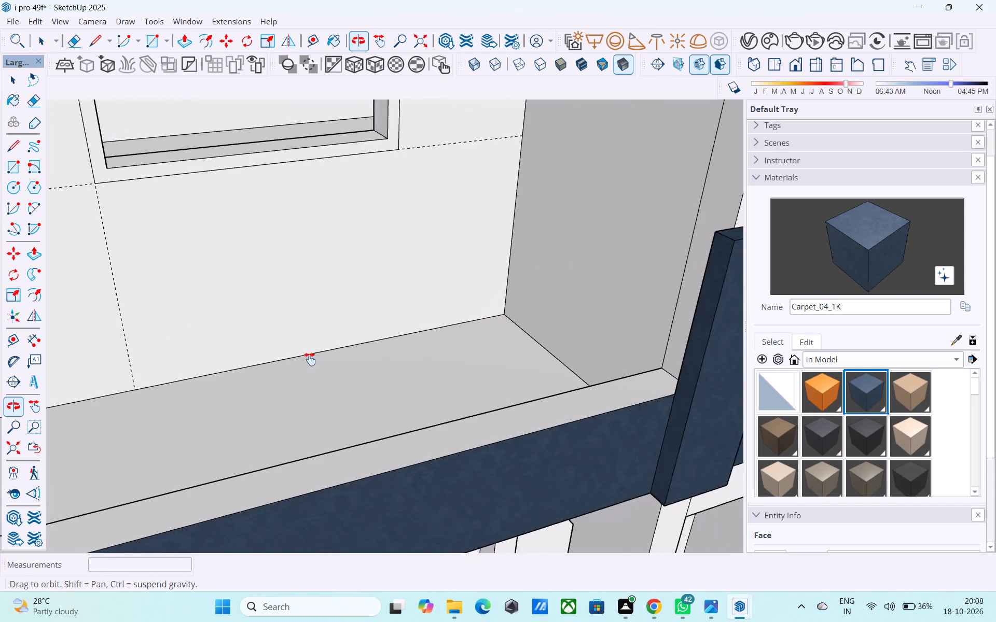
pyautogui.moveTo(310, 359); pyautogui.dragTo(383, 355, button='middle')
pyautogui.click(653, 291)
pyautogui.scroll(-7, 635, 339)
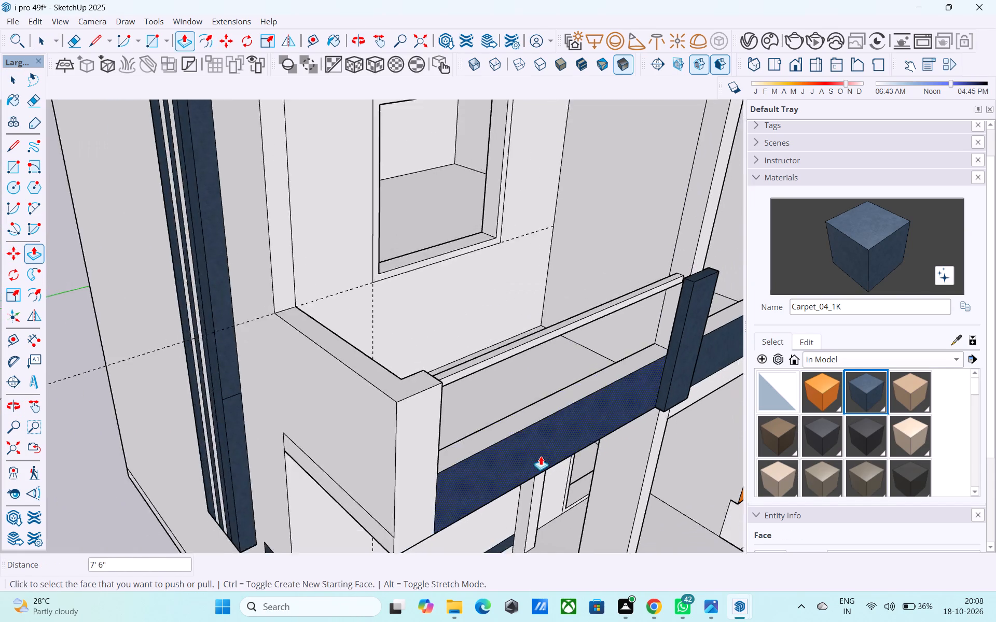
# Extrude the remaining six 2" squares 7' 6" across the balcony to the dark blue post as railing bars.
pyautogui.moveTo(507, 468); pyautogui.dragTo(212, 443, button='middle')
pyautogui.scroll(12, 140, 320)
pyautogui.doubleClick(136, 321)
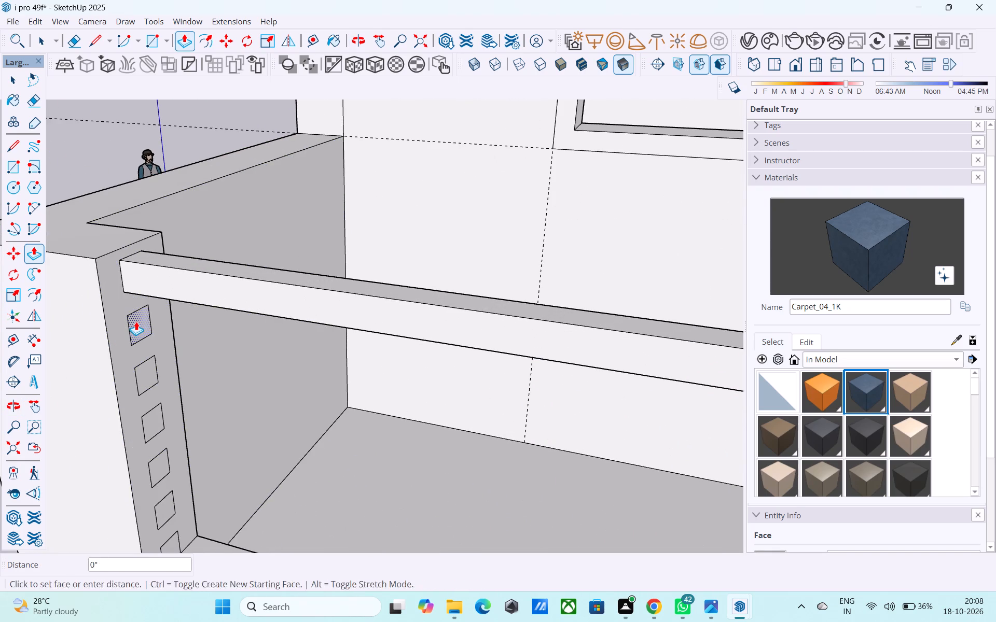
pyautogui.doubleClick(149, 369)
pyautogui.doubleClick(159, 412)
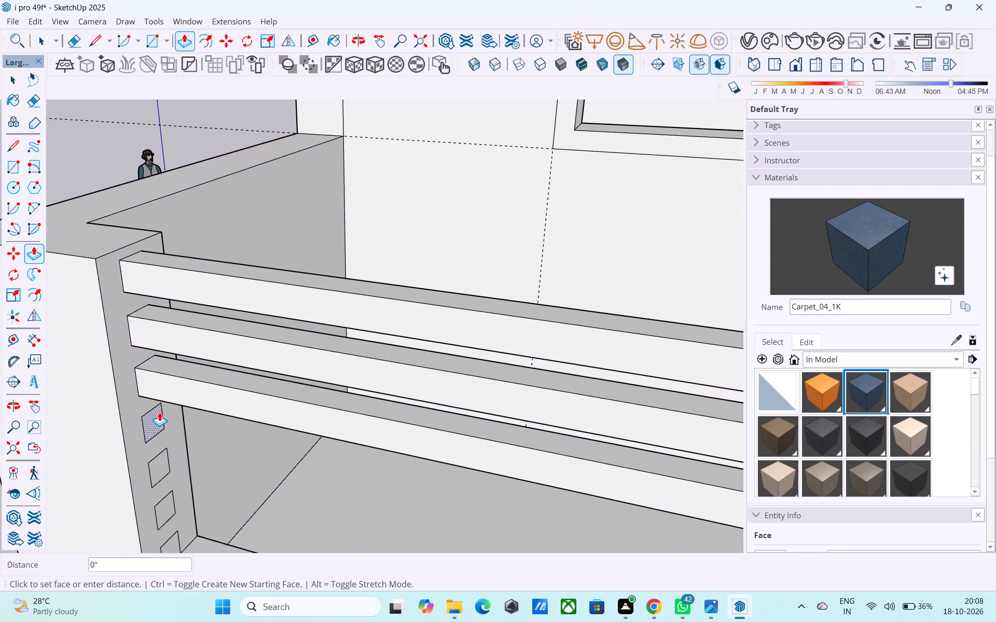
pyautogui.scroll(-6, 384, 179)
pyautogui.moveTo(338, 337); pyautogui.dragTo(307, 312, button='middle')
pyautogui.scroll(12, 264, 299)
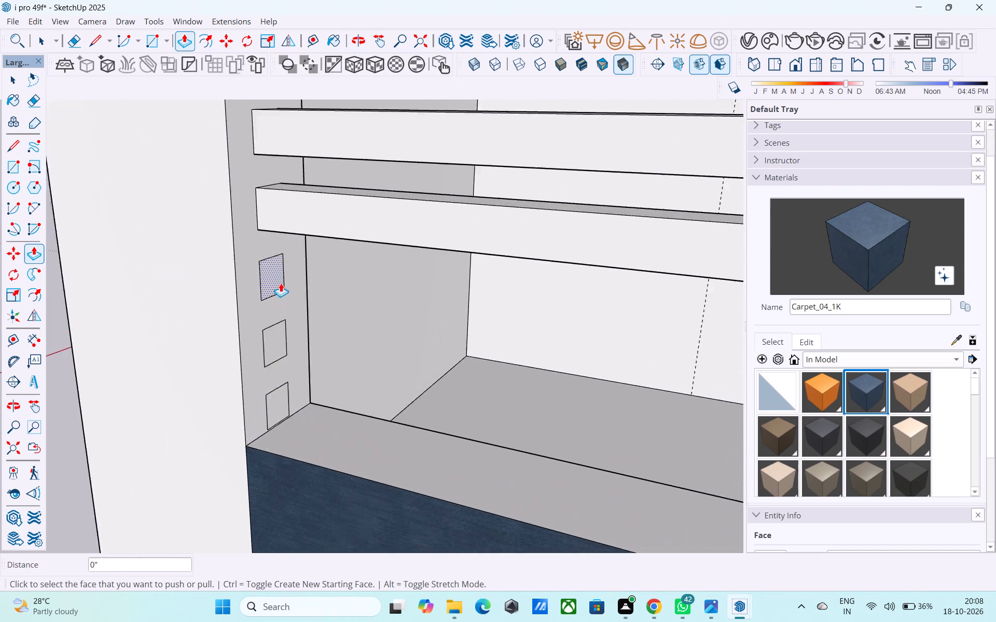
pyautogui.doubleClick(279, 276)
pyautogui.doubleClick(271, 349)
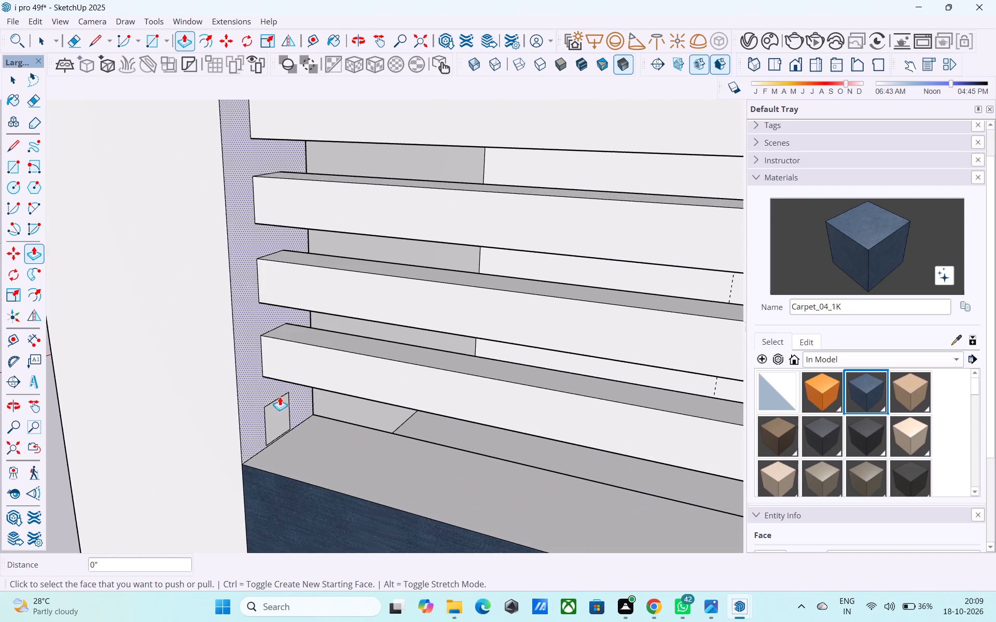
pyautogui.doubleClick(279, 411)
# Examine the horizontal-bar railing and the whole house from the front and sides.
pyautogui.scroll(-13, 277, 409)
pyautogui.scroll(1, 273, 407)
pyautogui.scroll(-9, 273, 407)
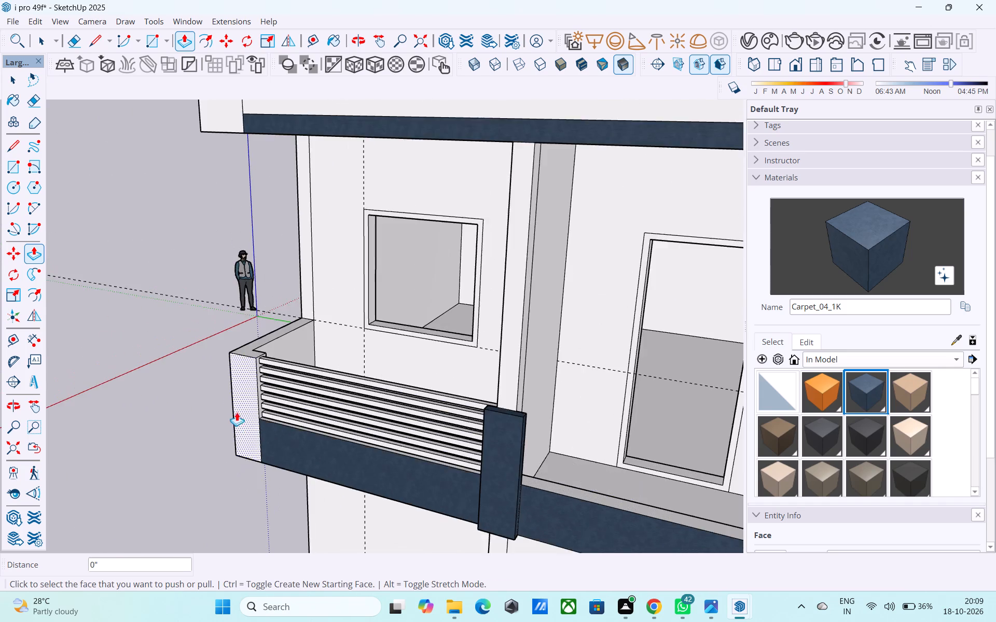
pyautogui.scroll(-4, 237, 412)
pyautogui.moveTo(234, 439); pyautogui.dragTo(563, 389, button='middle')
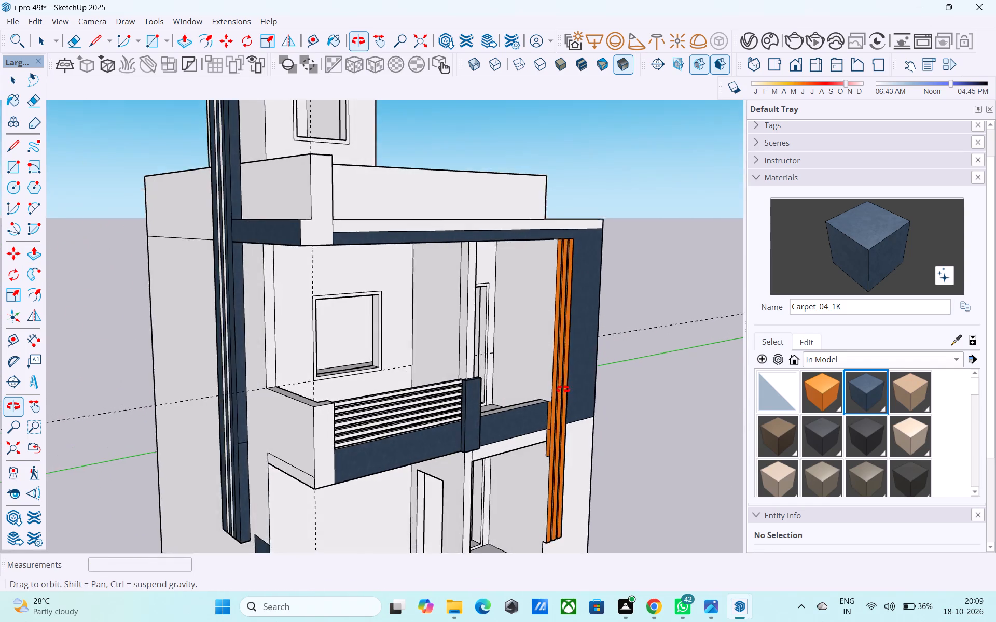
pyautogui.moveTo(563, 389); pyautogui.dragTo(587, 373, button='middle')
pyautogui.scroll(-4, 594, 363)
pyautogui.moveTo(595, 364); pyautogui.dragTo(514, 350, button='middle')
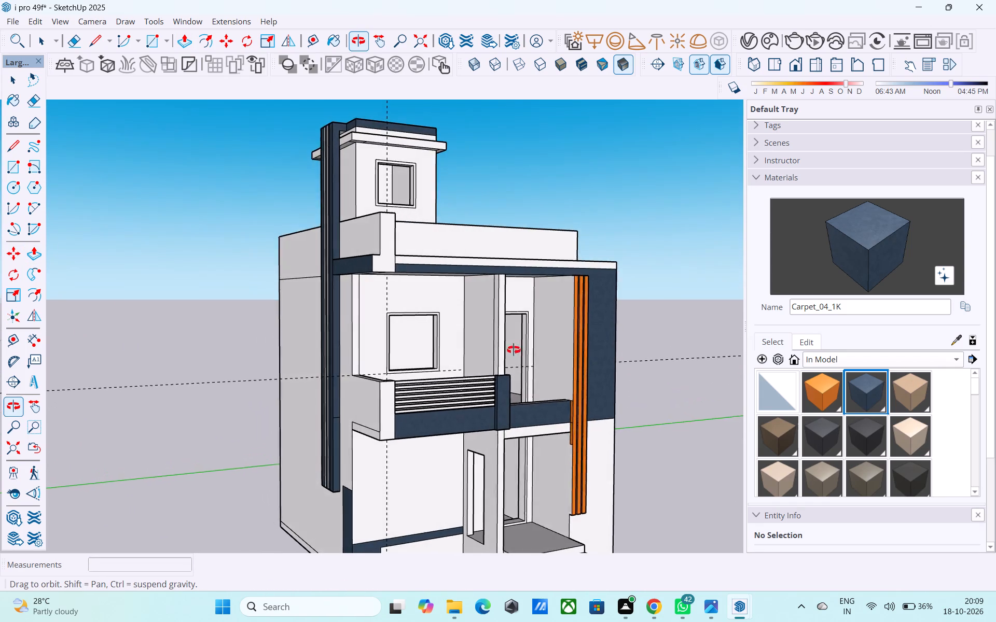
pyautogui.moveTo(514, 350); pyautogui.dragTo(503, 333, button='middle')
pyautogui.scroll(-4, 505, 334)
pyautogui.moveTo(505, 334); pyautogui.dragTo(364, 309, button='middle')
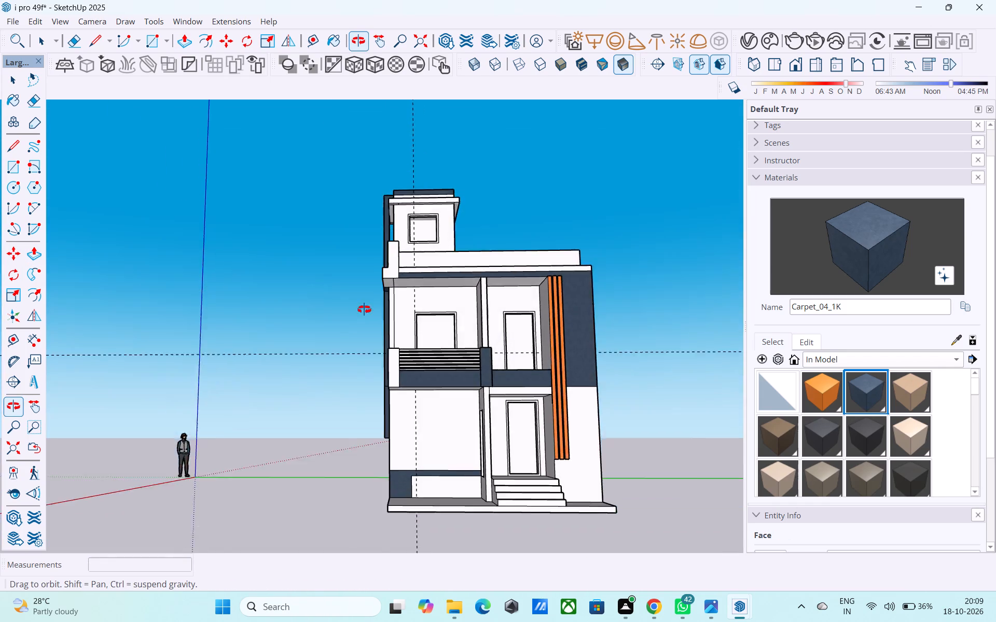
pyautogui.moveTo(364, 309); pyautogui.dragTo(227, 373, button='middle')
pyautogui.moveTo(358, 323); pyautogui.dragTo(160, 299, button='middle')
pyautogui.scroll(4, 258, 348)
pyautogui.scroll(-5, 364, 355)
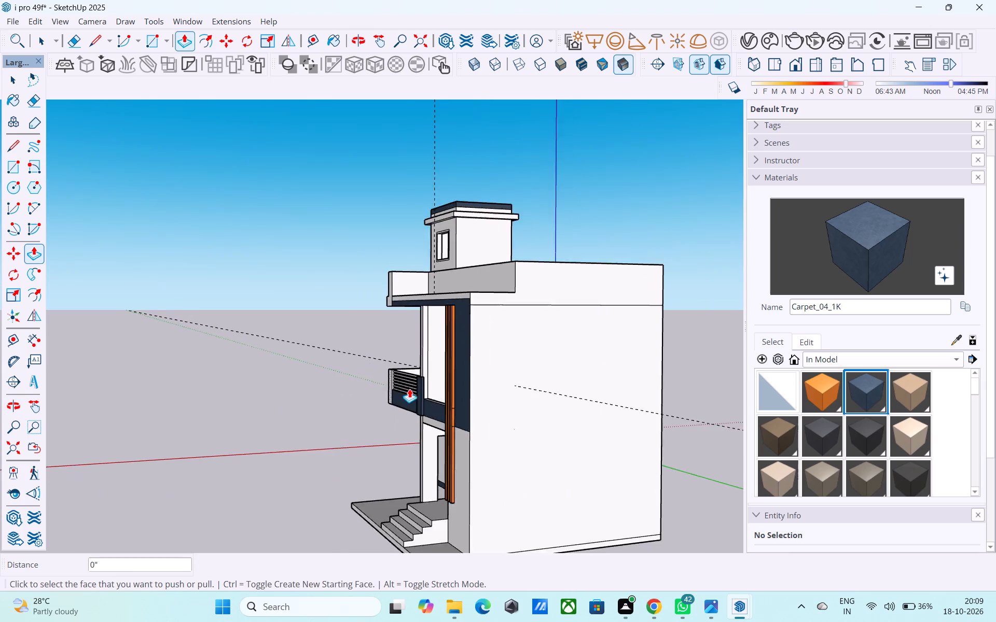
# Draw a 2" by 2" square low on the white wall face beside the dark blue post, just above the ledge.
pyautogui.scroll(15, 409, 389)
pyautogui.scroll(8, 447, 380)
pyautogui.moveTo(424, 379); pyautogui.dragTo(387, 381, button='middle')
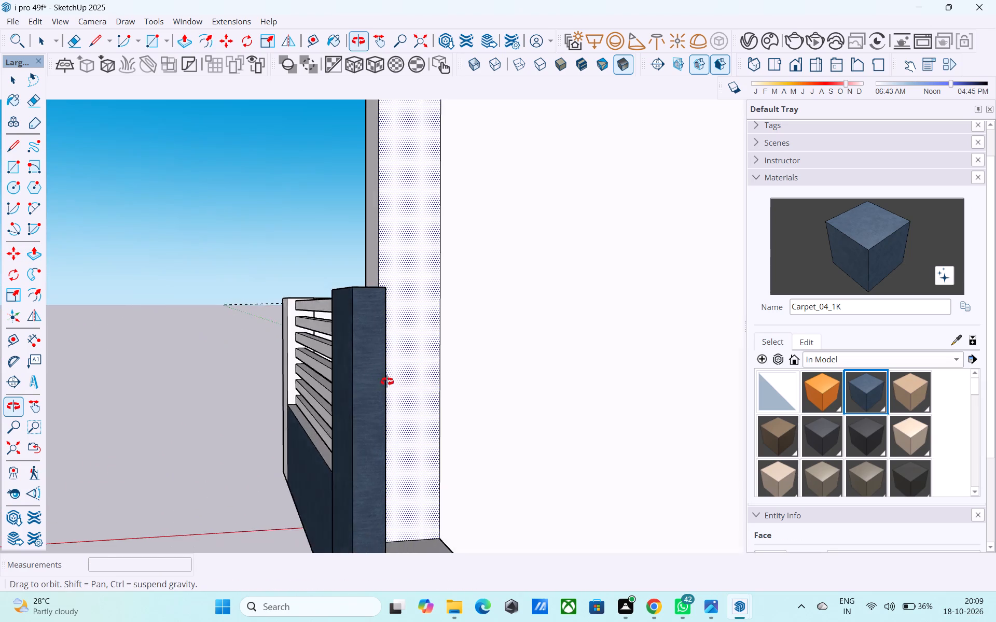
pyautogui.moveTo(387, 381); pyautogui.dragTo(351, 413, button='middle')
pyautogui.scroll(6, 366, 376)
pyautogui.moveTo(379, 348); pyautogui.dragTo(512, 354, button='middle')
pyautogui.scroll(-10, 549, 323)
pyautogui.moveTo(552, 397); pyautogui.dragTo(534, 428, button='middle')
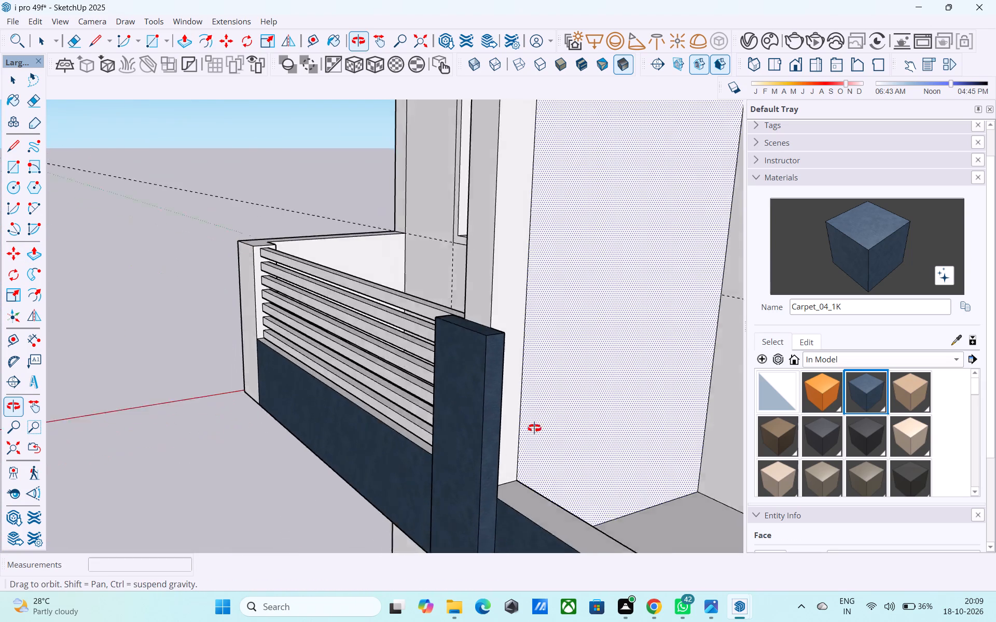
pyautogui.moveTo(534, 428); pyautogui.dragTo(509, 428, button='middle')
pyautogui.scroll(5, 439, 505)
pyautogui.moveTo(522, 451); pyautogui.dragTo(474, 456, button='middle')
pyautogui.moveTo(470, 457); pyautogui.dragTo(455, 464, button='middle')
pyautogui.press('space')
pyautogui.moveTo(442, 519); pyautogui.dragTo(440, 517, button='middle')
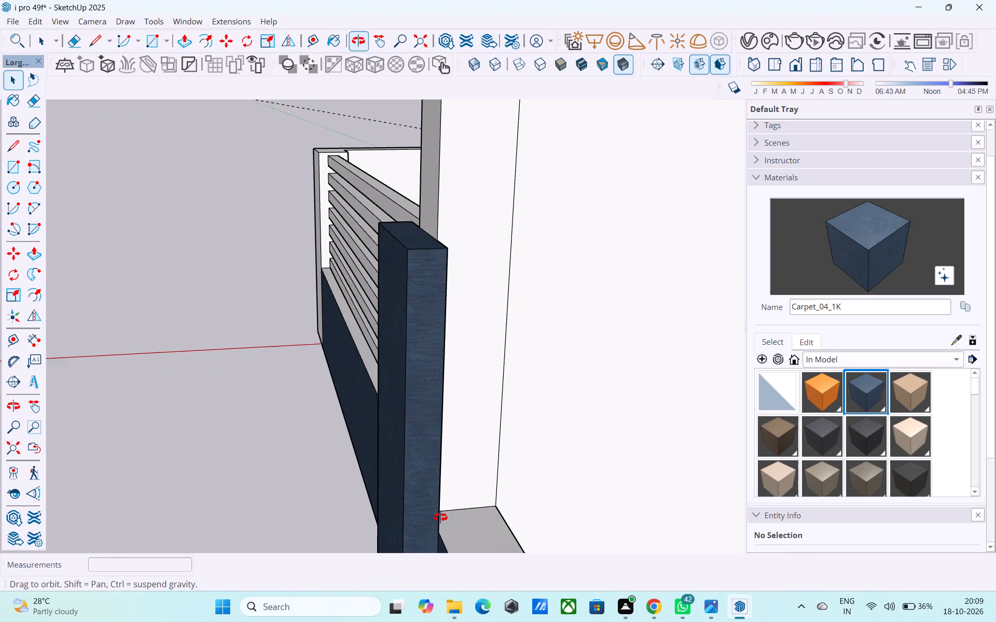
pyautogui.moveTo(440, 517); pyautogui.dragTo(438, 516, button='middle')
pyautogui.press('r')
pyautogui.scroll(3, 481, 529)
pyautogui.moveTo(481, 528); pyautogui.dragTo(427, 532, button='middle')
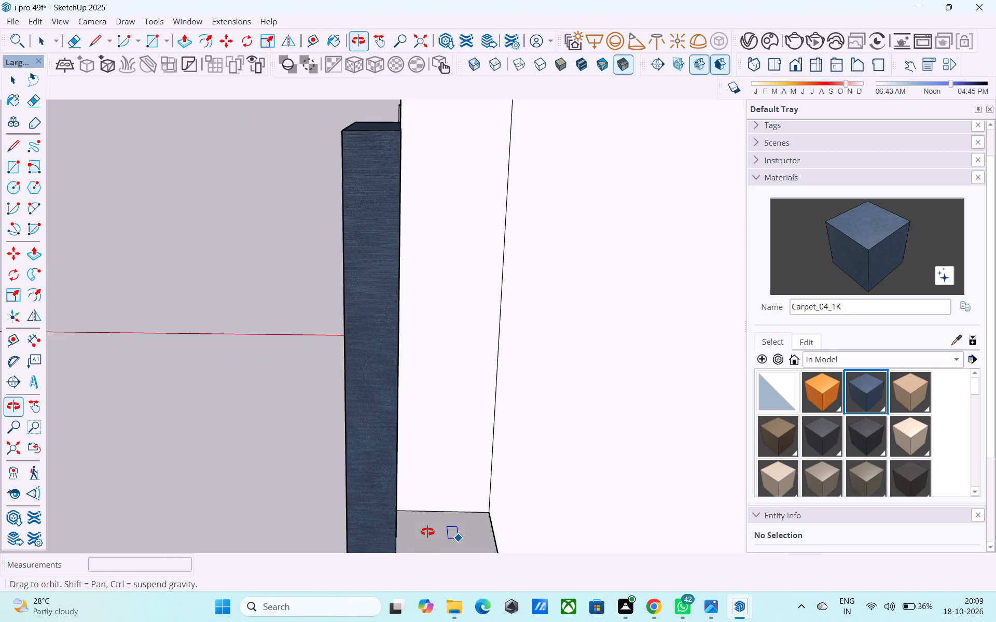
pyautogui.moveTo(427, 532); pyautogui.dragTo(408, 532, button='middle')
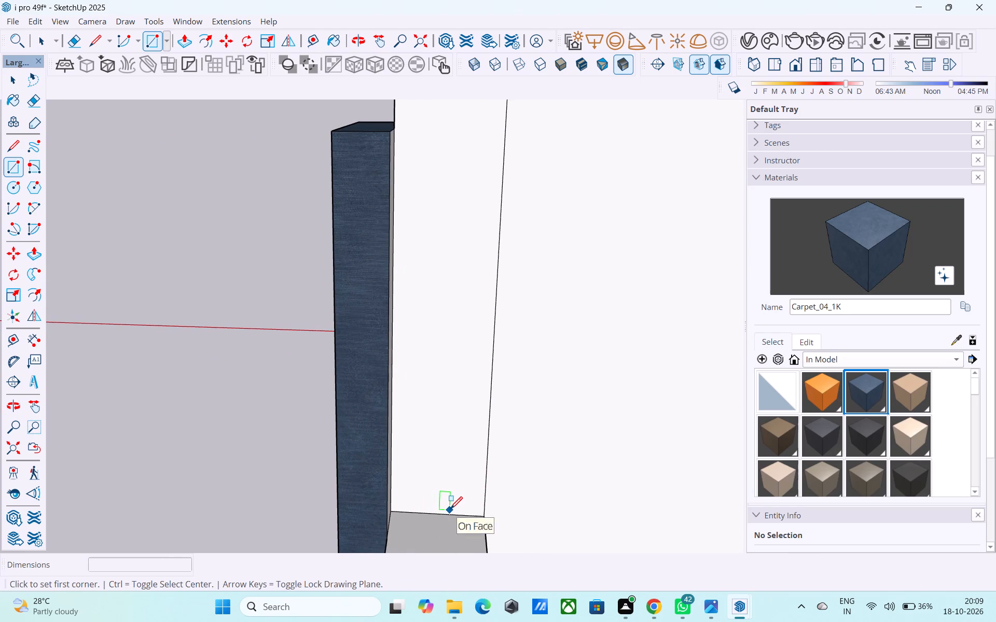
pyautogui.click(450, 510)
pyautogui.write('2",2"')
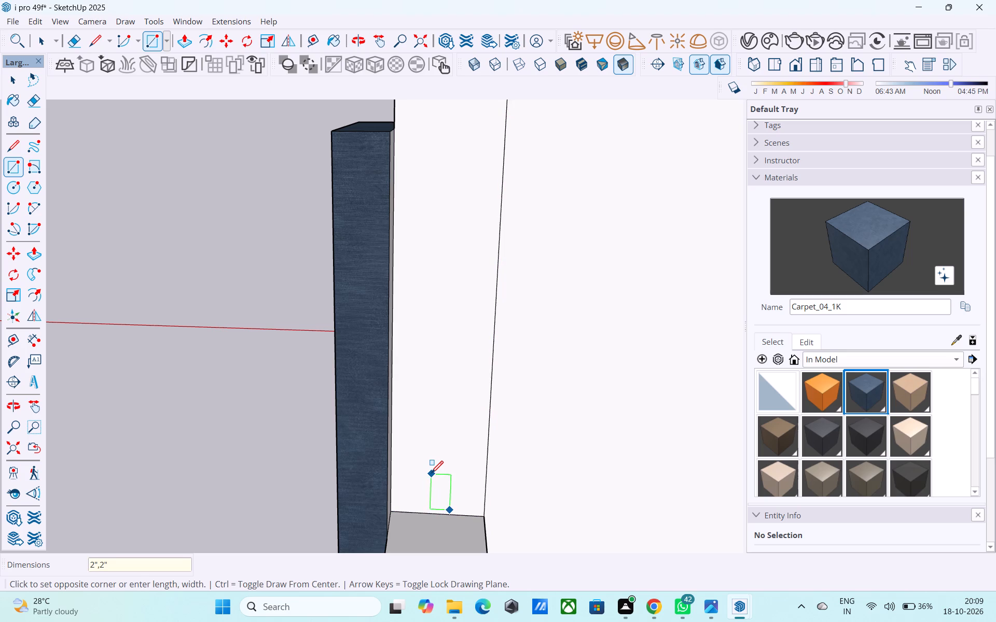
pyautogui.press('Return')
pyautogui.click(427, 488)
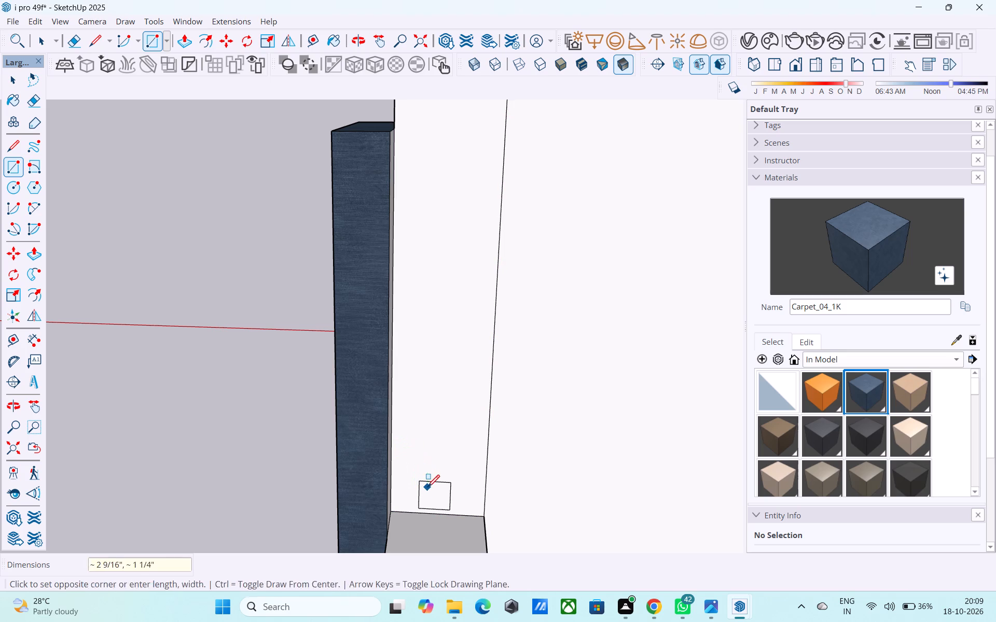
pyautogui.press('space')
pyautogui.press('space')
# Copy the 2" square about 1' 9" straight up the wall face and divide the distance into 6 evenly spaced copies.
pyautogui.click(427, 489)
pyautogui.press('m')
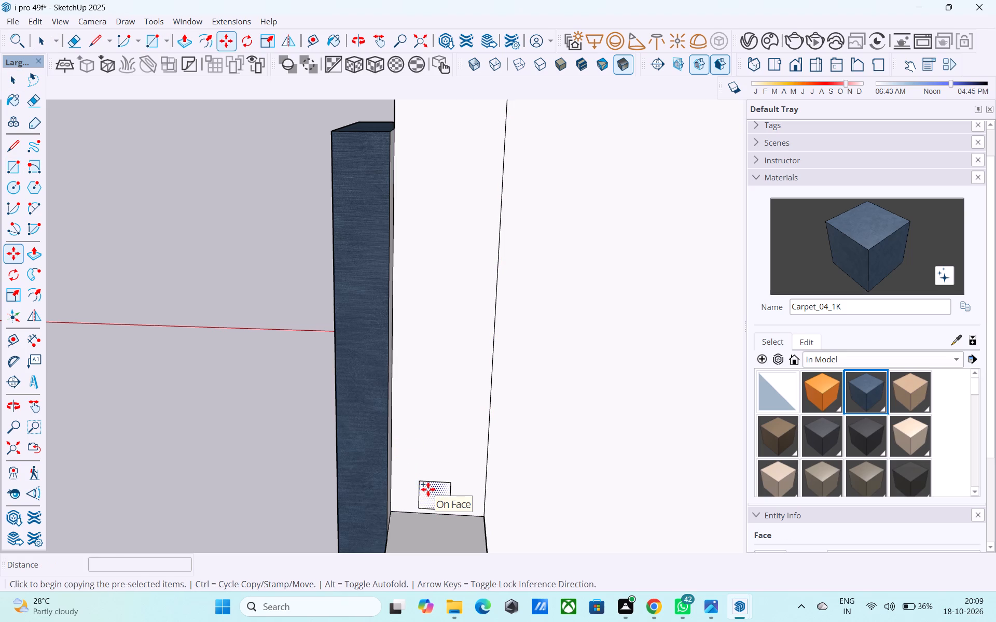
pyautogui.click(420, 480)
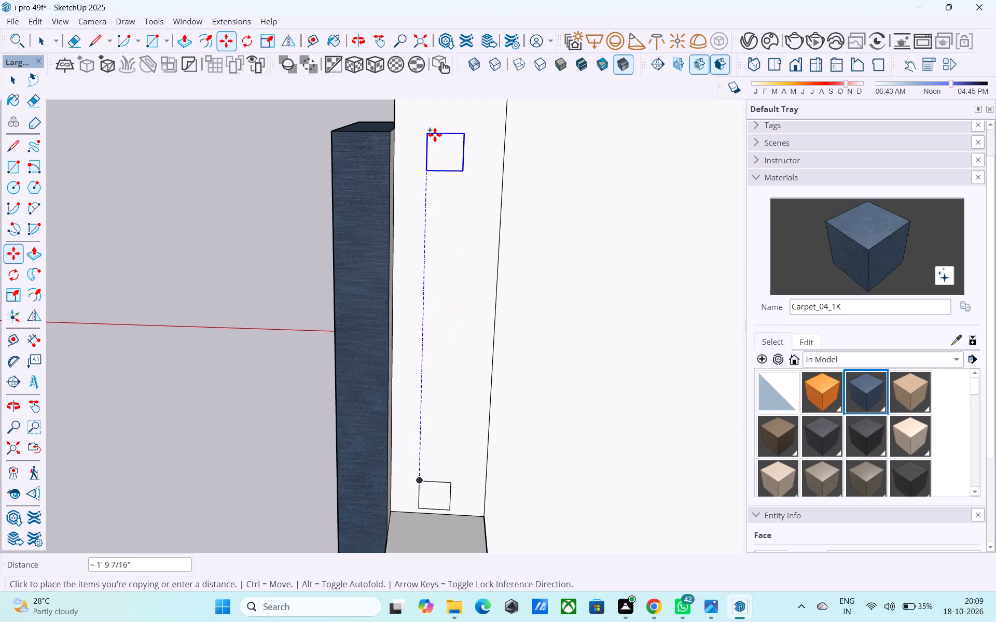
pyautogui.moveTo(432, 140); pyautogui.dragTo(629, 138, button='middle')
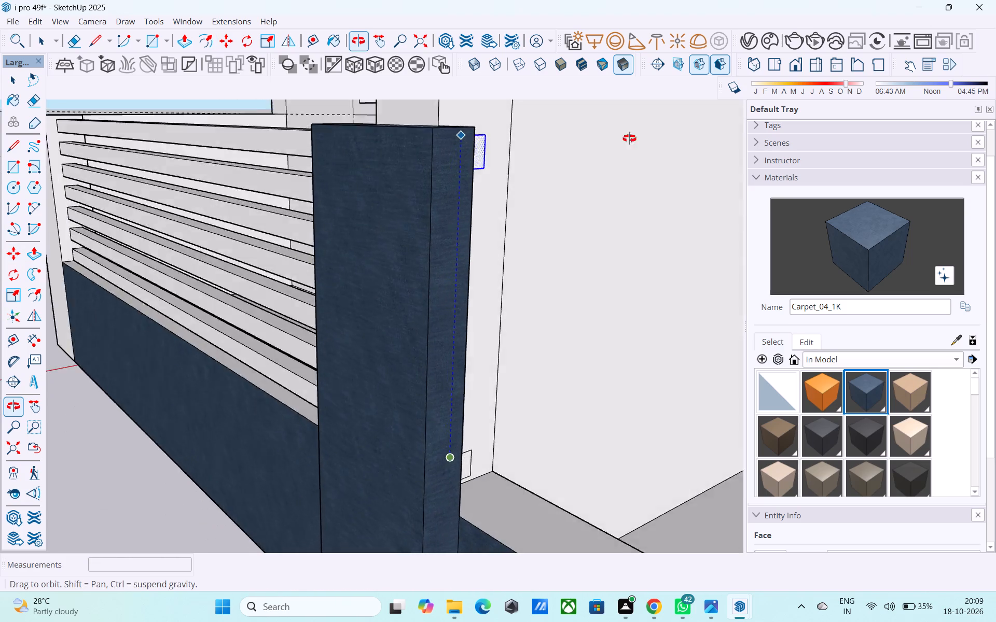
pyautogui.moveTo(629, 138); pyautogui.dragTo(468, 169, button='middle')
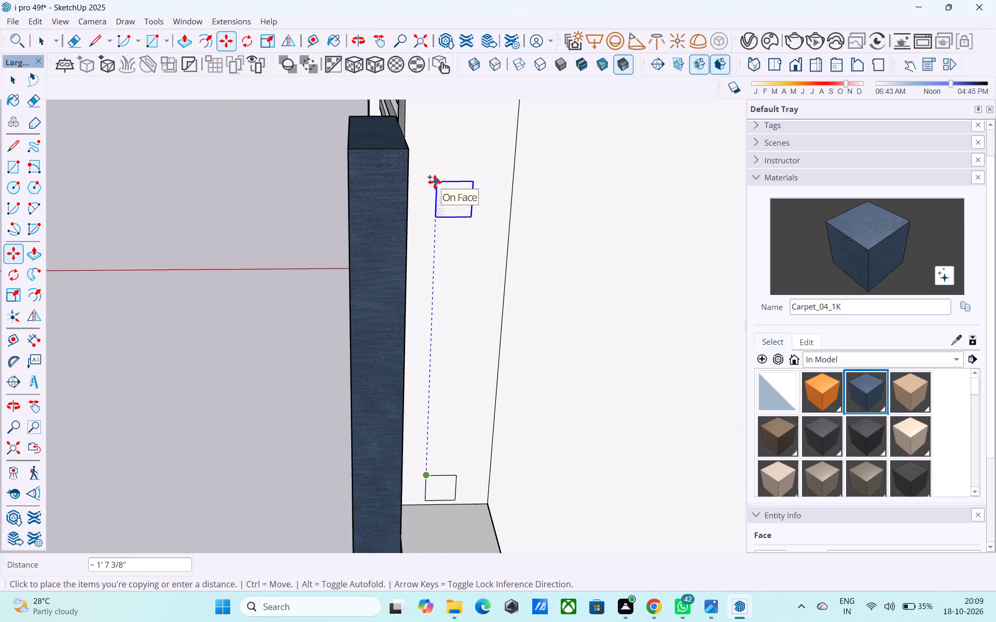
pyautogui.moveTo(435, 182); pyautogui.dragTo(685, 228, button='middle')
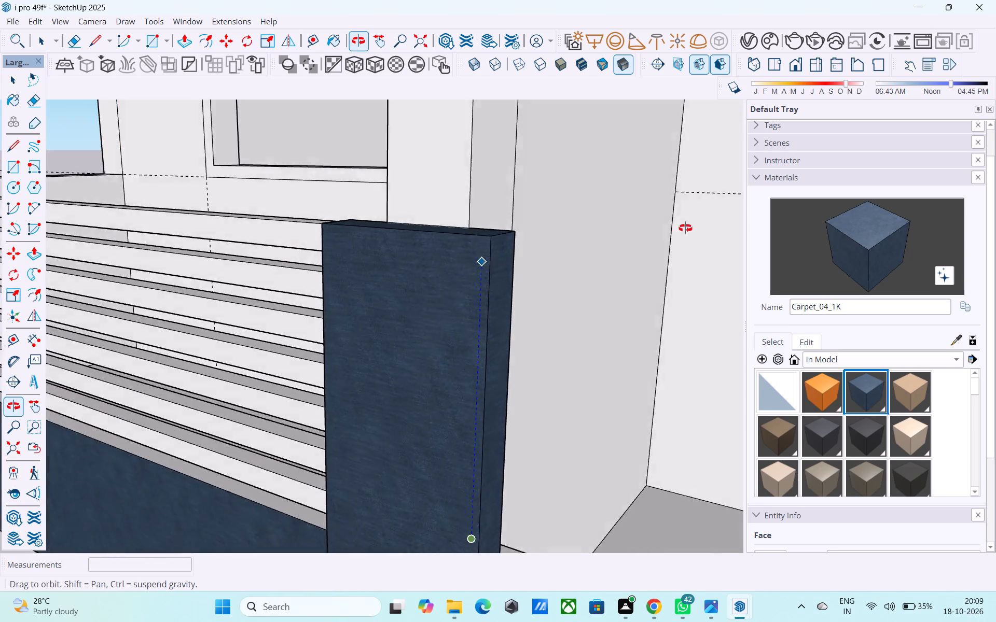
pyautogui.moveTo(685, 228); pyautogui.dragTo(492, 257, button='middle')
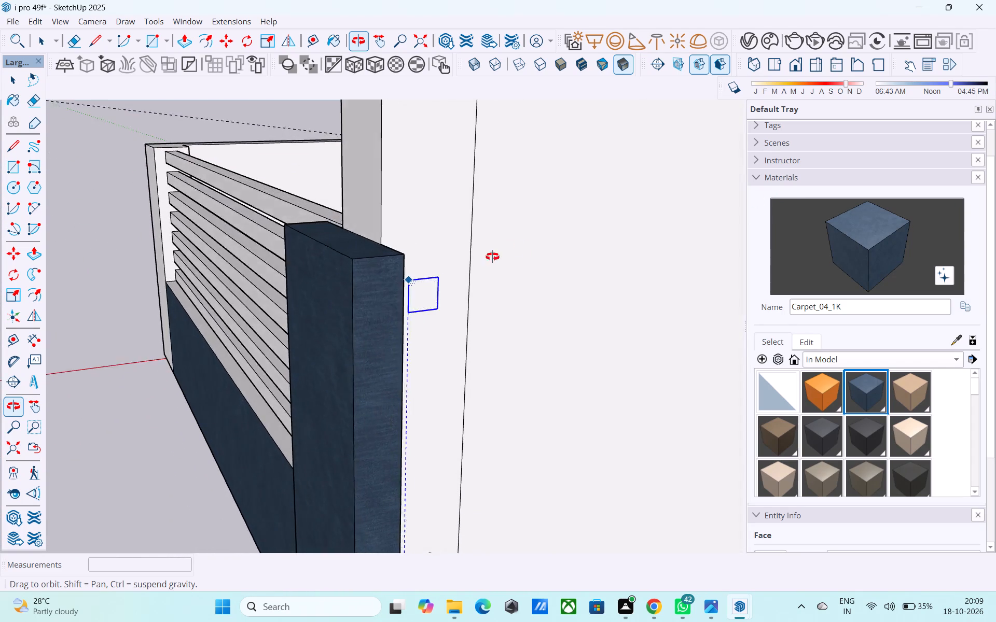
pyautogui.moveTo(492, 257); pyautogui.dragTo(475, 265, button='middle')
pyautogui.moveTo(385, 260); pyautogui.dragTo(502, 247, button='middle')
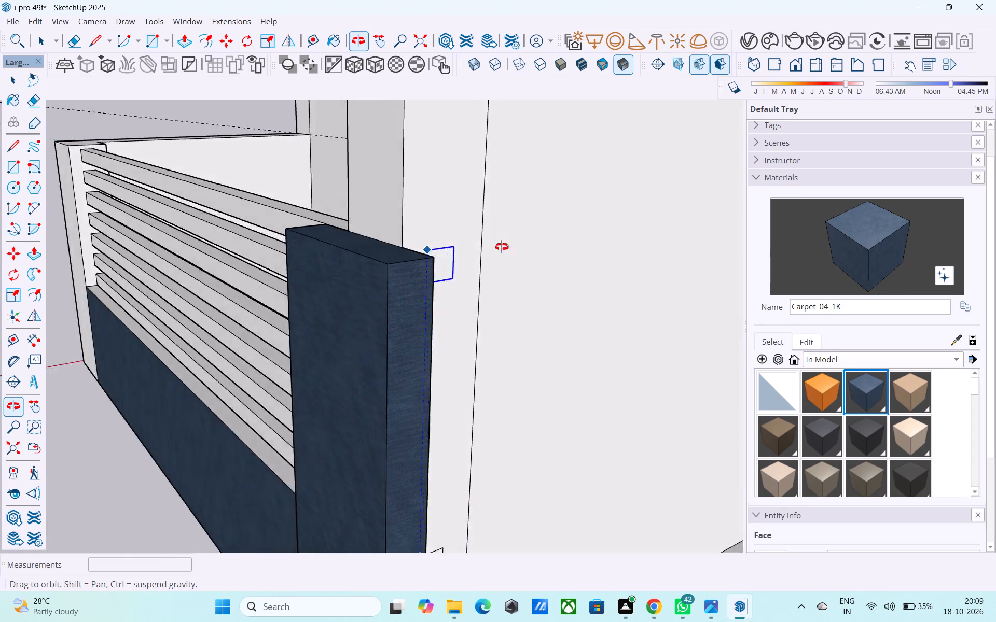
pyautogui.moveTo(502, 247); pyautogui.dragTo(605, 399, button='middle')
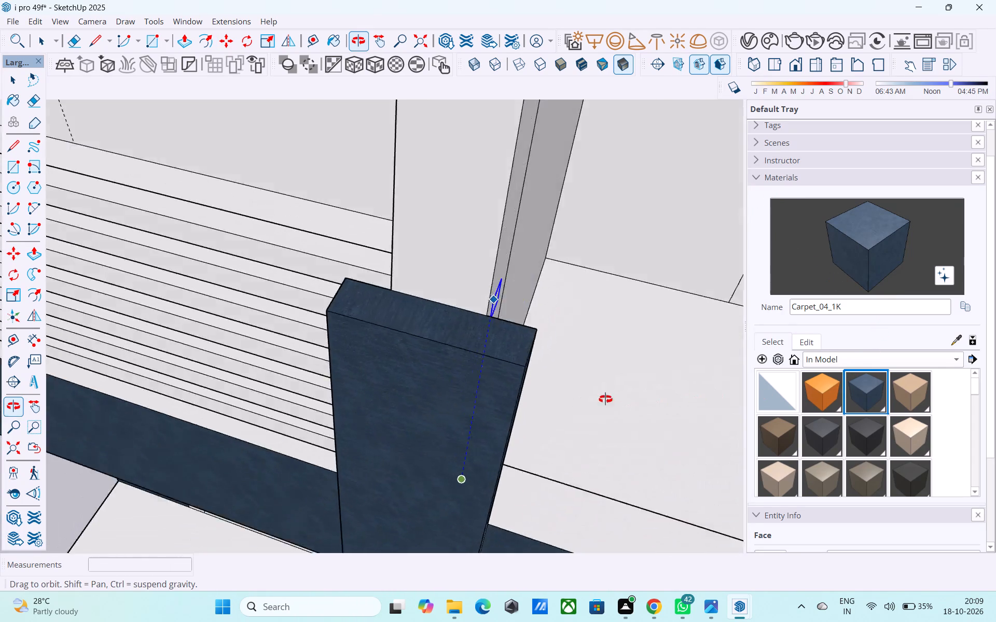
pyautogui.moveTo(605, 399); pyautogui.dragTo(329, 229, button='middle')
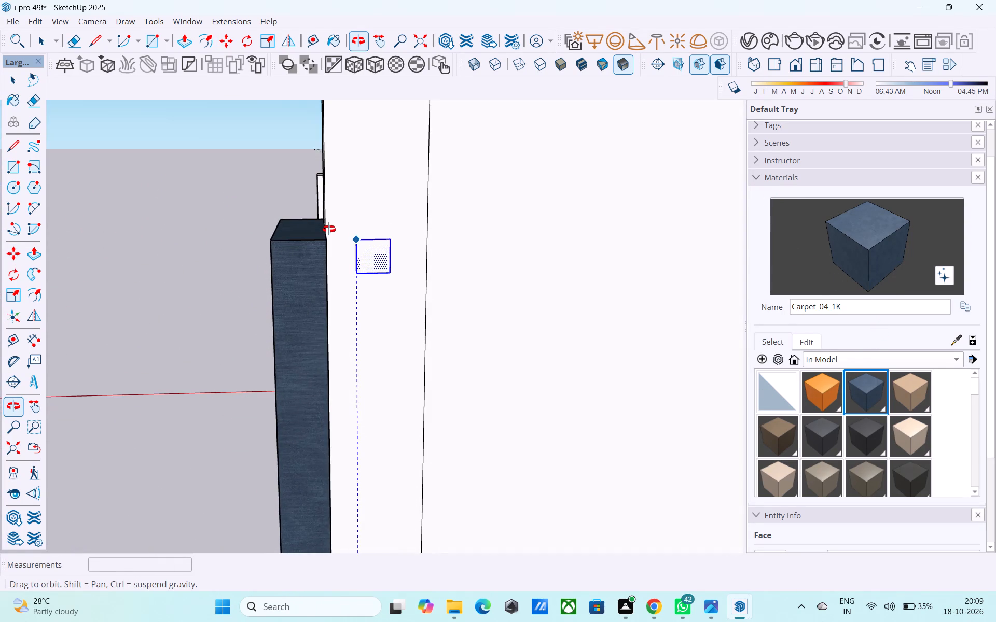
pyautogui.moveTo(329, 229); pyautogui.dragTo(330, 232, button='middle')
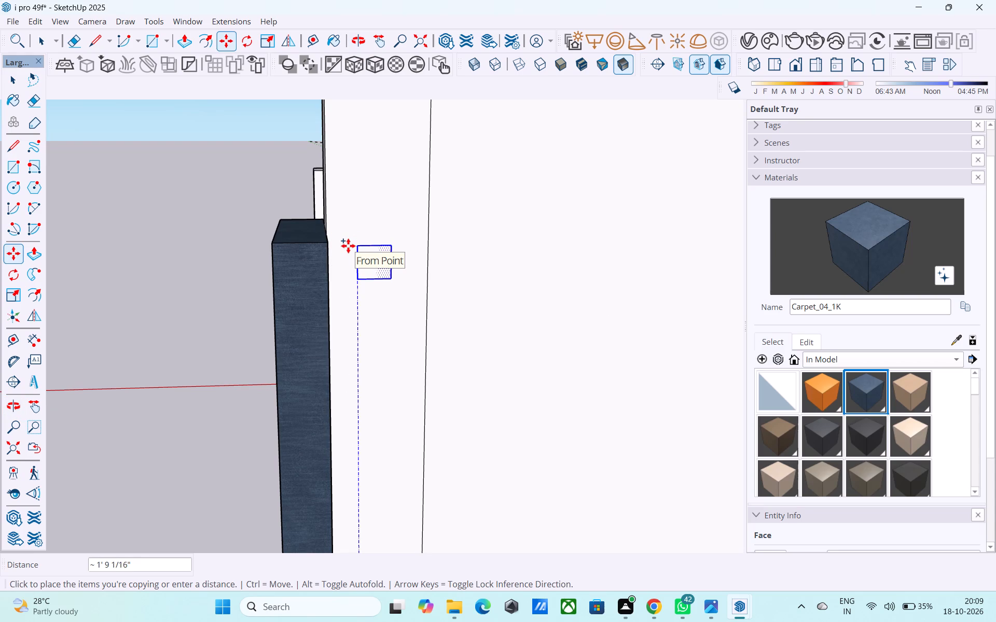
pyautogui.click(348, 246)
pyautogui.write('/6')
pyautogui.press('Return')
# Extrude the topmost 2" square beside the dark blue post across the adjoining balcony bay as its top railing bar.
pyautogui.scroll(-5, 347, 246)
pyautogui.moveTo(347, 248); pyautogui.dragTo(489, 278, button='middle')
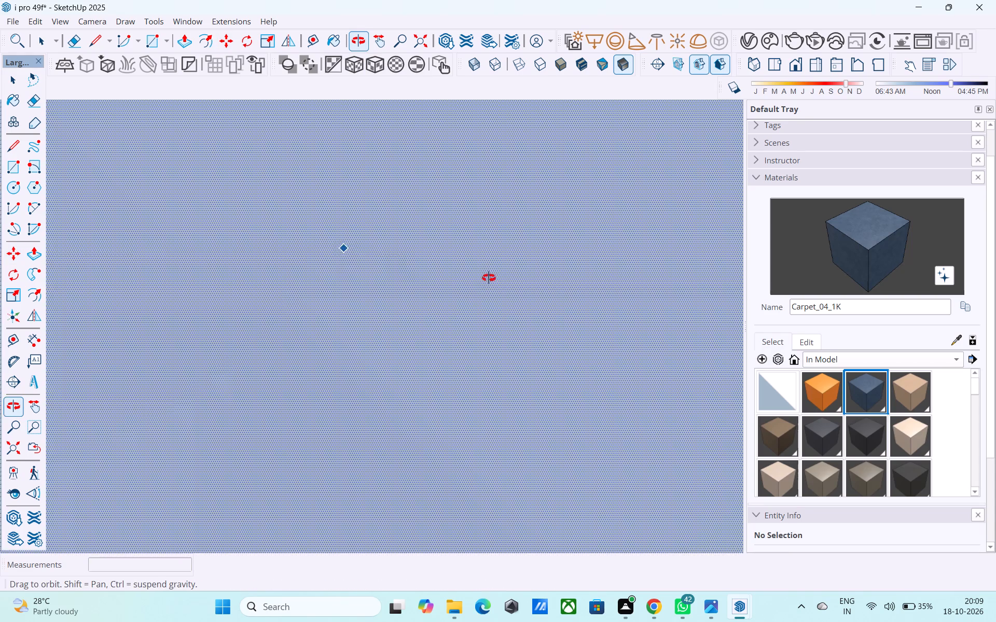
pyautogui.moveTo(489, 278); pyautogui.dragTo(789, 354, button='middle')
pyautogui.moveTo(281, 360); pyautogui.dragTo(637, 326, button='middle')
pyautogui.scroll(-20, 620, 315)
pyautogui.scroll(-2, 620, 315)
pyautogui.moveTo(370, 389); pyautogui.dragTo(366, 267, button='middle')
pyautogui.scroll(-20, 366, 279)
pyautogui.scroll(-6, 366, 279)
pyautogui.press('space')
pyautogui.scroll(-3, 382, 330)
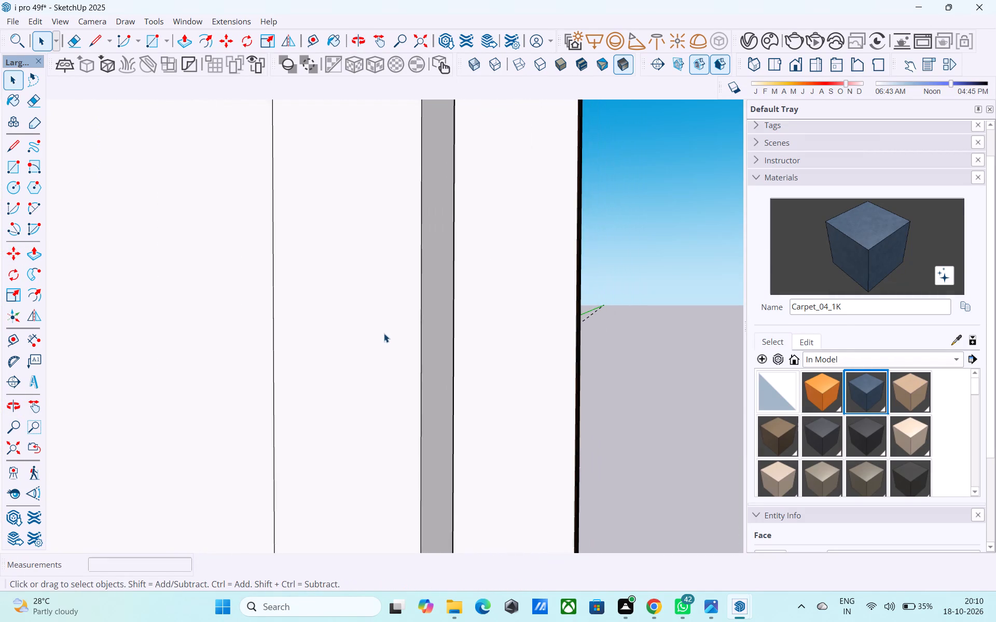
pyautogui.scroll(-11, 384, 333)
pyautogui.moveTo(389, 346); pyautogui.dragTo(365, 373, button='middle')
pyautogui.scroll(-1, 386, 349)
pyautogui.scroll(-4, 545, 330)
pyautogui.moveTo(519, 358); pyautogui.dragTo(171, 378, button='middle')
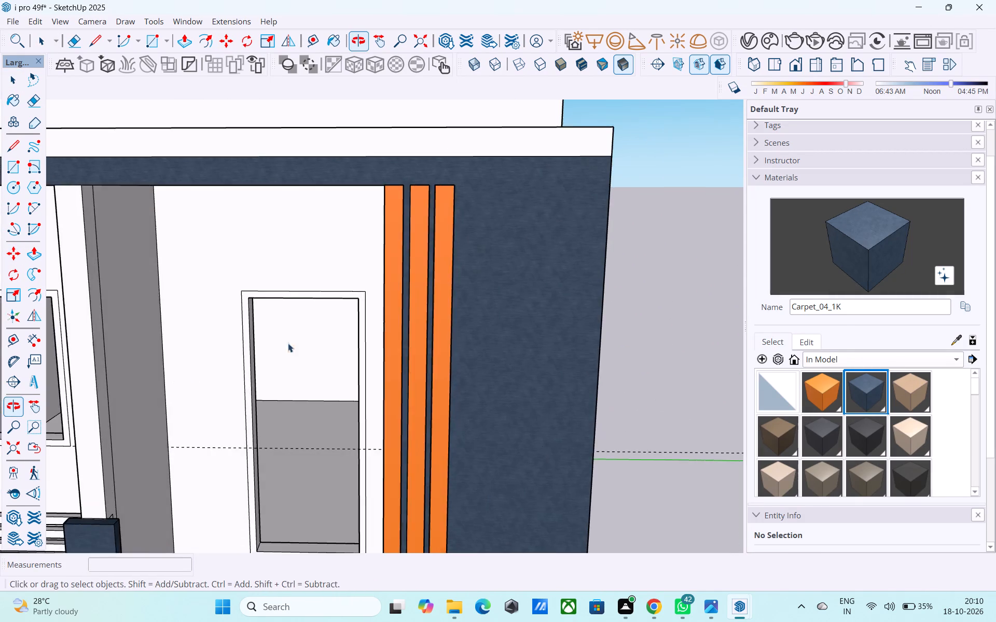
pyautogui.scroll(-6, 473, 302)
pyautogui.scroll(3, 268, 412)
pyautogui.moveTo(271, 418); pyautogui.dragTo(220, 400, button='middle')
pyautogui.scroll(5, 217, 398)
pyautogui.moveTo(281, 430); pyautogui.dragTo(145, 323, button='middle')
pyautogui.scroll(-5, 187, 344)
pyautogui.moveTo(200, 389); pyautogui.dragTo(195, 421, button='middle')
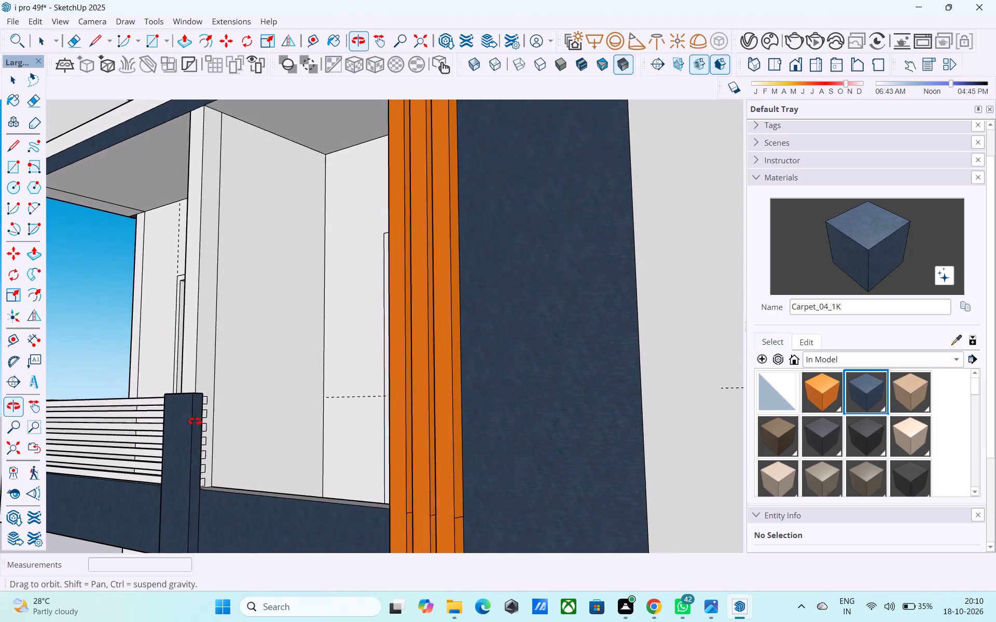
pyautogui.moveTo(195, 421); pyautogui.dragTo(192, 428, button='middle')
pyautogui.middleClick(226, 406)
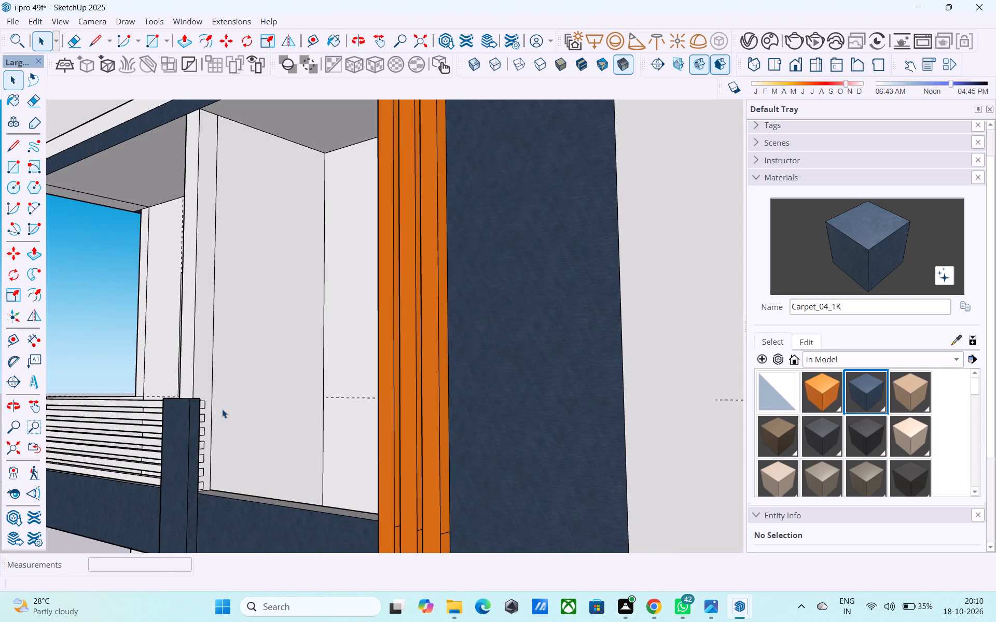
pyautogui.moveTo(222, 409); pyautogui.dragTo(215, 409, button='middle')
pyautogui.scroll(10, 216, 410)
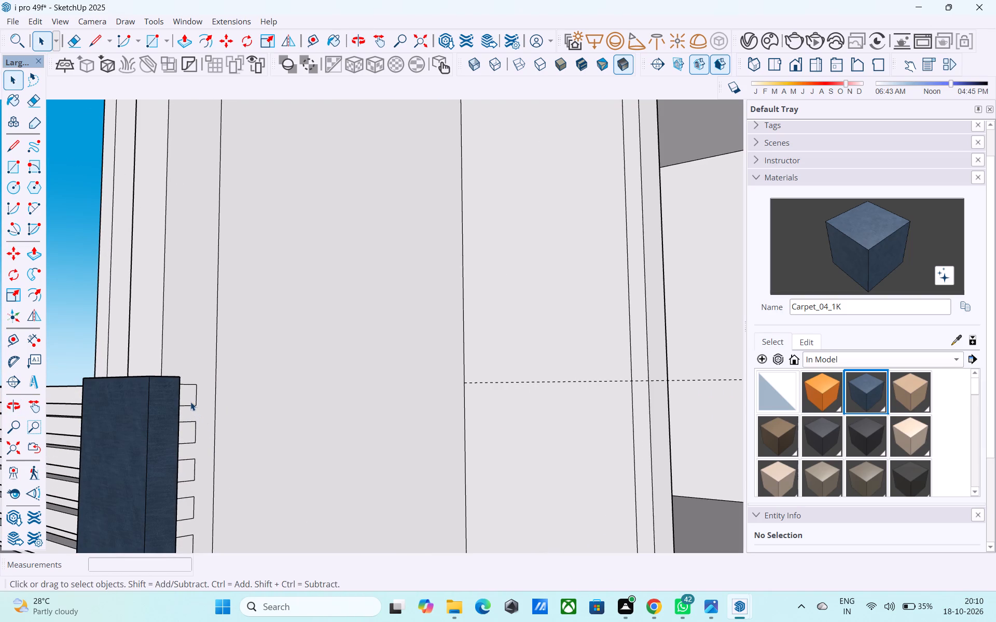
pyautogui.click(190, 402)
pyautogui.press('p')
pyautogui.click(193, 390)
pyautogui.scroll(-5, 206, 384)
pyautogui.moveTo(206, 384); pyautogui.dragTo(385, 386, button='middle')
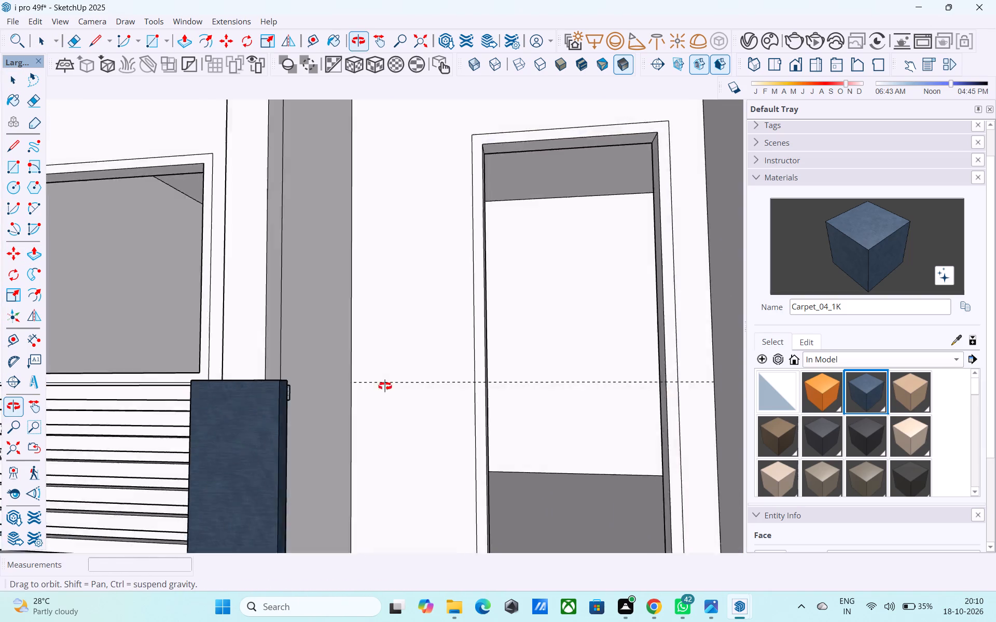
pyautogui.moveTo(385, 386); pyautogui.dragTo(530, 387, button='middle')
pyautogui.click(721, 257)
# Extrude the second 2" square from the top beside the dark blue post 5' 6" across the bay, matching the top bar.
pyautogui.moveTo(694, 278); pyautogui.dragTo(347, 336, button='middle')
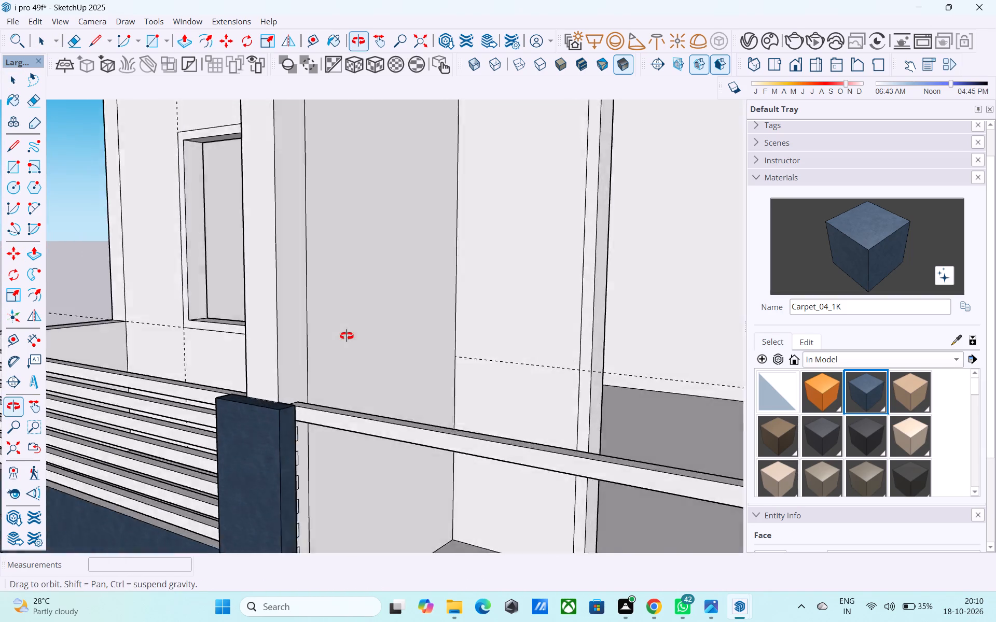
pyautogui.moveTo(347, 336); pyautogui.dragTo(314, 336, button='middle')
pyautogui.scroll(8, 258, 467)
pyautogui.click(292, 398)
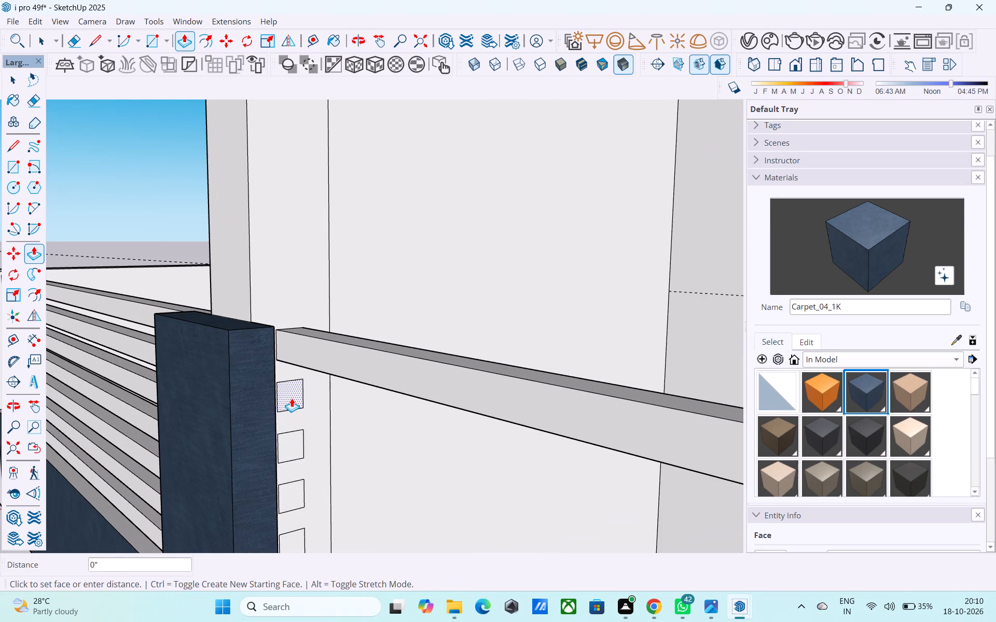
pyautogui.click(292, 398)
pyautogui.keyDown('shift'); pyautogui.moveTo(277, 381); pyautogui.dragTo(251, 286, button='middle'); pyautogui.keyUp('shift')
pyautogui.press('space')
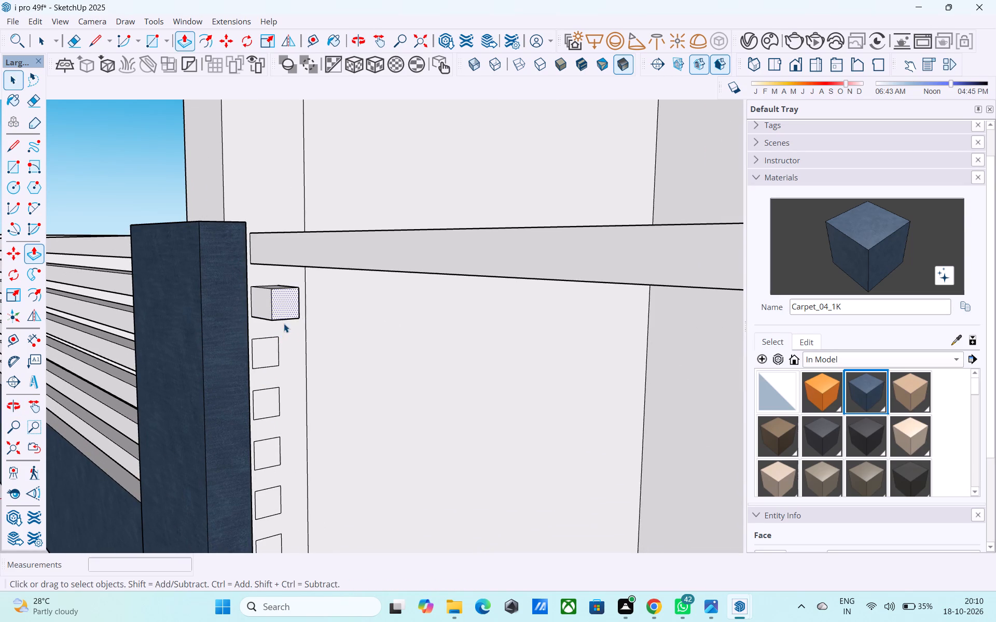
pyautogui.click(274, 306)
pyautogui.press('p')
pyautogui.doubleClick(274, 306)
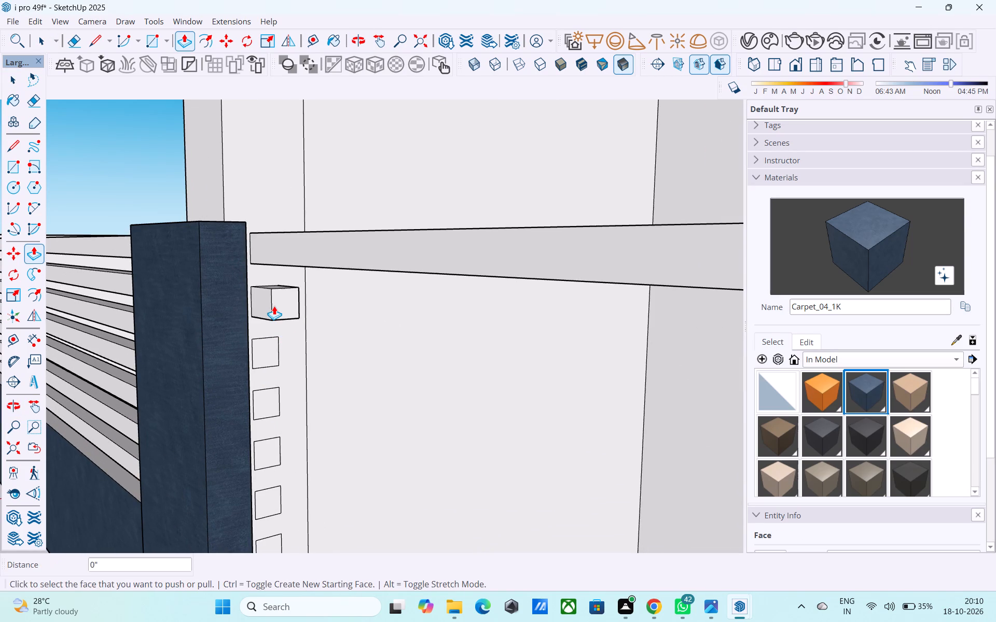
pyautogui.hotkey('ctrl', 'z')
pyautogui.click(270, 301)
pyautogui.scroll(-1, 296, 329)
pyautogui.moveTo(298, 332); pyautogui.dragTo(348, 351, button='middle')
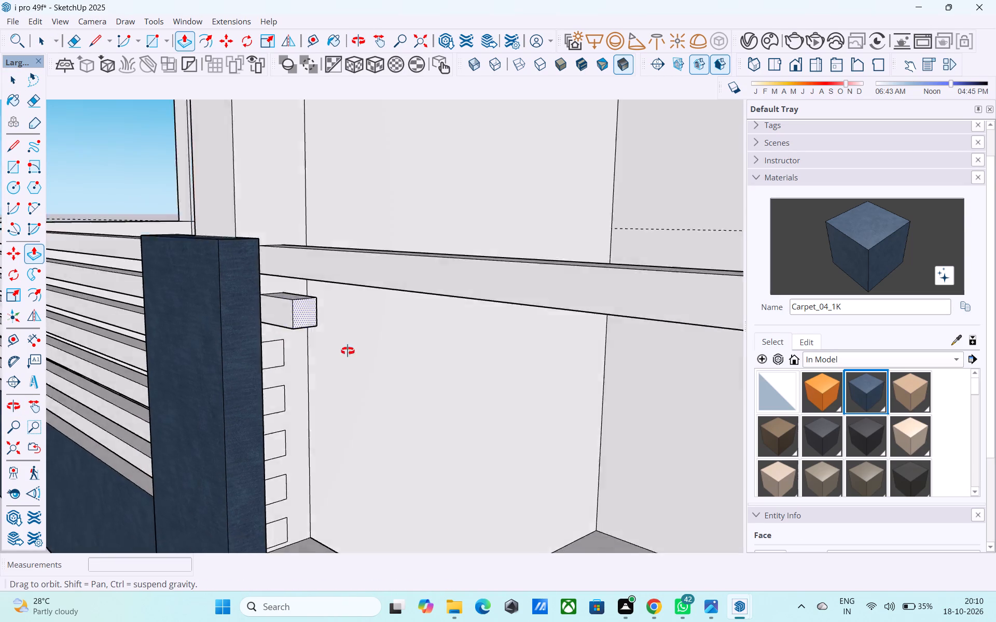
pyautogui.moveTo(348, 351); pyautogui.dragTo(608, 380, button='middle')
pyautogui.scroll(-4, 333, 366)
pyautogui.moveTo(600, 304); pyautogui.dragTo(577, 304, button='middle')
pyautogui.scroll(-1, 563, 303)
pyautogui.moveTo(533, 311); pyautogui.dragTo(446, 314, button='middle')
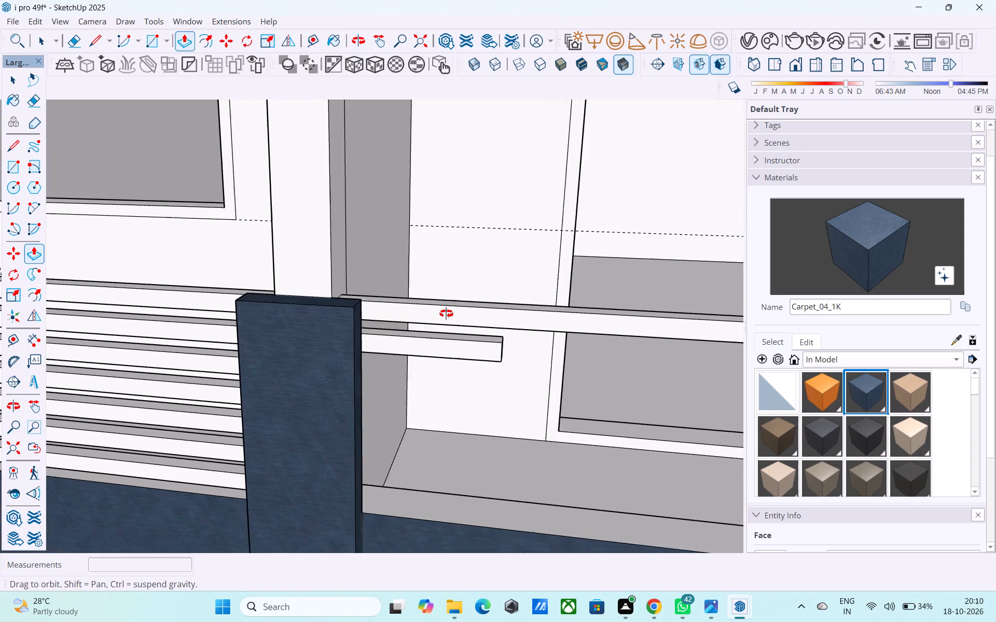
pyautogui.moveTo(446, 314); pyautogui.dragTo(524, 321, button='middle')
pyautogui.click(616, 193)
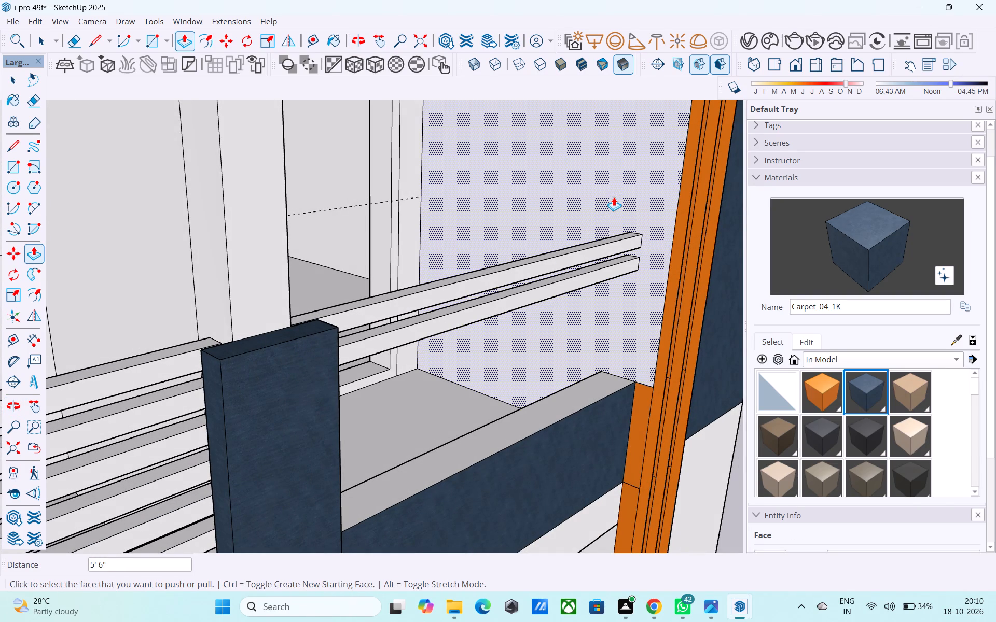
# Extrude the third, fourth and fifth 2" squares from the top by the same 5' 6" to form three more railing bars.
pyautogui.moveTo(610, 215); pyautogui.dragTo(258, 252, button='middle')
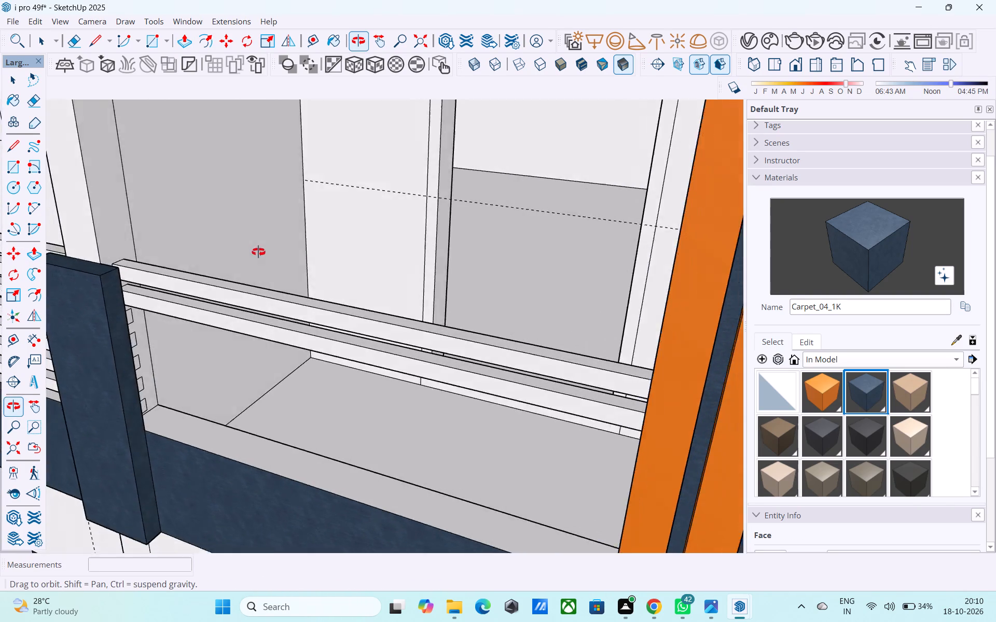
pyautogui.moveTo(258, 252); pyautogui.dragTo(192, 275, button='middle')
pyautogui.scroll(8, 156, 308)
pyautogui.doubleClick(139, 270)
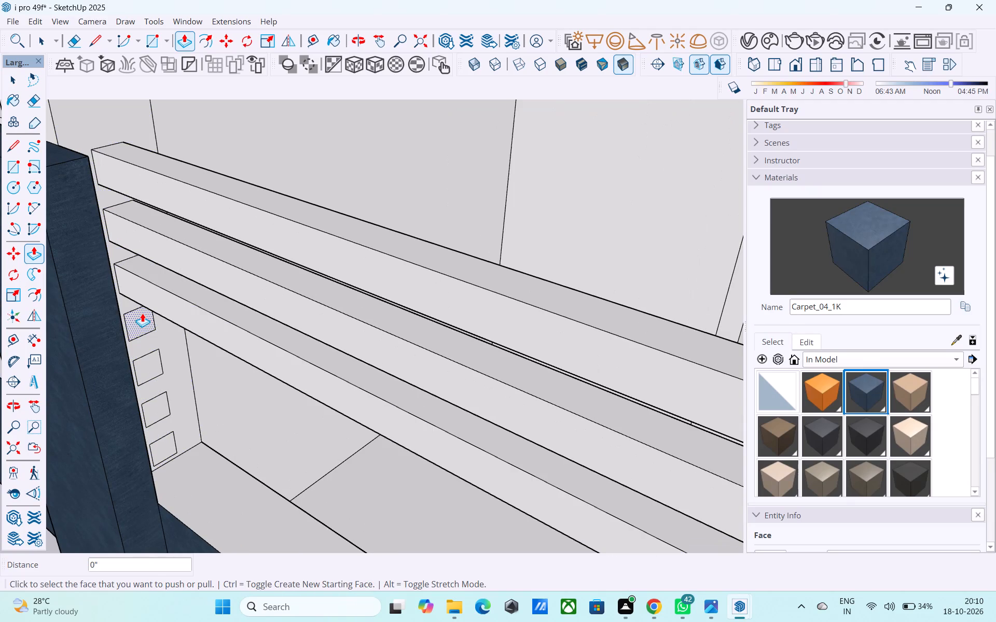
pyautogui.doubleClick(142, 313)
pyautogui.doubleClick(157, 367)
# Extrude the sixth 2" square from the top 5' 6" across the bay, in line with the bars above.
pyautogui.click(157, 403)
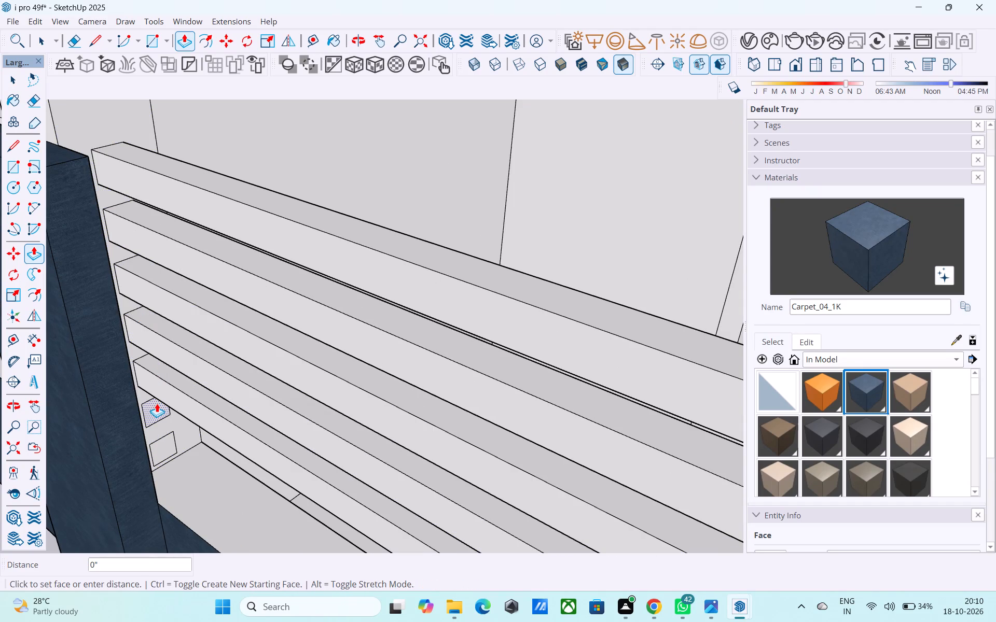
pyautogui.click(157, 403)
pyautogui.moveTo(157, 403); pyautogui.dragTo(136, 357, button='middle')
pyautogui.scroll(4, 150, 387)
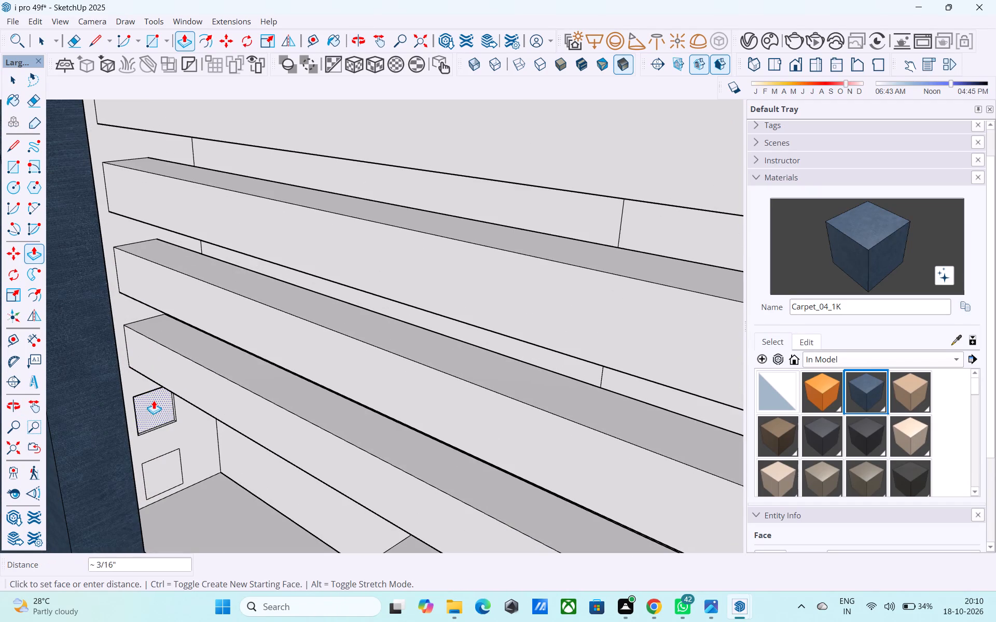
pyautogui.press('space')
pyautogui.click(154, 399)
pyautogui.press('p')
pyautogui.click(154, 399)
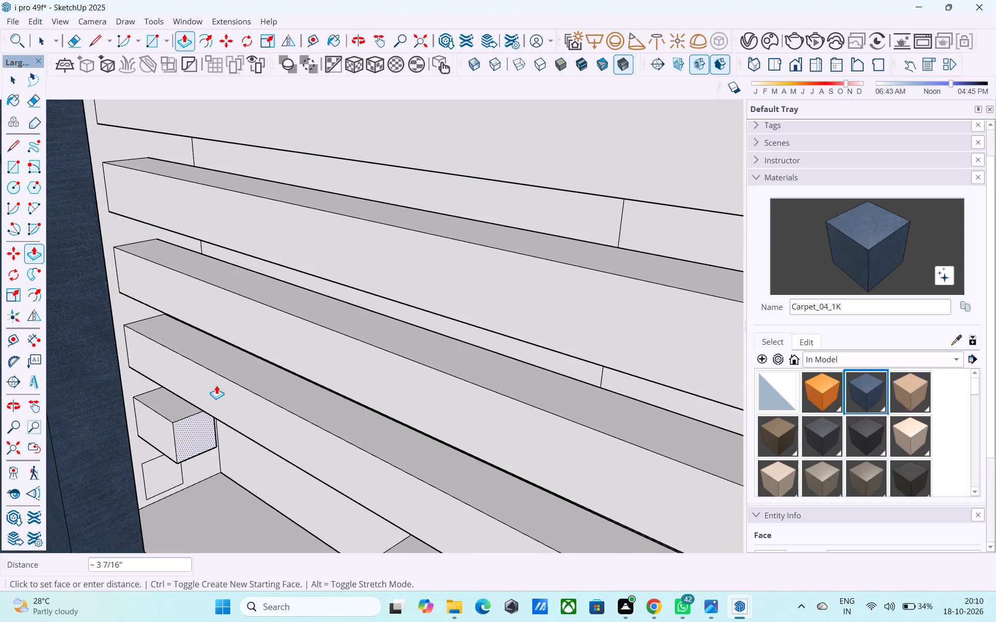
pyautogui.scroll(-3, 216, 385)
pyautogui.moveTo(216, 385); pyautogui.dragTo(636, 353, button='middle')
pyautogui.scroll(-9, 292, 439)
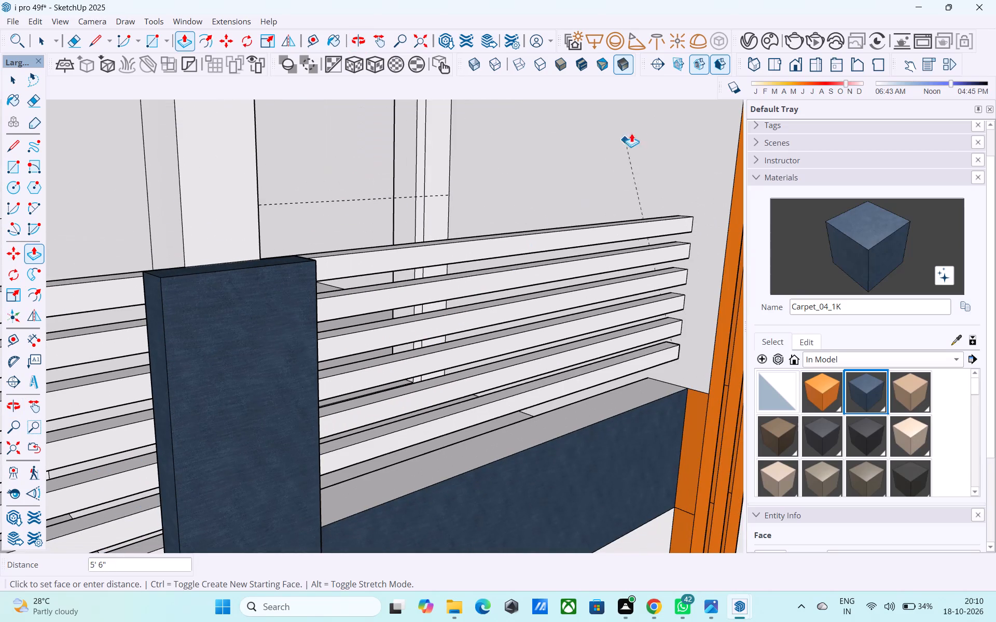
pyautogui.click(641, 126)
# Extrude the lowest 2" square just above the ledge by the same 5' 6" to complete the railing.
pyautogui.moveTo(511, 362); pyautogui.dragTo(112, 425, button='middle')
pyautogui.scroll(10, 186, 403)
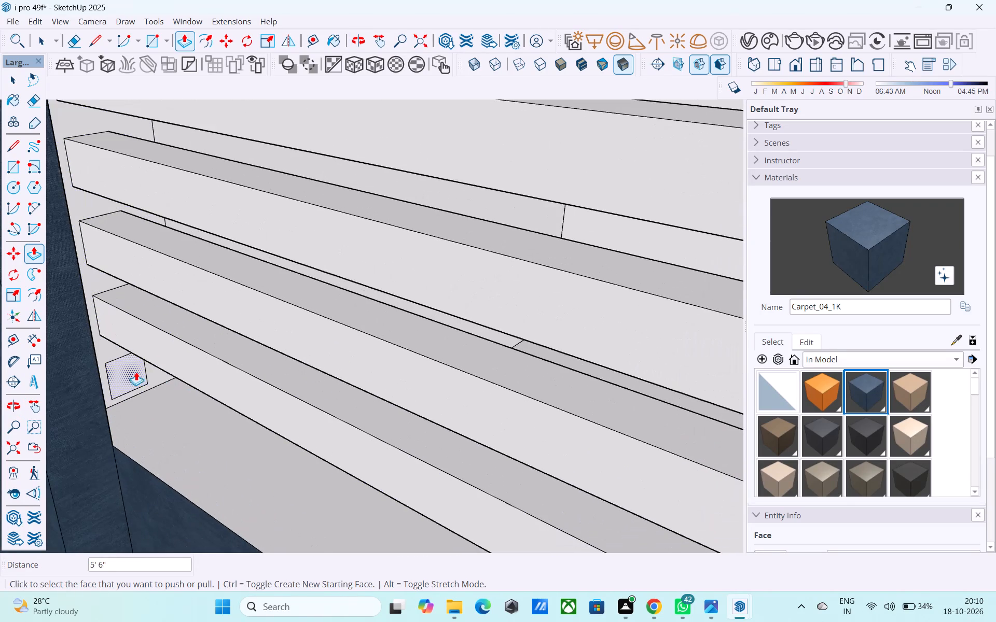
pyautogui.doubleClick(133, 371)
pyautogui.press('space')
# Save the model with both balcony railings in place.
pyautogui.scroll(-10, 136, 369)
pyautogui.moveTo(145, 373); pyautogui.dragTo(228, 357, button='middle')
pyautogui.scroll(-6, 238, 348)
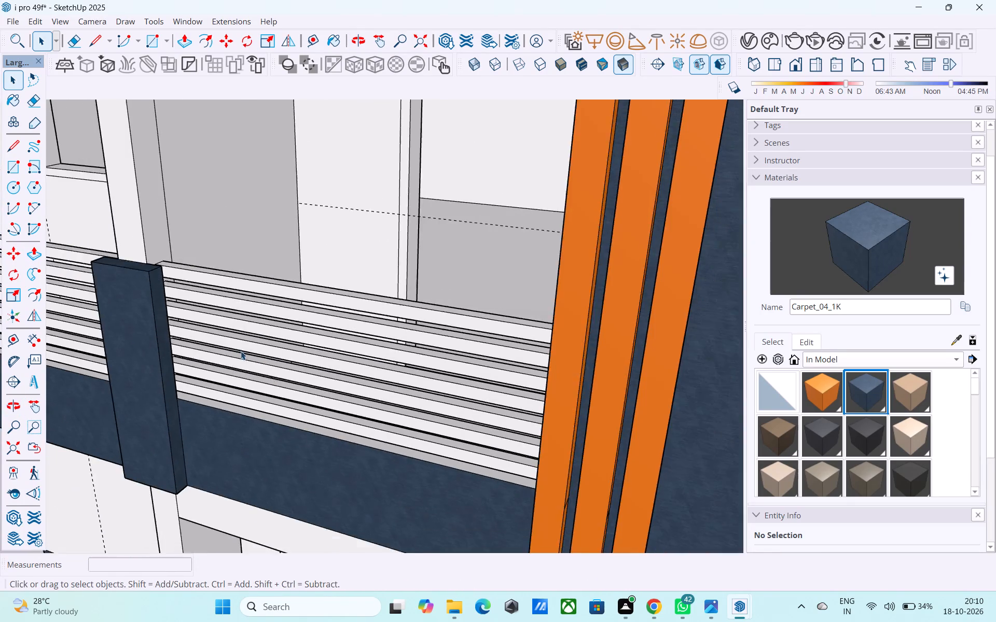
pyautogui.scroll(-5, 241, 351)
pyautogui.moveTo(392, 279); pyautogui.dragTo(448, 263, button='middle')
pyautogui.scroll(-5, 561, 231)
pyautogui.moveTo(379, 307); pyautogui.dragTo(511, 252, button='middle')
pyautogui.scroll(-5, 516, 246)
pyautogui.moveTo(423, 318); pyautogui.dragTo(370, 348, button='middle')
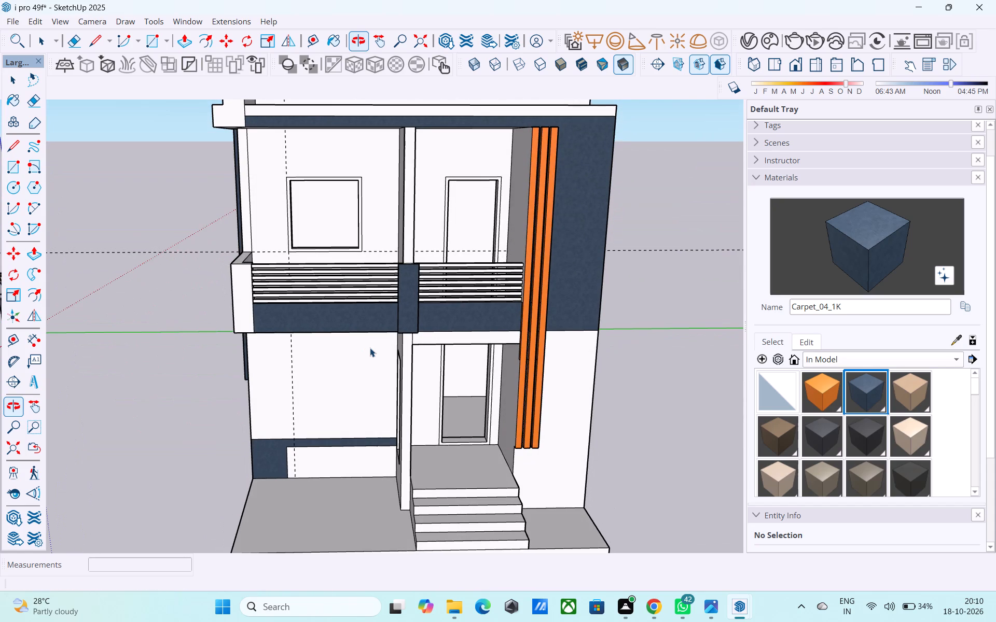
pyautogui.hotkey('ctrl', 's')
# Examine both balcony railings and the whole house from the front and the side.
pyautogui.scroll(-2, 370, 343)
pyautogui.keyDown('shift'); pyautogui.moveTo(370, 343); pyautogui.dragTo(434, 349, button='middle'); pyautogui.keyUp('shift')
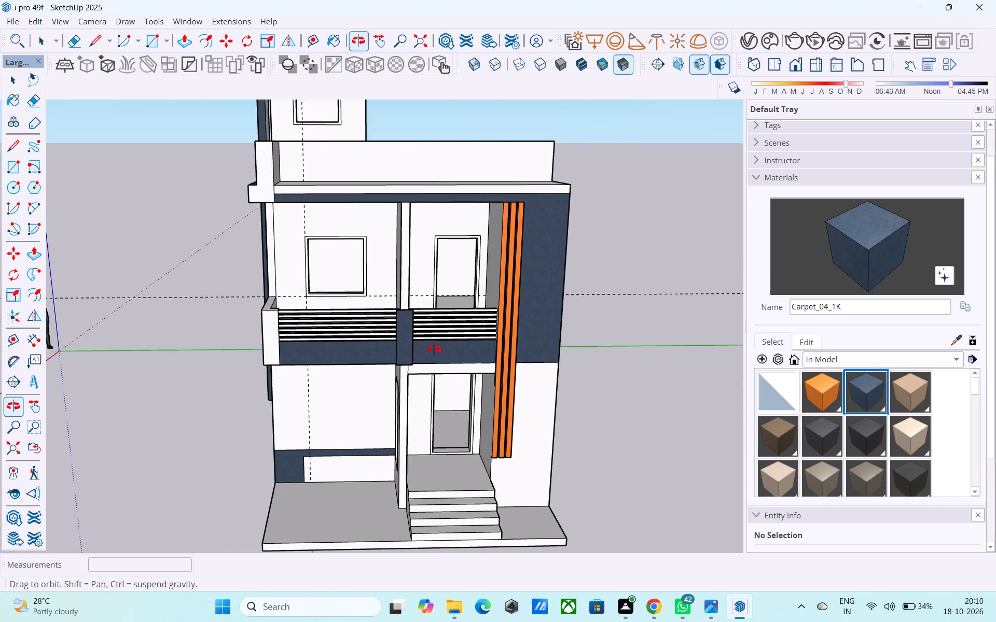
pyautogui.keyDown('shift'); pyautogui.moveTo(434, 349); pyautogui.dragTo(483, 336, button='middle'); pyautogui.keyUp('shift')
pyautogui.keyDown('shift'); pyautogui.moveTo(423, 320); pyautogui.dragTo(350, 334, button='middle'); pyautogui.keyUp('shift')
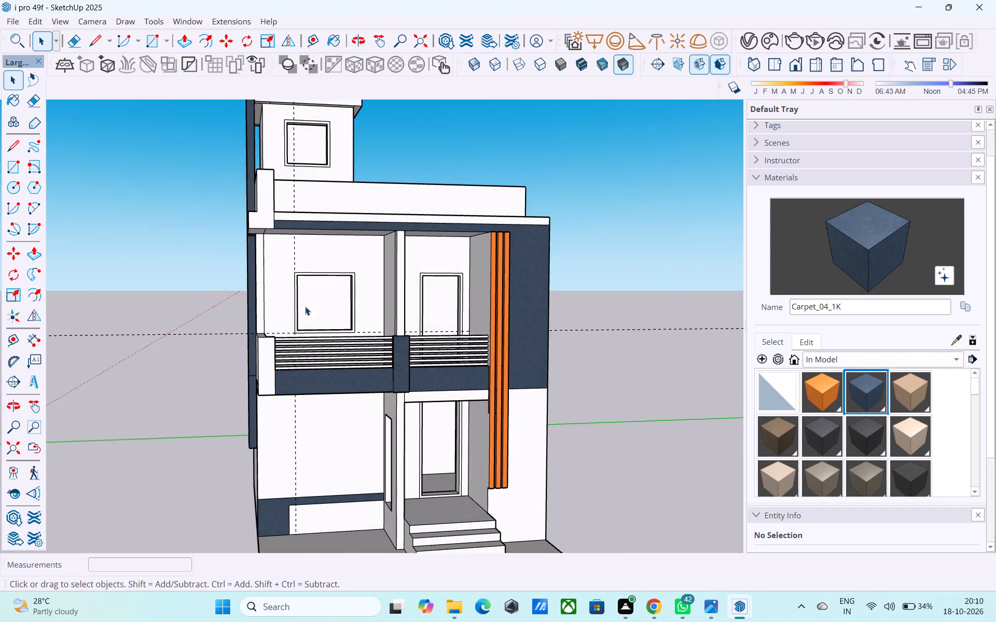
pyautogui.moveTo(291, 286); pyautogui.dragTo(203, 315, button='middle')
pyautogui.scroll(1, 333, 293)
pyautogui.keyDown('shift'); pyautogui.scroll(-4, 302, 310); pyautogui.keyUp('shift')
pyautogui.keyDown('shift'); pyautogui.moveTo(400, 314); pyautogui.dragTo(327, 295, button='middle'); pyautogui.keyUp('shift')
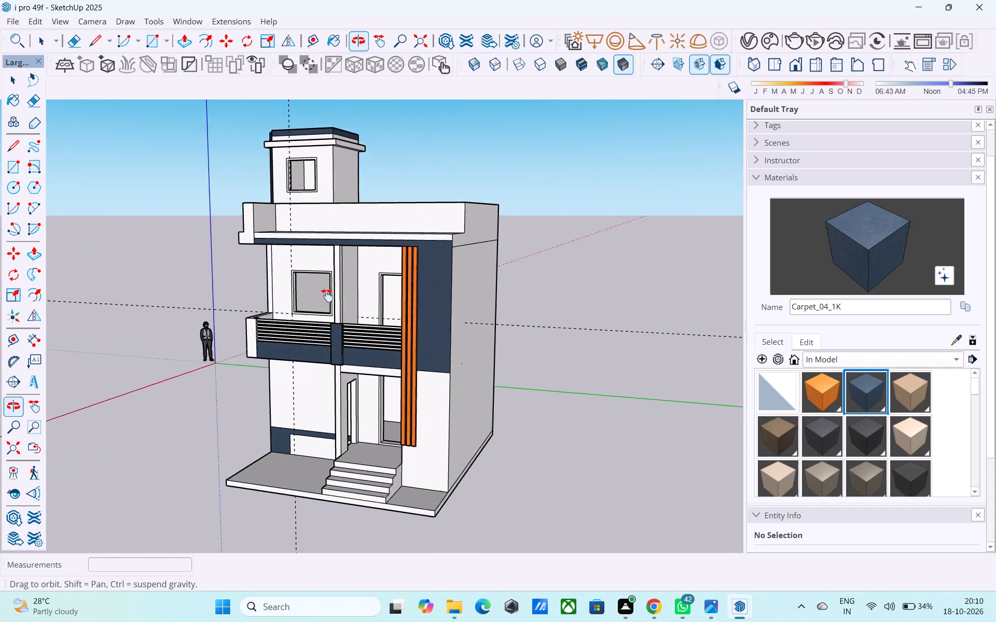
pyautogui.keyDown('shift'); pyautogui.moveTo(327, 295); pyautogui.dragTo(543, 339, button='middle'); pyautogui.keyUp('shift')
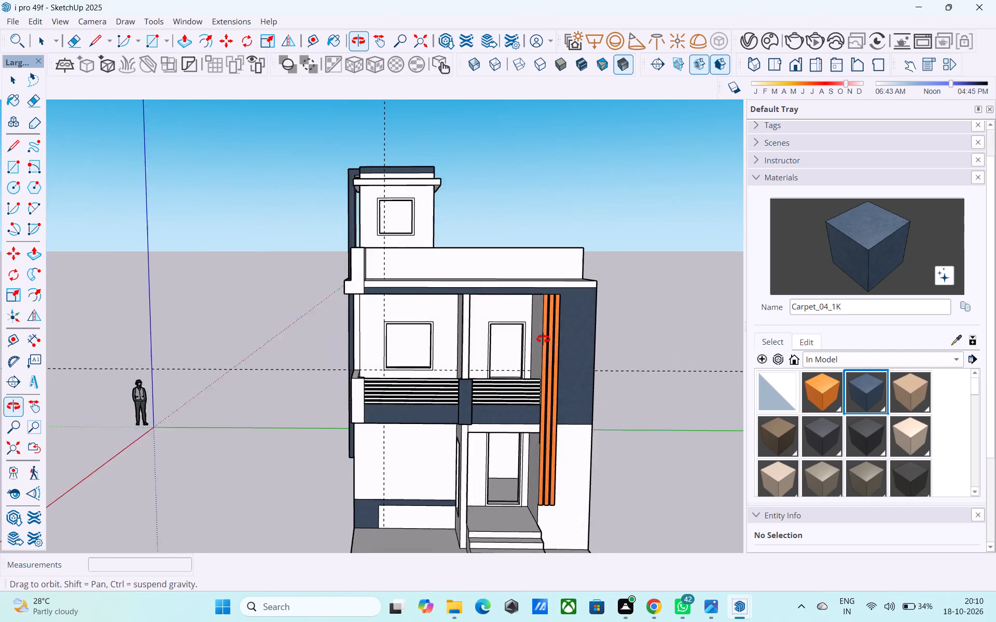
pyautogui.keyDown('shift'); pyautogui.moveTo(543, 339); pyautogui.dragTo(472, 340, button='middle'); pyautogui.keyUp('shift')
# Import the wooden door model porta+4 from the Downloads folder.
pyautogui.click(15, 20)
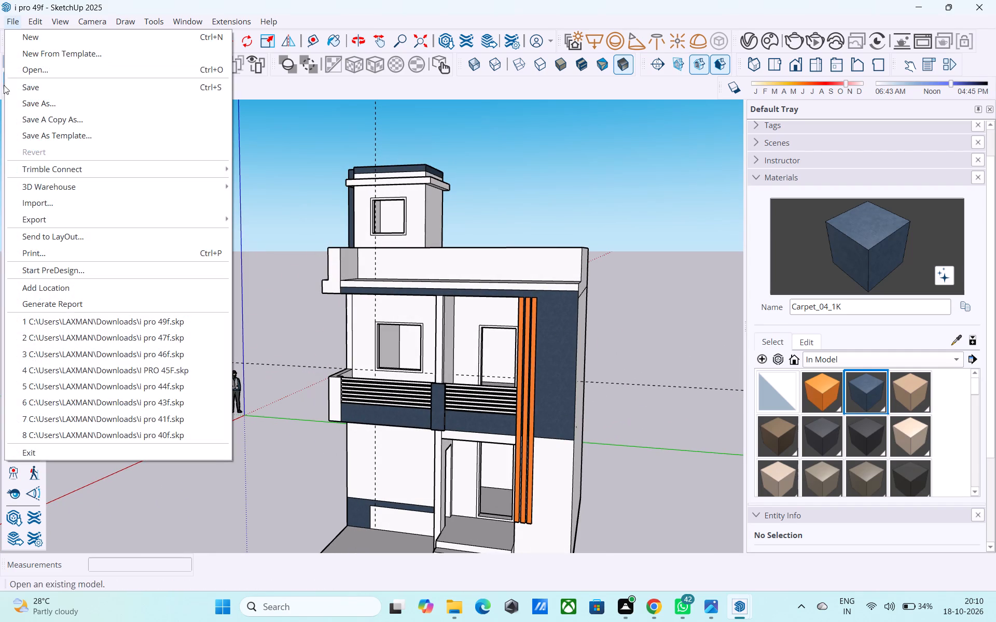
pyautogui.click(32, 199)
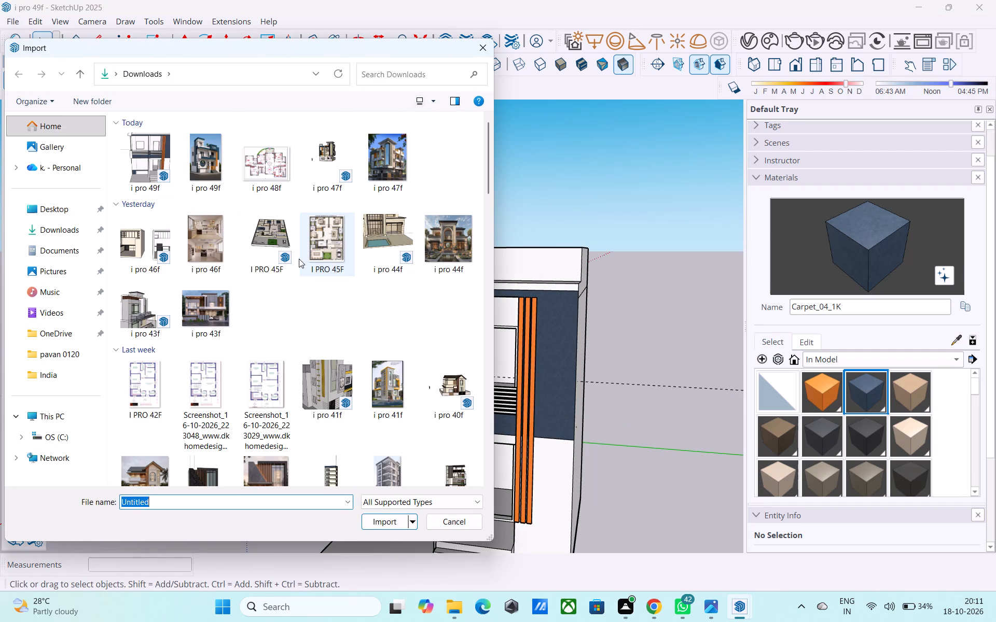
pyautogui.scroll(-2, 299, 255)
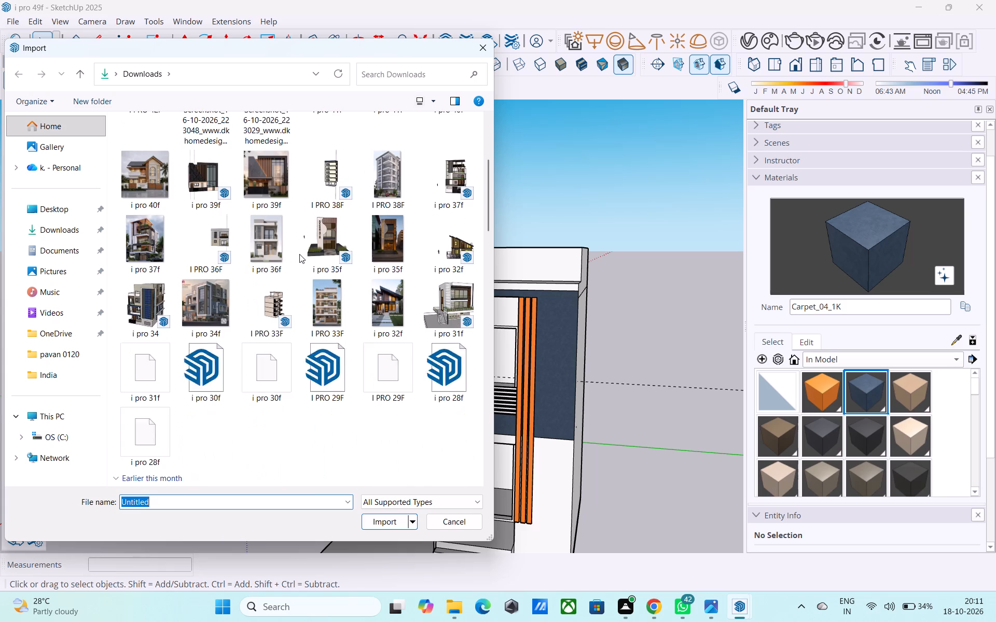
pyautogui.scroll(-2, 300, 253)
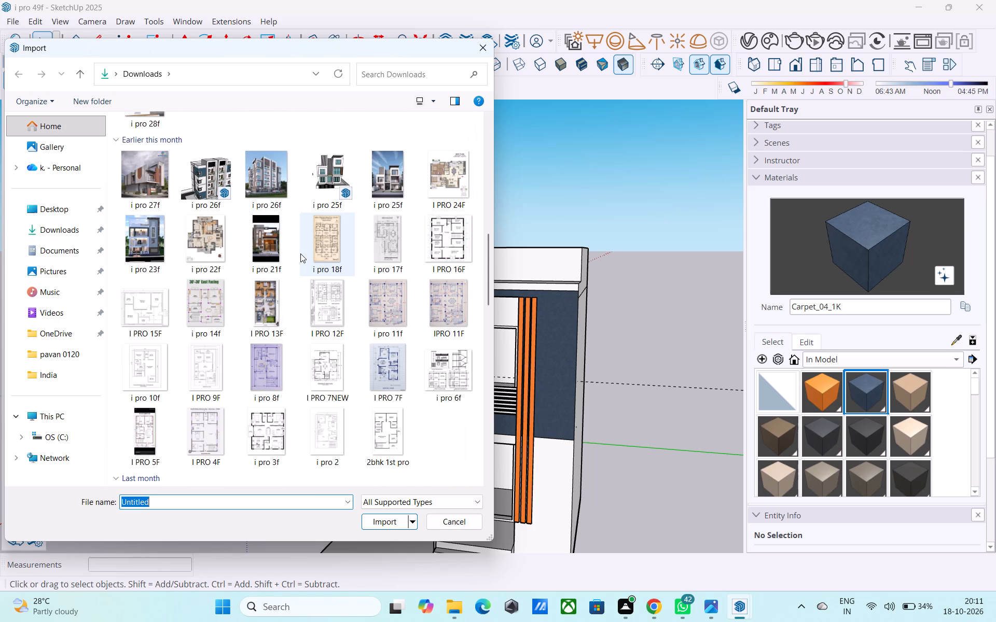
pyautogui.scroll(-3, 300, 253)
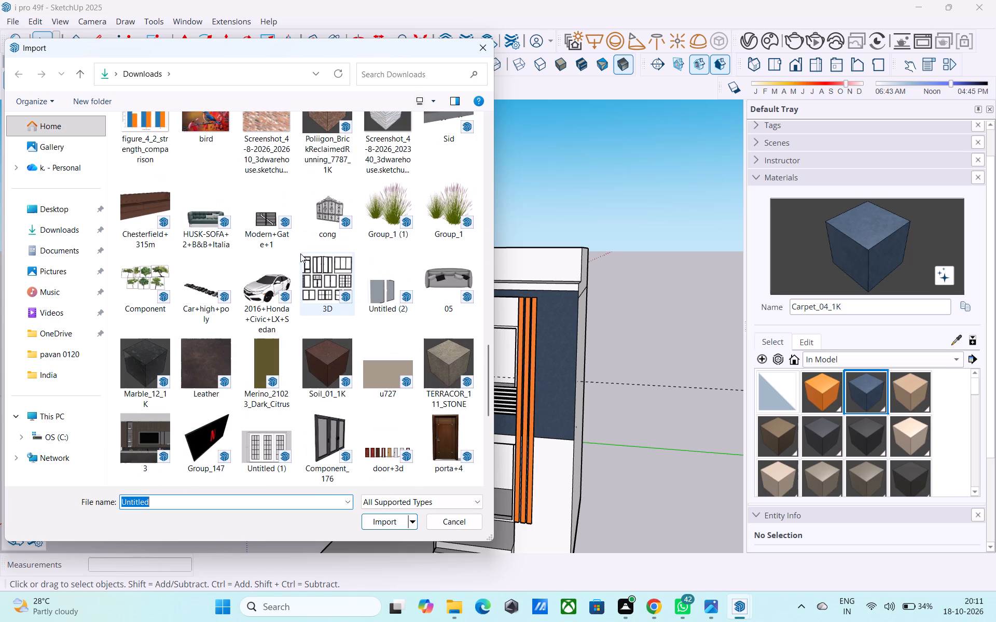
pyautogui.scroll(-1, 300, 253)
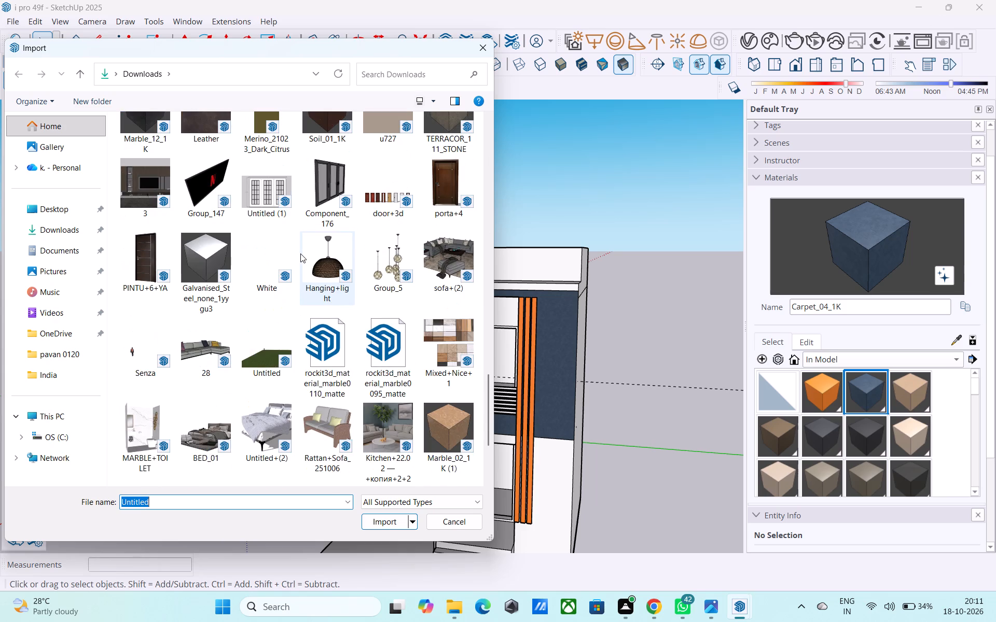
pyautogui.scroll(1, 300, 253)
pyautogui.scroll(-1, 300, 253)
pyautogui.click(445, 203)
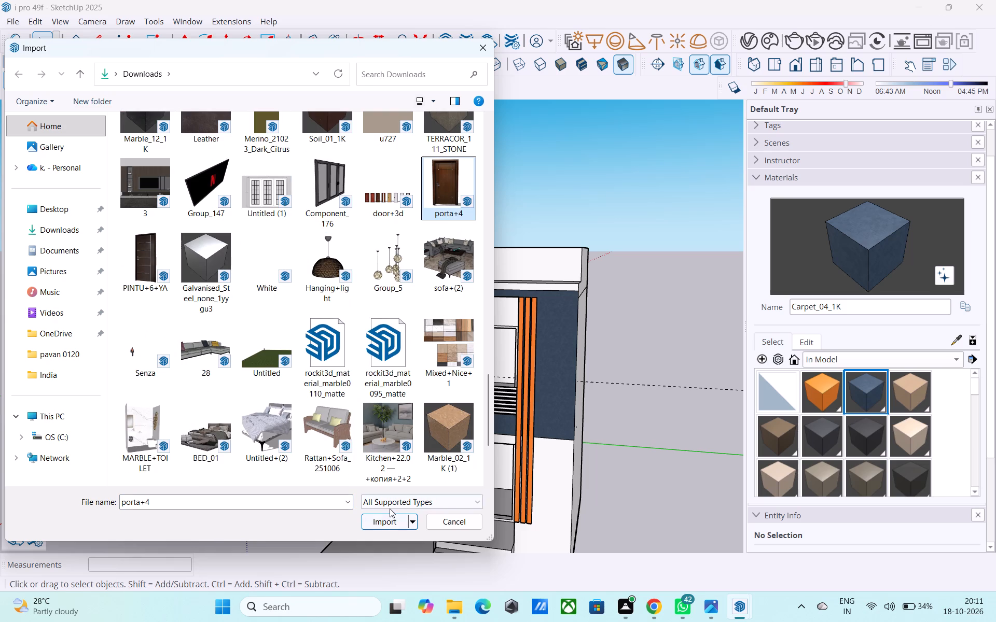
pyautogui.click(391, 519)
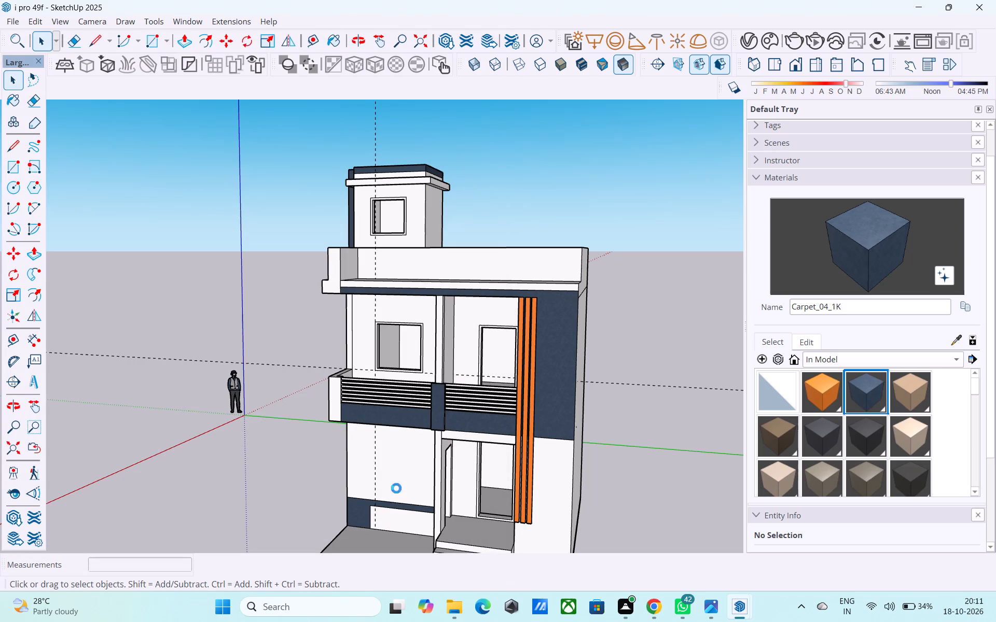
# Place the imported door component on the open ground in front of the house.
pyautogui.scroll(-6, 387, 373)
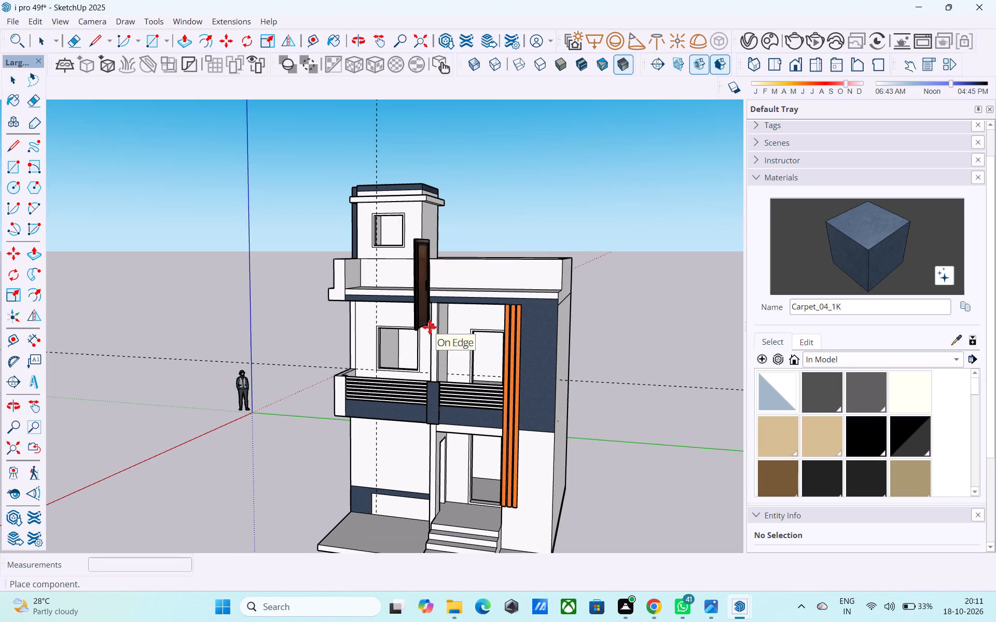
pyautogui.scroll(-8, 430, 328)
pyautogui.moveTo(431, 330); pyautogui.dragTo(462, 508, button='middle')
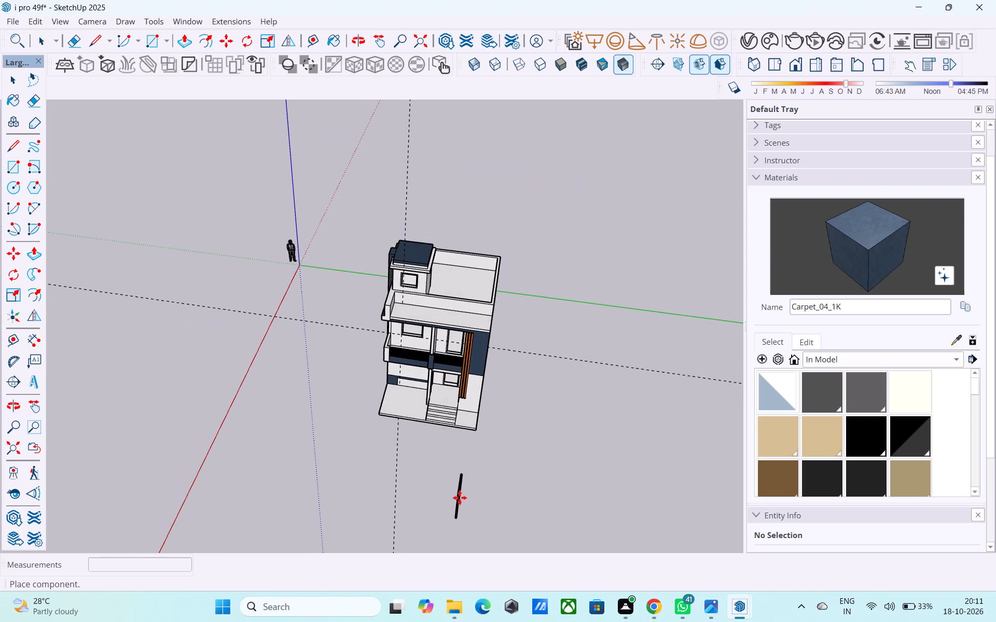
pyautogui.click(455, 489)
# Rotate the imported door 90 degrees on the ground plane so its face is parallel to the house front.
pyautogui.moveTo(454, 485); pyautogui.dragTo(493, 280, button='middle')
pyautogui.scroll(4, 485, 452)
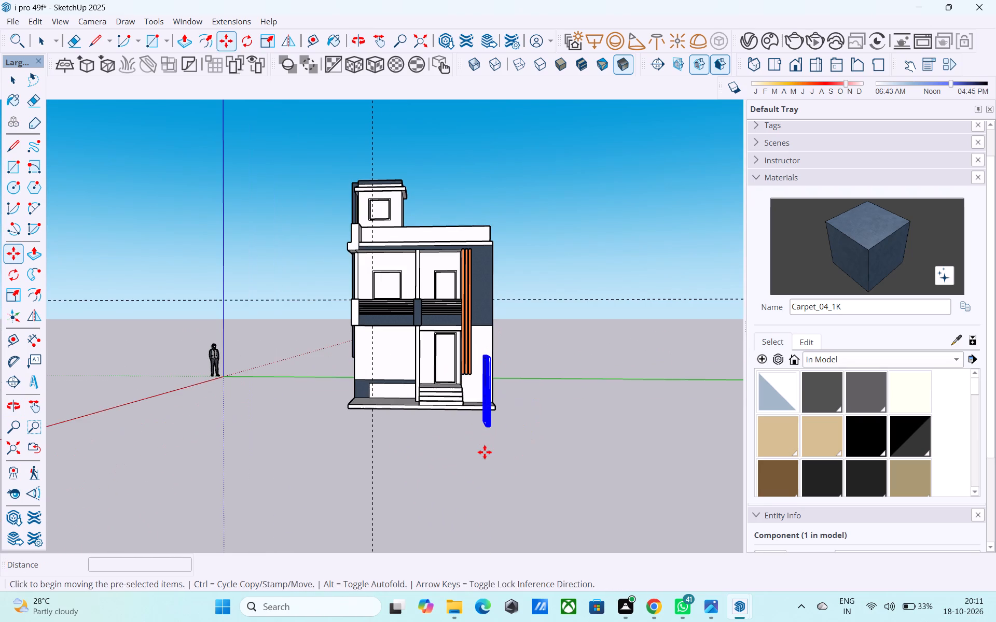
pyautogui.moveTo(485, 454); pyautogui.dragTo(409, 458, button='middle')
pyautogui.press('q')
pyautogui.scroll(3, 419, 460)
pyautogui.keyDown('shift'); pyautogui.moveTo(419, 460); pyautogui.dragTo(13, 26, button='middle'); pyautogui.keyUp('shift')
pyautogui.scroll(-5, 16, 19)
pyautogui.scroll(-13, 171, 216)
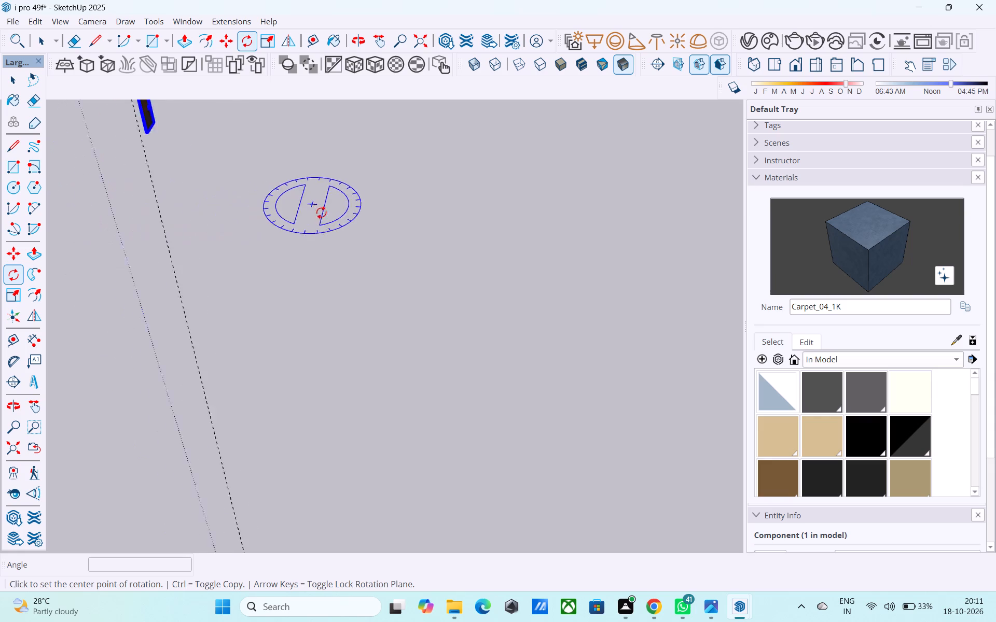
pyautogui.scroll(-5, 321, 213)
pyautogui.moveTo(160, 202); pyautogui.dragTo(191, 249, button='middle')
pyautogui.scroll(8, 237, 175)
pyautogui.moveTo(151, 205); pyautogui.dragTo(168, 203, button='middle')
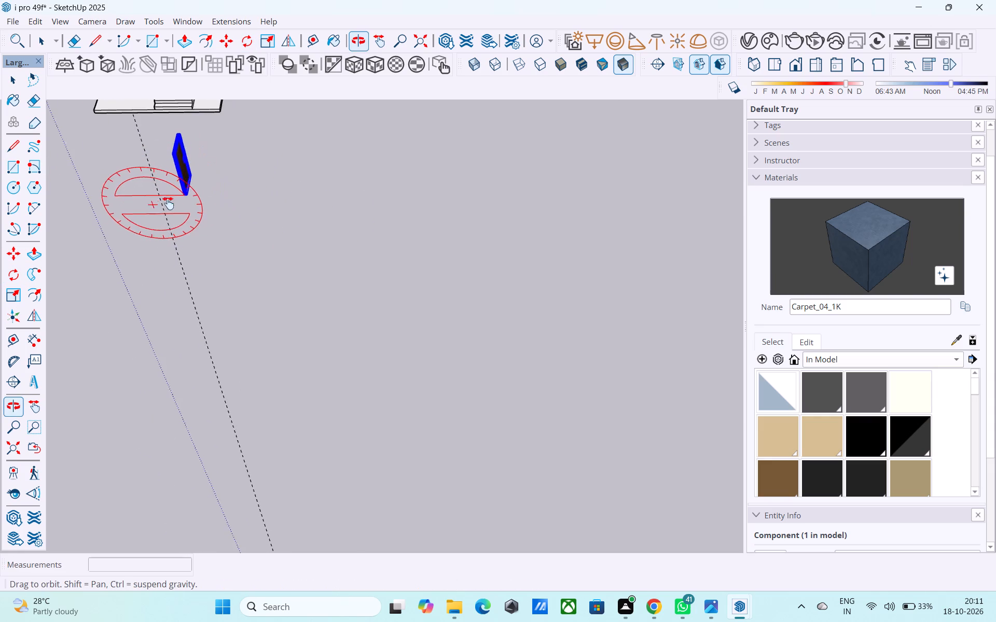
pyautogui.moveTo(168, 203); pyautogui.dragTo(262, 203, button='middle')
pyautogui.scroll(4, 222, 240)
pyautogui.keyDown('shift'); pyautogui.moveTo(219, 239); pyautogui.dragTo(214, 305, button='middle'); pyautogui.keyUp('shift')
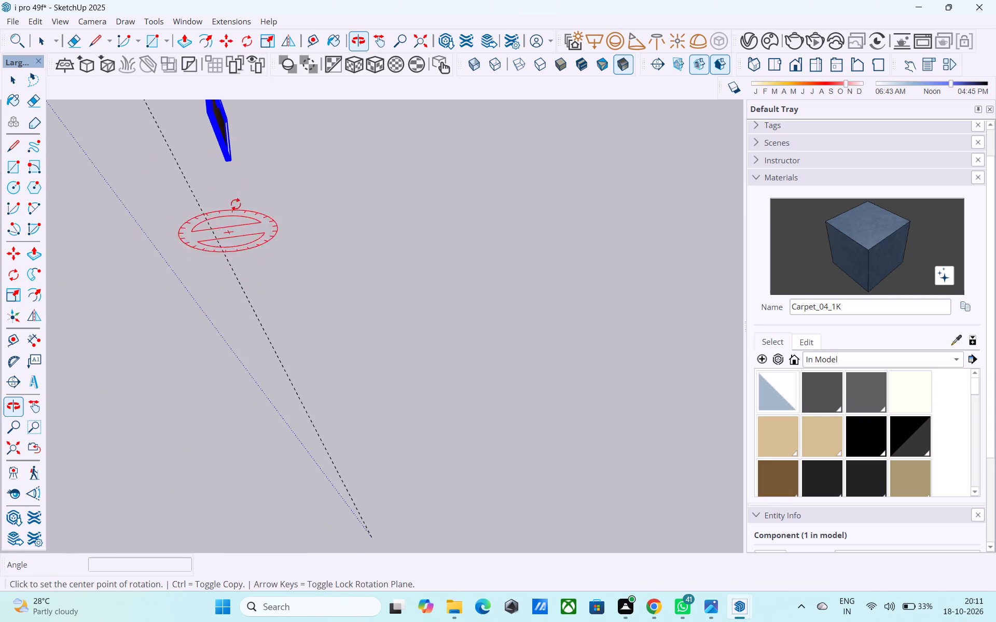
pyautogui.moveTo(235, 180); pyautogui.dragTo(303, 113, button='middle')
pyautogui.moveTo(192, 169); pyautogui.dragTo(206, 264, button='middle')
pyautogui.scroll(1, 198, 237)
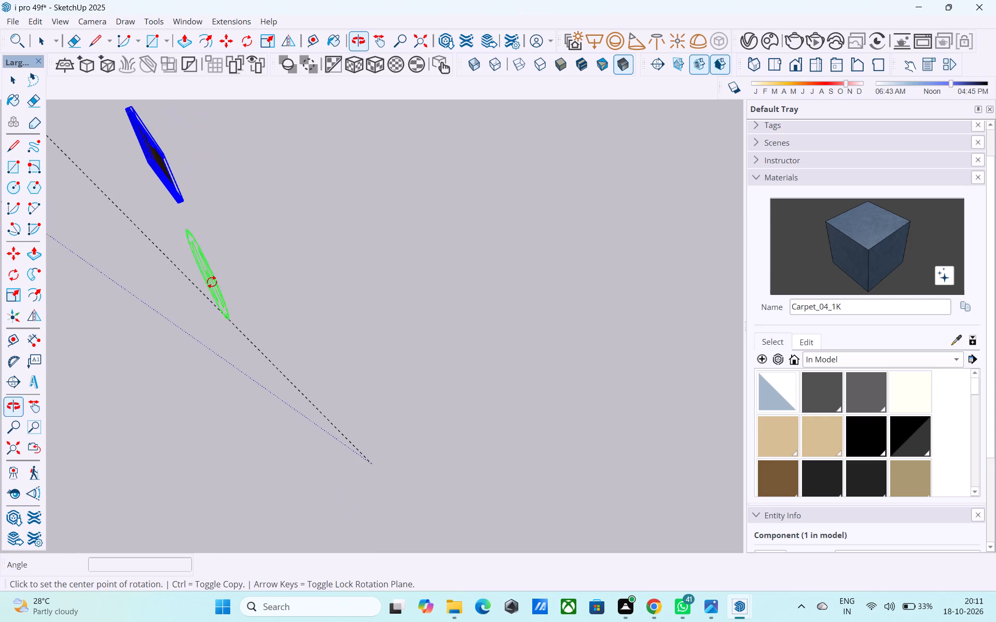
pyautogui.press('space')
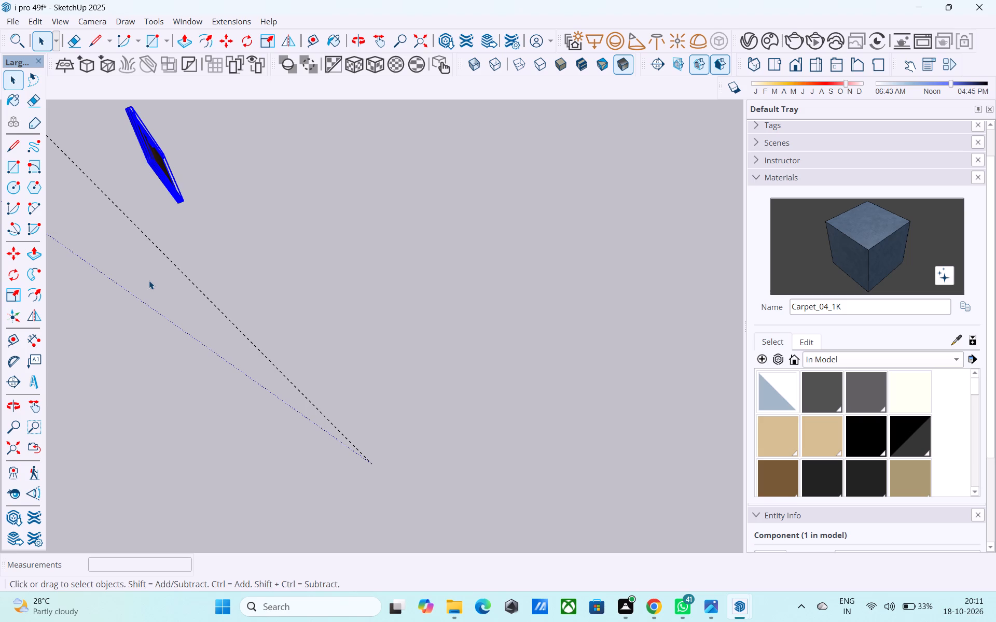
pyautogui.keyDown('shift'); pyautogui.moveTo(149, 280); pyautogui.dragTo(347, 125, button='middle'); pyautogui.keyUp('shift')
pyautogui.scroll(-6, 362, 140)
pyautogui.moveTo(350, 211); pyautogui.dragTo(261, 167, button='middle')
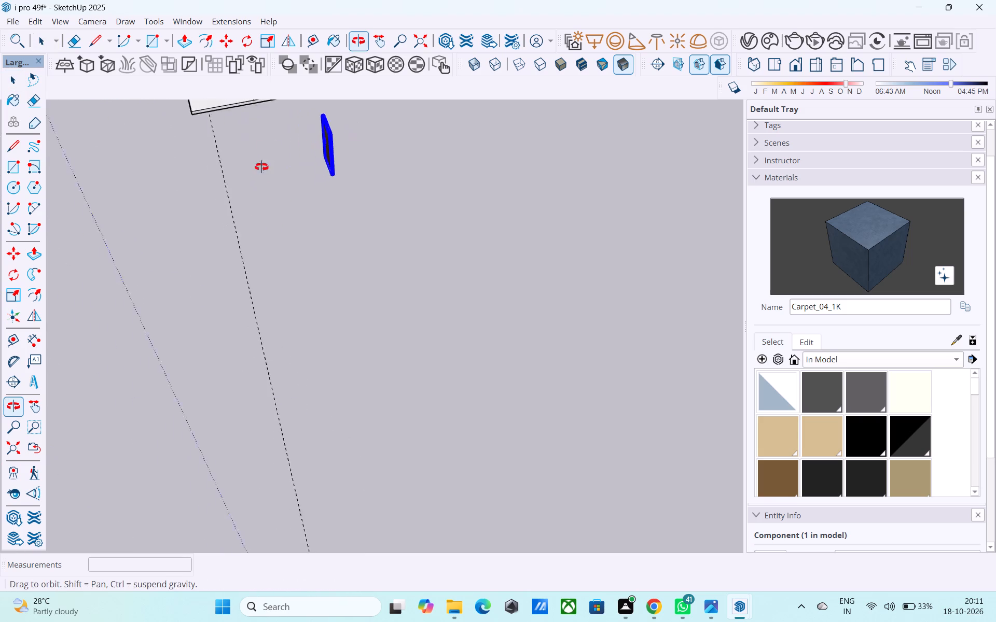
pyautogui.moveTo(261, 167); pyautogui.dragTo(344, 121, button='middle')
pyautogui.keyDown('shift'); pyautogui.moveTo(321, 158); pyautogui.dragTo(207, 256, button='middle'); pyautogui.keyUp('shift')
pyautogui.press('q')
pyautogui.scroll(3, 249, 282)
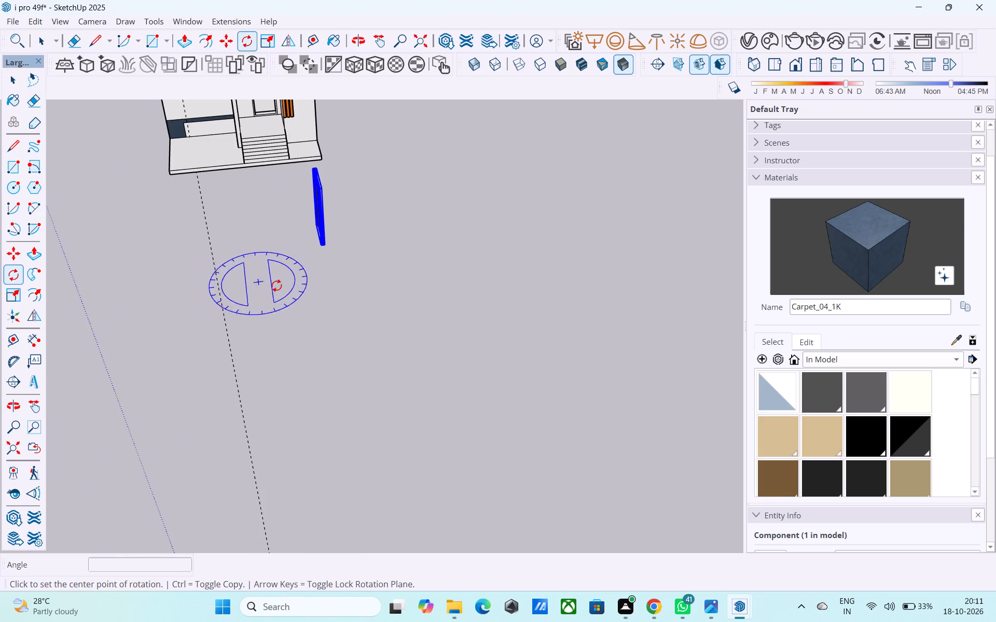
pyautogui.click(300, 277)
pyautogui.click(366, 270)
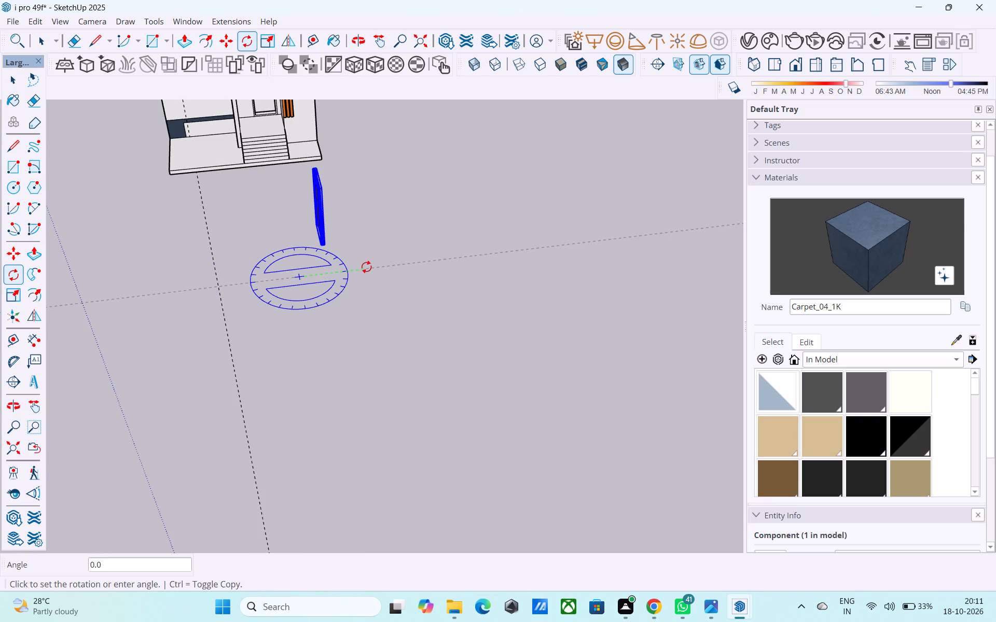
pyautogui.click(294, 226)
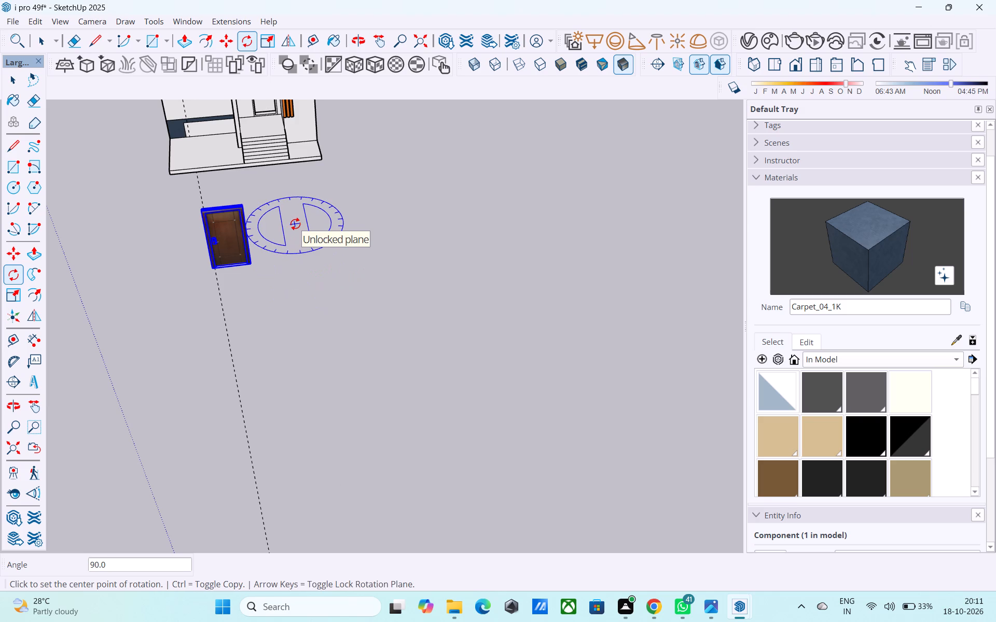
pyautogui.scroll(-2, 297, 224)
pyautogui.moveTo(297, 224); pyautogui.dragTo(295, 211, button='middle')
pyautogui.keyDown('shift'); pyautogui.moveTo(212, 260); pyautogui.dragTo(262, 262, button='middle'); pyautogui.keyUp('shift')
pyautogui.scroll(3, 321, 237)
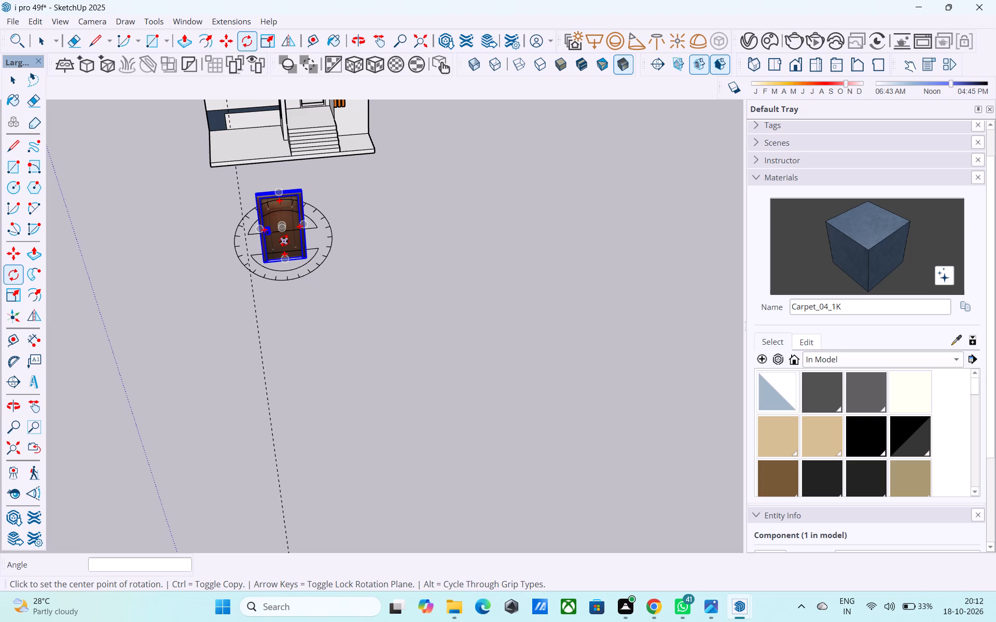
pyautogui.scroll(-3, 350, 155)
pyautogui.press('space')
# Move the door by its bottom frame corner onto the porch, snapping it to the floor corner at the entrance doorway.
pyautogui.keyDown('shift'); pyautogui.moveTo(345, 171); pyautogui.dragTo(392, 164, button='middle'); pyautogui.keyUp('shift')
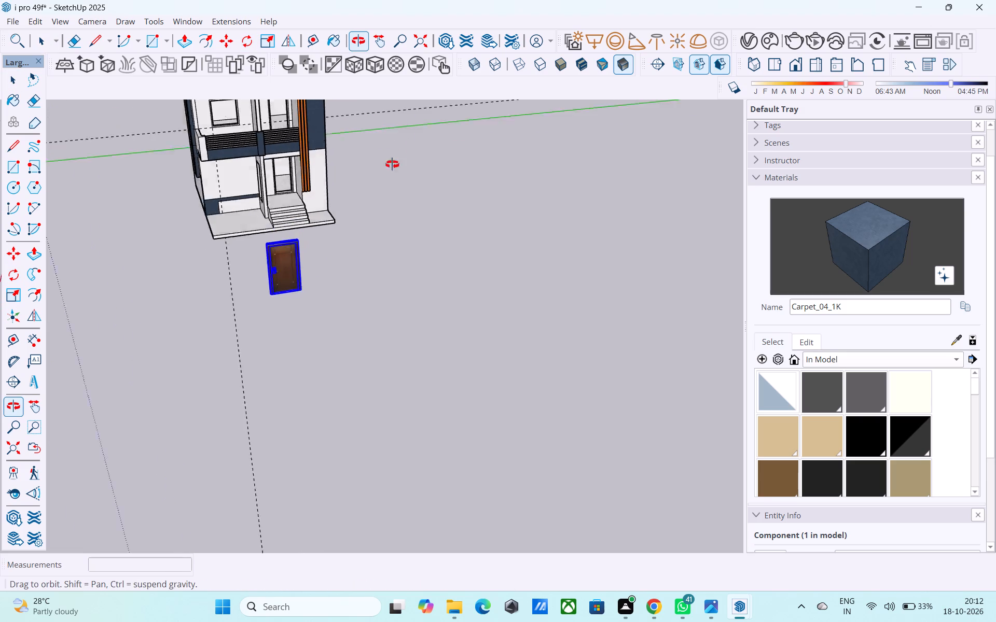
pyautogui.keyDown('shift'); pyautogui.moveTo(392, 164); pyautogui.dragTo(397, 162, button='middle'); pyautogui.keyUp('shift')
pyautogui.moveTo(309, 256); pyautogui.dragTo(390, 241, button='middle')
pyautogui.moveTo(321, 260); pyautogui.dragTo(383, 285, button='middle')
pyautogui.scroll(4, 314, 288)
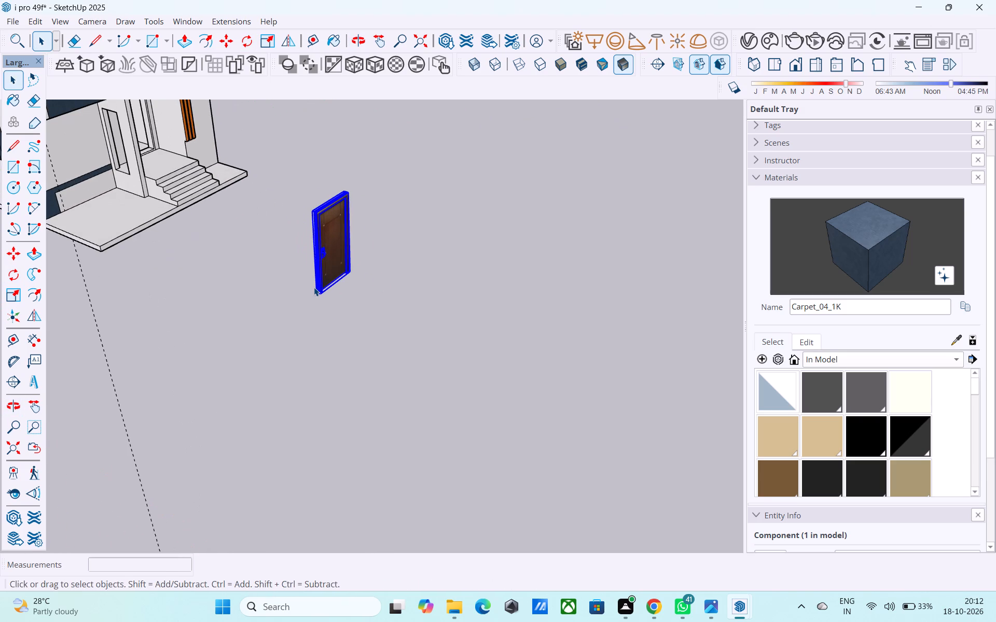
pyautogui.press('m')
pyautogui.scroll(6, 312, 294)
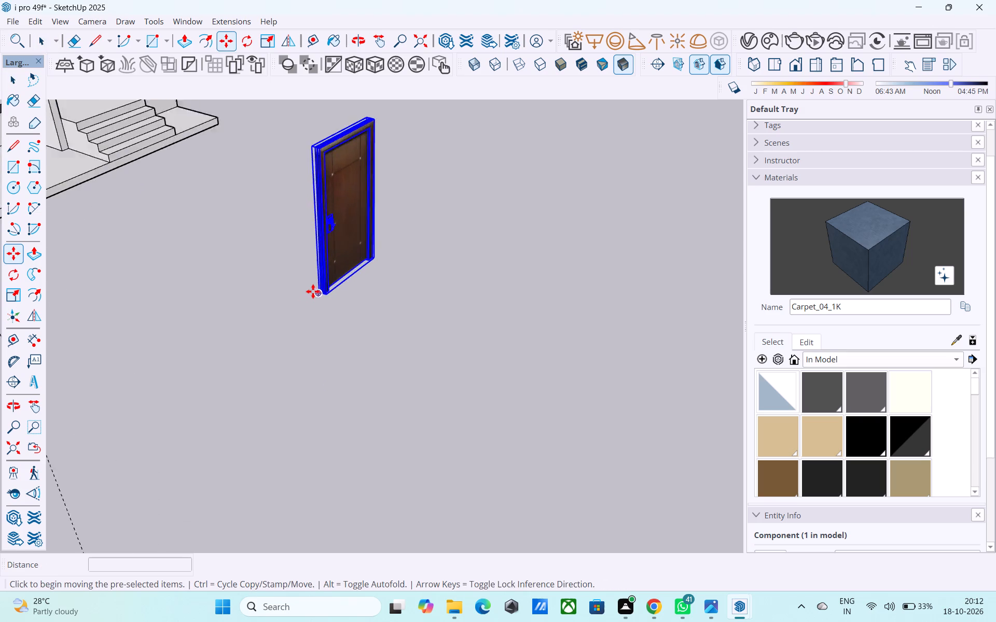
pyautogui.scroll(18, 313, 291)
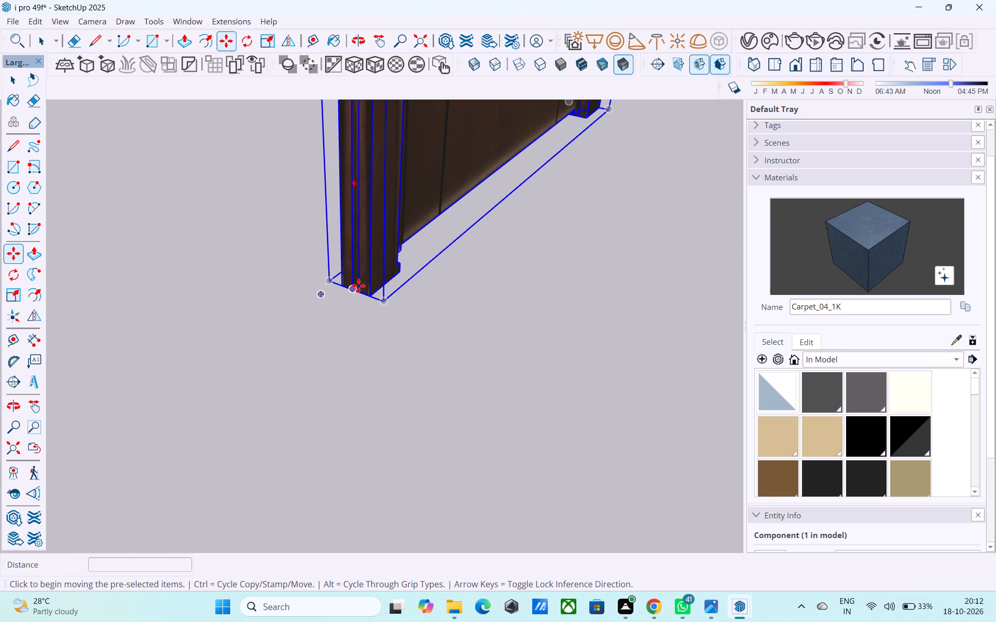
pyautogui.click(342, 285)
pyautogui.scroll(-13, 294, 231)
pyautogui.keyDown('shift'); pyautogui.moveTo(297, 235); pyautogui.dragTo(369, 307, button='middle'); pyautogui.keyUp('shift')
pyautogui.scroll(-1, 303, 244)
pyautogui.scroll(-12, 371, 301)
pyautogui.keyDown('shift'); pyautogui.moveTo(281, 210); pyautogui.dragTo(203, 312, button='middle'); pyautogui.keyUp('shift')
pyautogui.scroll(5, 322, 222)
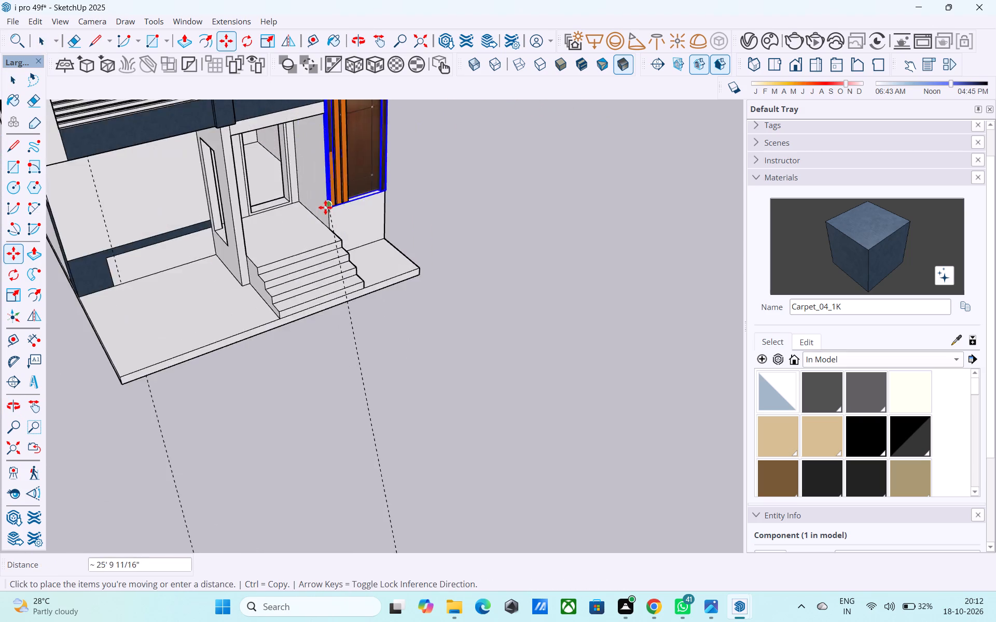
pyautogui.scroll(2, 325, 207)
pyautogui.keyDown('shift'); pyautogui.moveTo(315, 208); pyautogui.dragTo(323, 271, button='middle'); pyautogui.keyUp('shift')
pyautogui.scroll(3, 283, 287)
pyautogui.scroll(-2, 285, 286)
pyautogui.scroll(17, 286, 286)
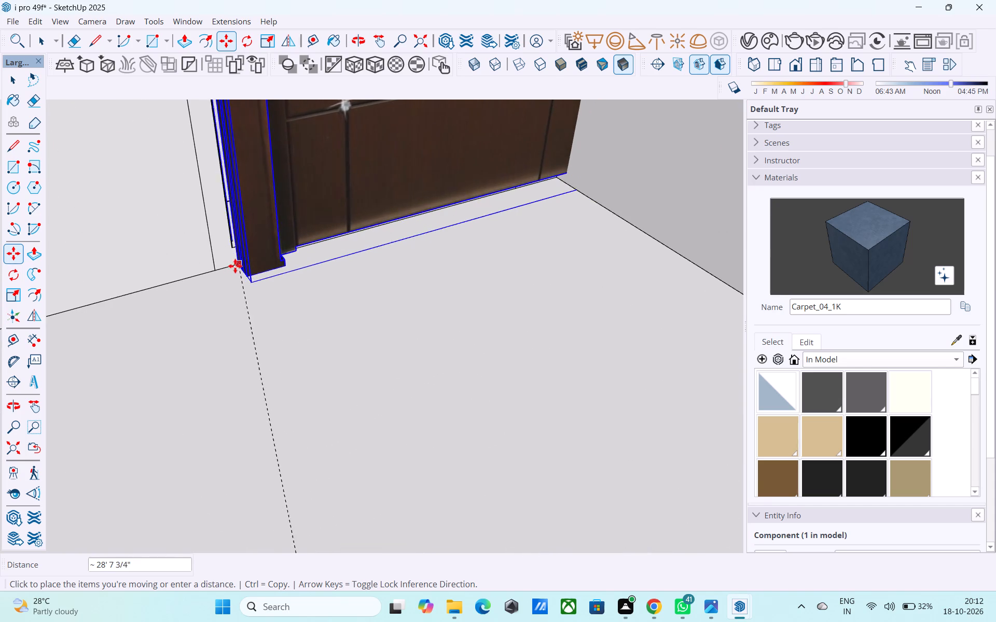
pyautogui.moveTo(216, 265); pyautogui.dragTo(226, 264, button='middle')
pyautogui.scroll(8, 223, 266)
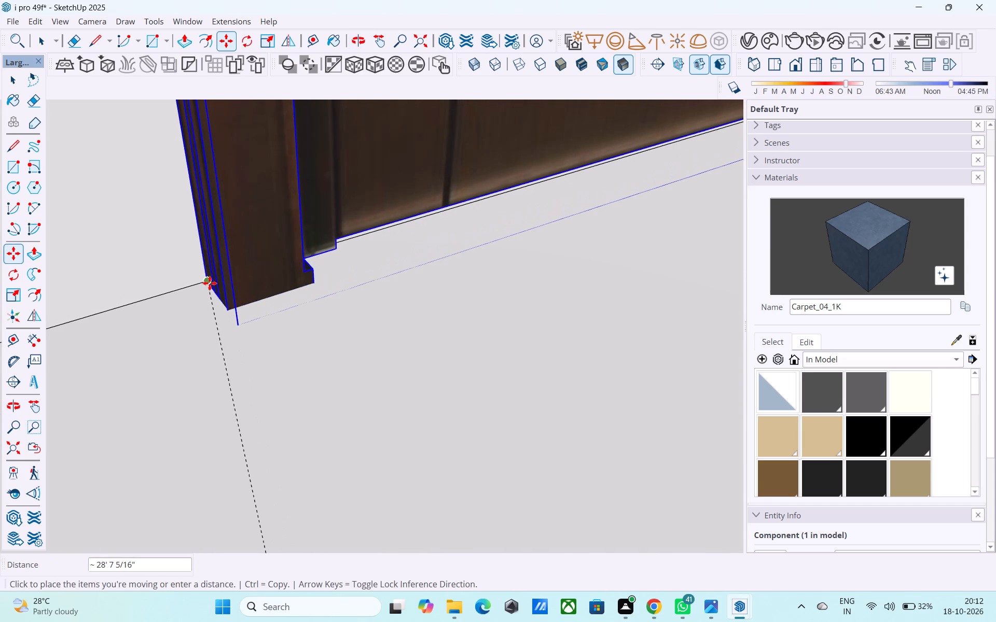
pyautogui.click(209, 283)
# Scale the door narrower along the red axis from its handle side, keeping the side beside the porch wall fixed.
pyautogui.scroll(-18, 216, 294)
pyautogui.moveTo(268, 323); pyautogui.dragTo(264, 318, button='middle')
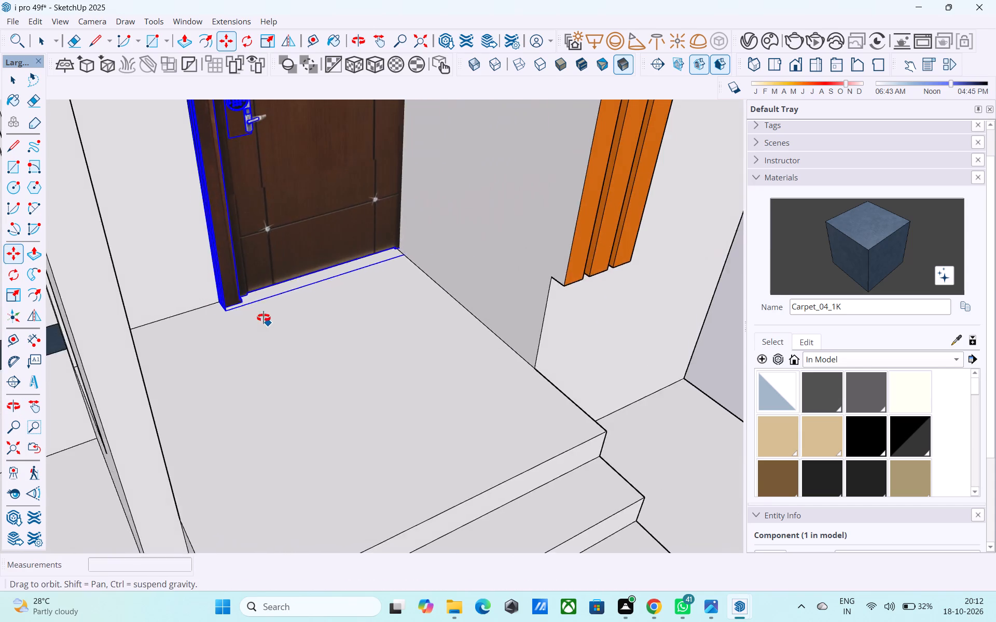
pyautogui.moveTo(264, 318); pyautogui.dragTo(228, 303, button='middle')
pyautogui.scroll(-3, 219, 301)
pyautogui.keyDown('shift'); pyautogui.moveTo(220, 300); pyautogui.dragTo(118, 443, button='middle'); pyautogui.keyUp('shift')
pyautogui.keyDown('shift'); pyautogui.scroll(-3, 283, 328); pyautogui.keyUp('shift')
pyautogui.keyDown('shift'); pyautogui.moveTo(284, 327); pyautogui.dragTo(330, 297, button='middle'); pyautogui.keyUp('shift')
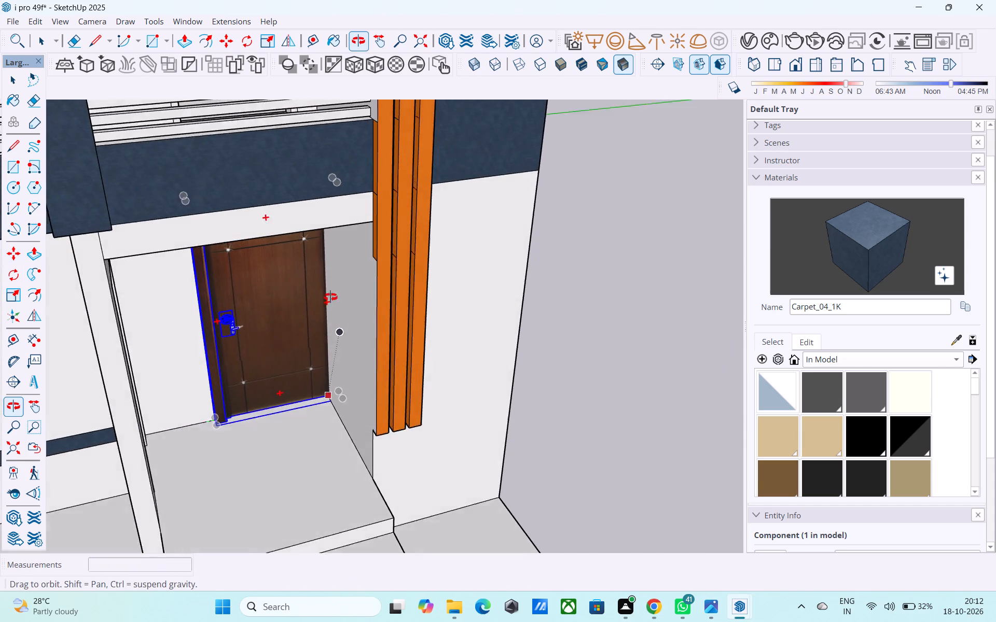
pyautogui.keyDown('shift'); pyautogui.moveTo(330, 297); pyautogui.dragTo(337, 274, button='middle'); pyautogui.keyUp('shift')
pyautogui.press('s')
pyautogui.scroll(4, 324, 313)
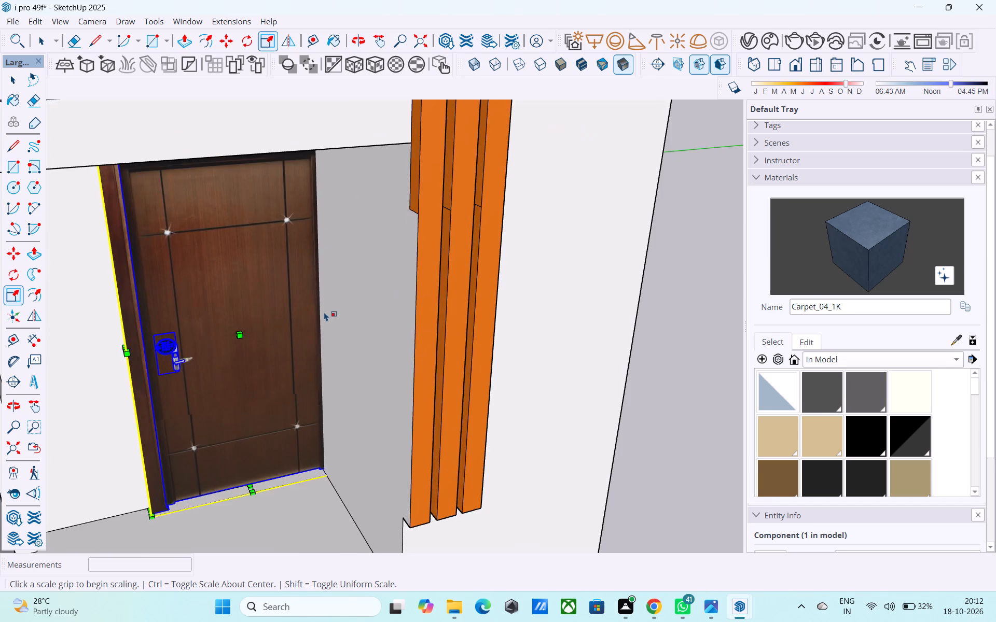
pyautogui.scroll(-4, 324, 312)
pyautogui.moveTo(216, 329); pyautogui.dragTo(232, 314, button='middle')
pyautogui.scroll(5, 203, 331)
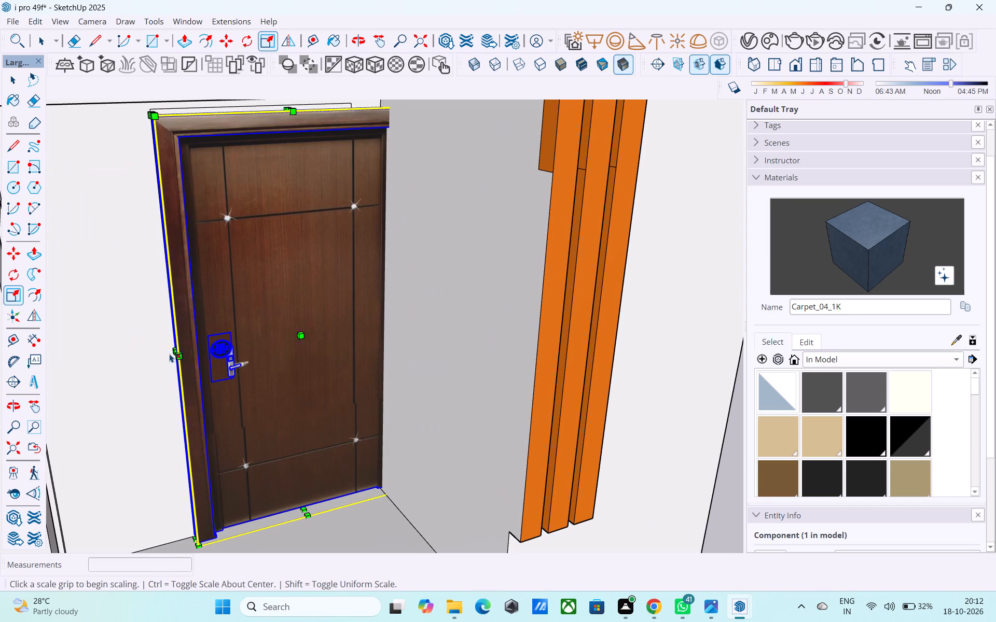
pyautogui.moveTo(171, 351); pyautogui.dragTo(161, 391, button='middle')
pyautogui.scroll(4, 176, 350)
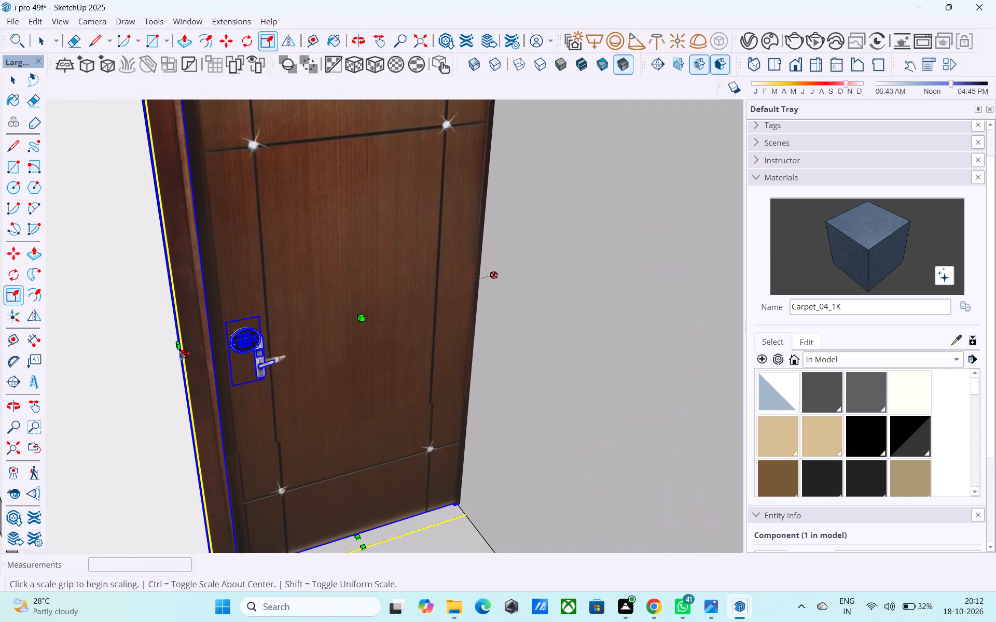
pyautogui.click(178, 344)
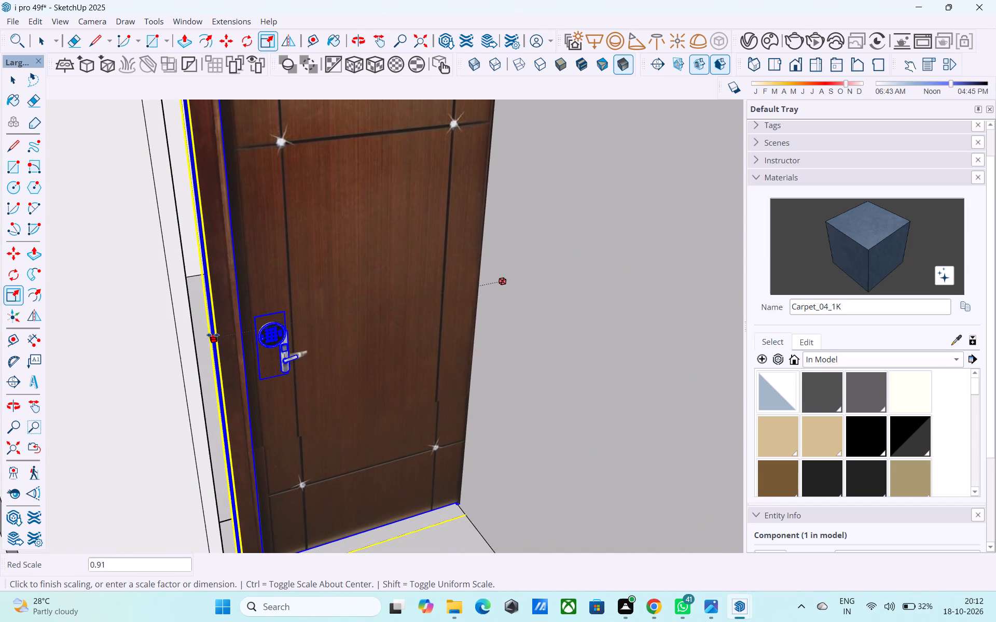
pyautogui.click(271, 325)
# Move the narrowed door sideways by its bottom frame corner to the outer bottom corner of the entrance doorway surround.
pyautogui.scroll(-7, 275, 323)
pyautogui.moveTo(279, 321); pyautogui.dragTo(246, 299, button='middle')
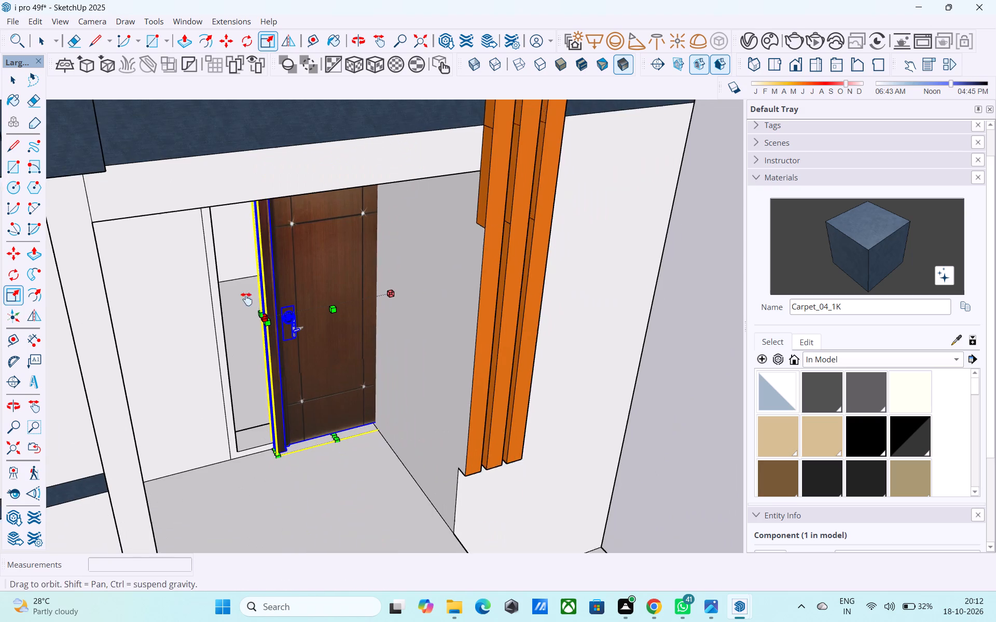
pyautogui.moveTo(246, 299); pyautogui.dragTo(236, 291, button='middle')
pyautogui.press('m')
pyautogui.scroll(8, 249, 446)
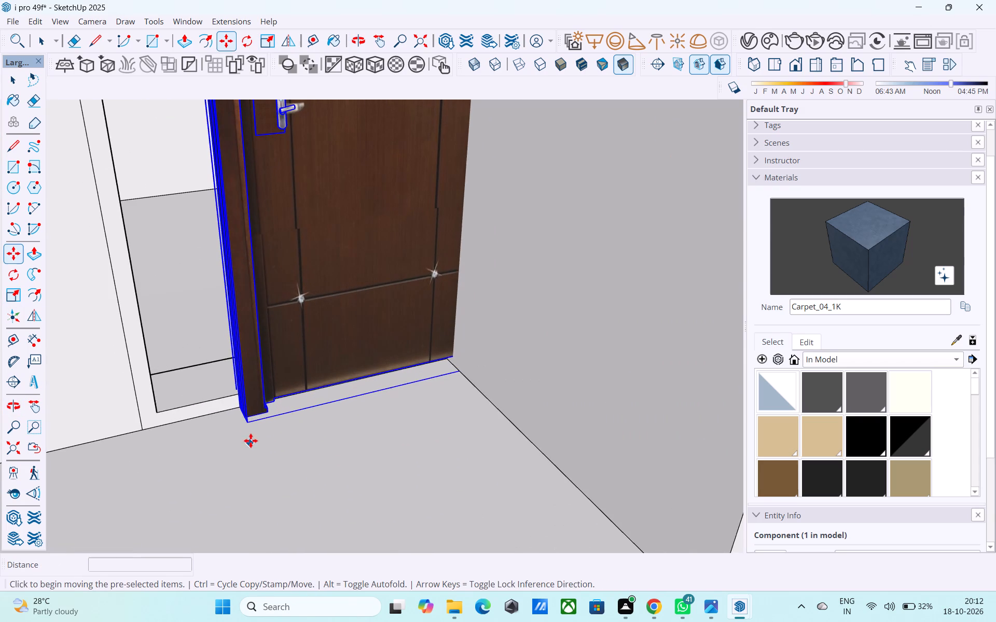
pyautogui.click(245, 415)
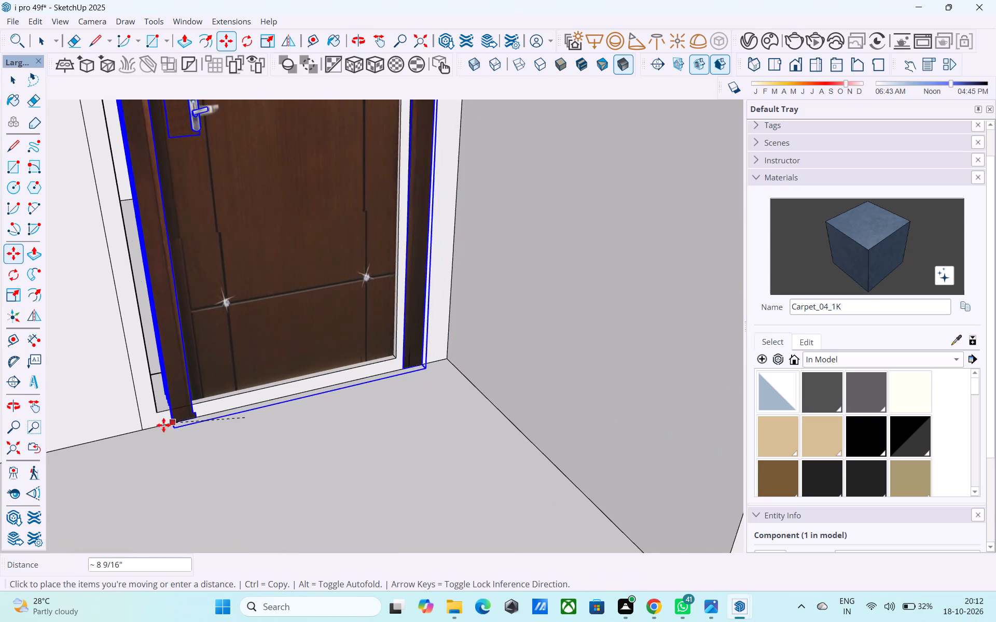
pyautogui.click(142, 429)
# Shift the door a short distance out of the entrance wall toward the porch.
pyautogui.scroll(-1, 150, 427)
pyautogui.keyDown('shift'); pyautogui.moveTo(151, 427); pyautogui.dragTo(144, 466, button='middle'); pyautogui.keyUp('shift')
pyautogui.scroll(1, 147, 462)
pyautogui.scroll(-10, 149, 460)
pyautogui.keyDown('shift'); pyautogui.moveTo(157, 444); pyautogui.dragTo(283, 372, button='middle'); pyautogui.keyUp('shift')
pyautogui.scroll(-5, 254, 356)
pyautogui.keyDown('shift'); pyautogui.moveTo(239, 340); pyautogui.dragTo(500, 316, button='middle'); pyautogui.keyUp('shift')
pyautogui.keyDown('shift'); pyautogui.moveTo(345, 368); pyautogui.dragTo(452, 232, button='middle'); pyautogui.keyUp('shift')
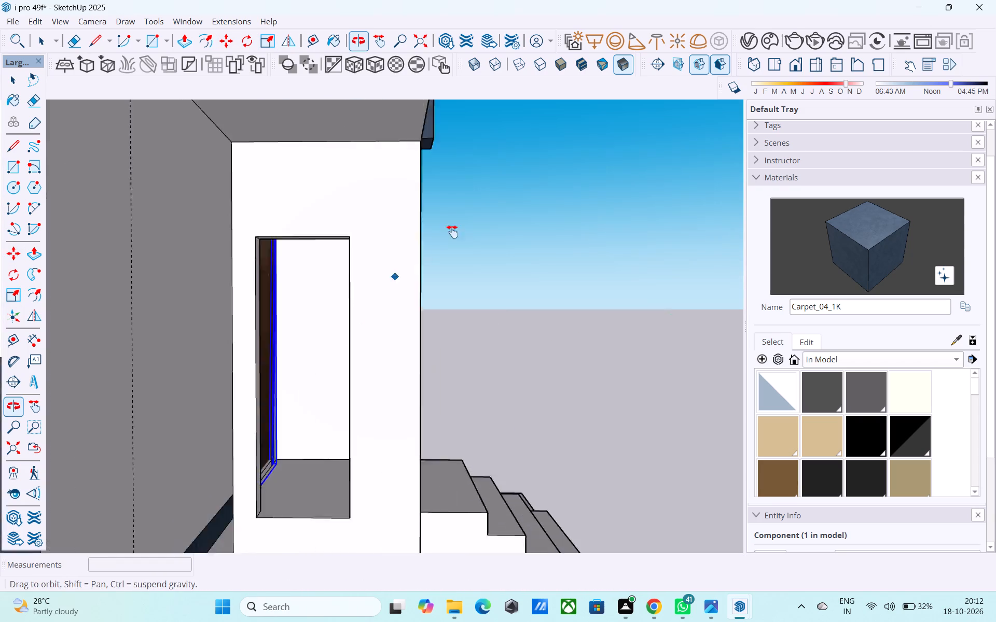
pyautogui.keyDown('shift'); pyautogui.moveTo(452, 232); pyautogui.dragTo(147, 305, button='middle'); pyautogui.keyUp('shift')
pyautogui.keyDown('shift'); pyautogui.moveTo(345, 326); pyautogui.dragTo(298, 328, button='middle'); pyautogui.keyUp('shift')
pyautogui.moveTo(256, 371); pyautogui.dragTo(432, 375, button='middle')
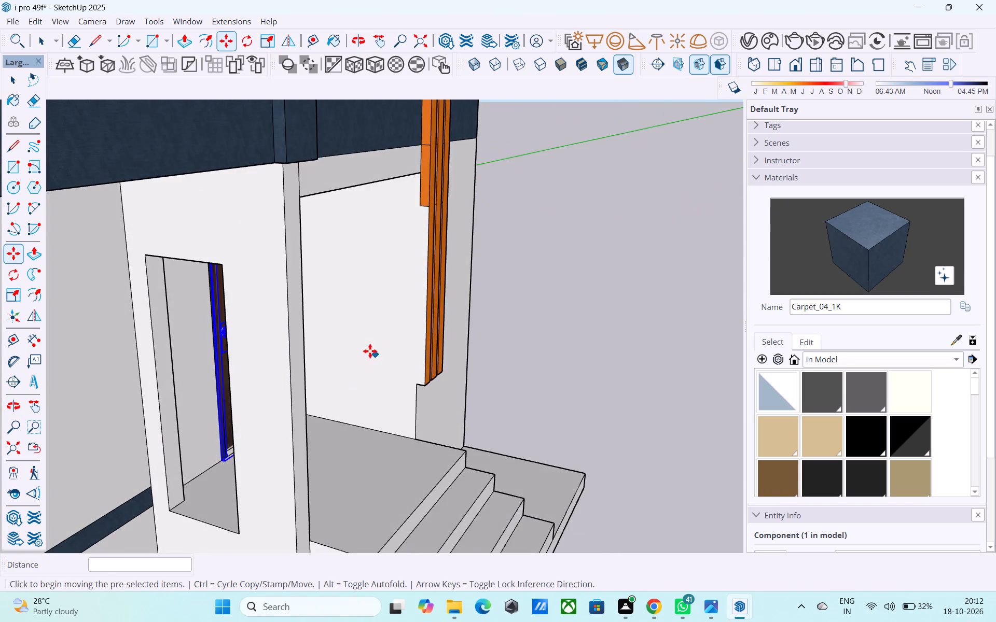
pyautogui.scroll(-5, 370, 351)
pyautogui.scroll(4, 274, 431)
pyautogui.press('m')
pyautogui.scroll(3, 244, 439)
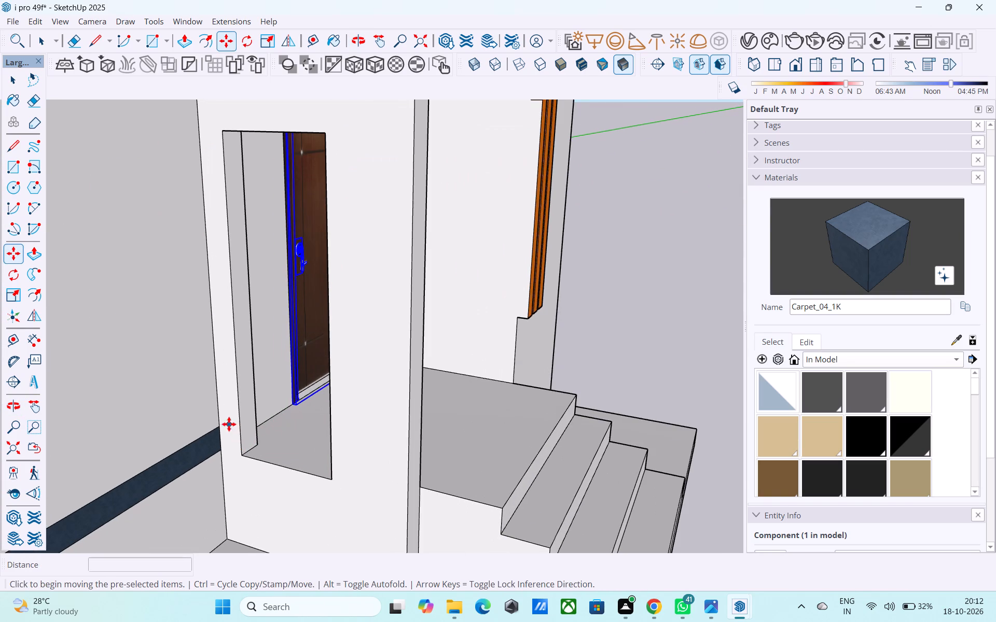
pyautogui.click(217, 422)
pyautogui.click(232, 432)
# Move the door 1 5/16" back toward the entrance wall by its bottom frame corner.
pyautogui.moveTo(265, 419); pyautogui.dragTo(105, 413, button='middle')
pyautogui.keyDown('shift'); pyautogui.moveTo(239, 382); pyautogui.dragTo(218, 394, button='middle'); pyautogui.keyUp('shift')
pyautogui.scroll(4, 297, 413)
pyautogui.press('space')
pyautogui.scroll(-2, 275, 372)
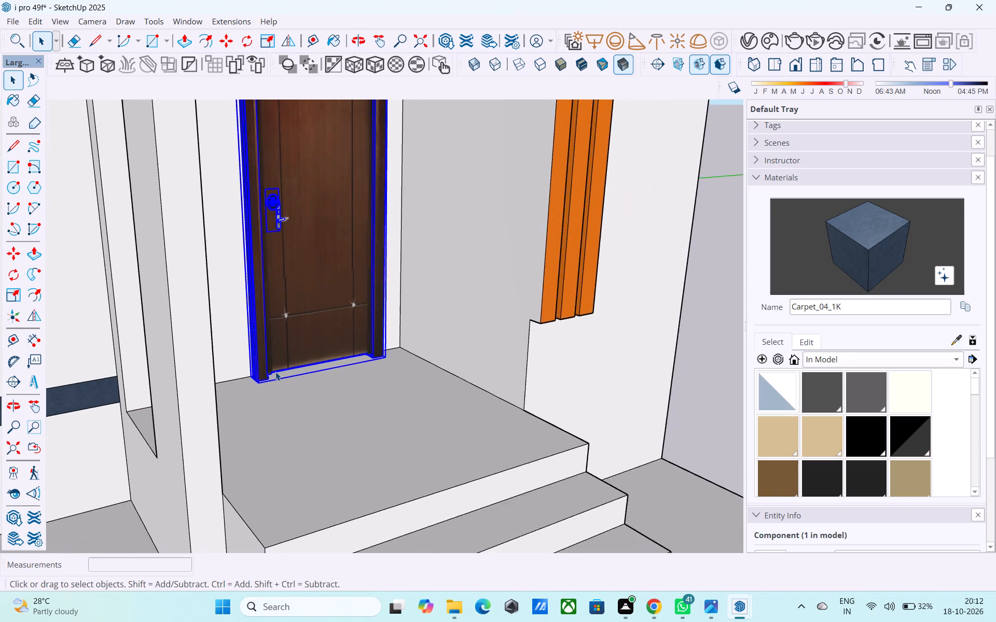
pyautogui.keyDown('shift'); pyautogui.moveTo(275, 372); pyautogui.dragTo(289, 396, button='middle'); pyautogui.keyUp('shift')
pyautogui.scroll(7, 282, 398)
pyautogui.moveTo(255, 385); pyautogui.dragTo(282, 386, button='middle')
pyautogui.scroll(8, 276, 401)
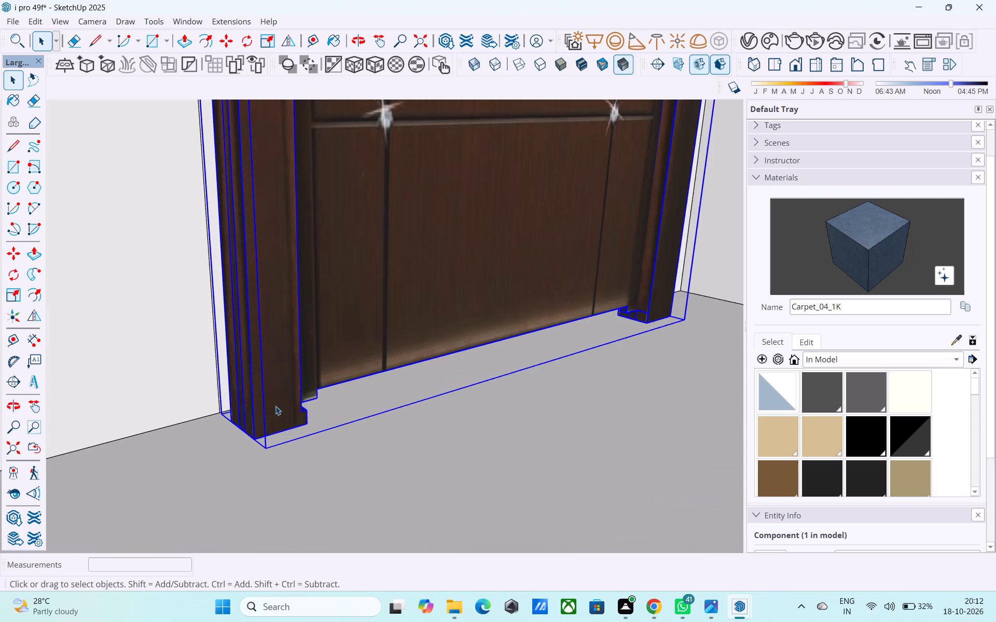
pyautogui.moveTo(263, 426); pyautogui.dragTo(289, 451, button='middle')
pyautogui.press('m')
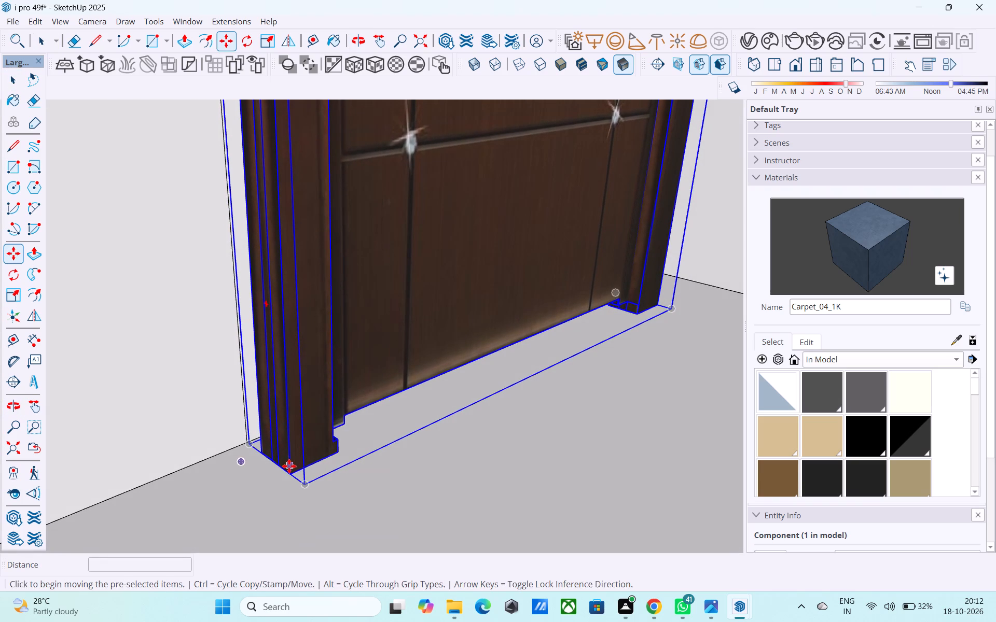
pyautogui.click(290, 476)
pyautogui.click(273, 465)
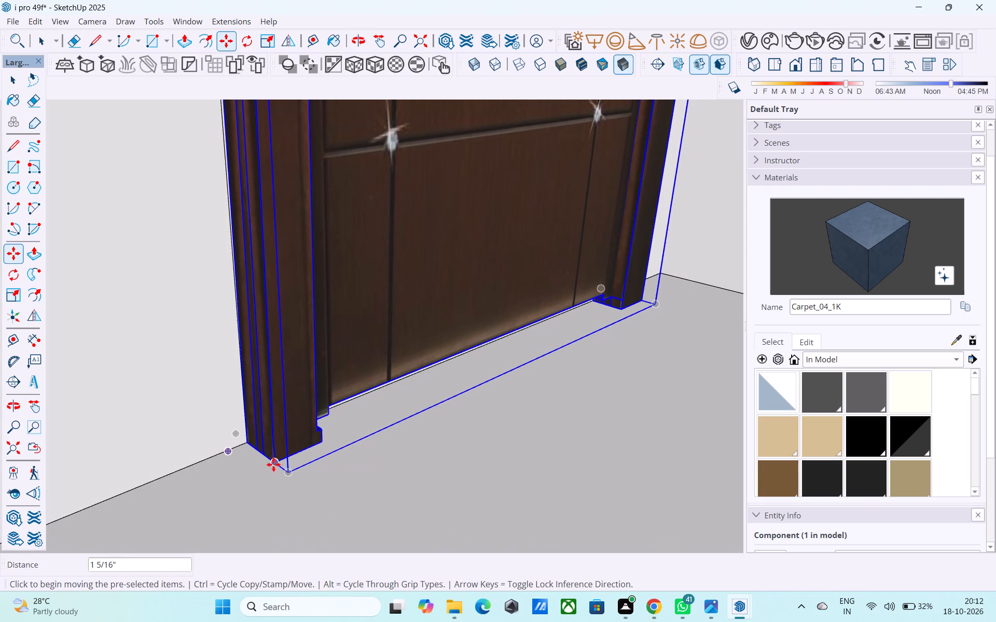
pyautogui.moveTo(303, 444); pyautogui.dragTo(118, 406, button='middle')
pyautogui.scroll(-17, 349, 332)
pyautogui.press('space')
pyautogui.scroll(-10, 399, 316)
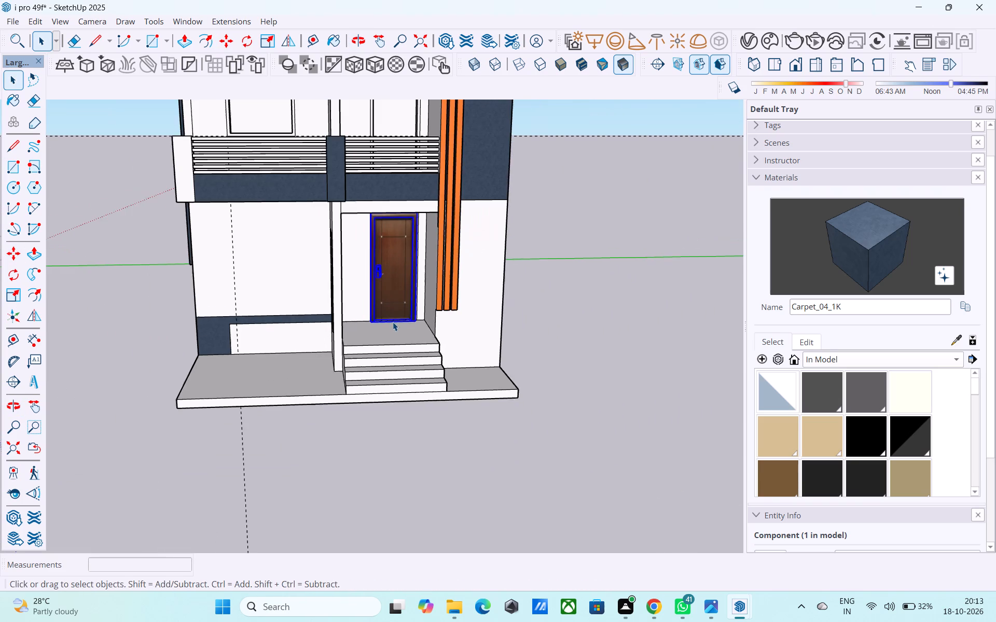
# Examine how the wooden door fits the front entrance surround, from above, below and close up.
pyautogui.moveTo(390, 320); pyautogui.dragTo(361, 405, button='middle')
pyautogui.click(527, 336)
pyautogui.moveTo(413, 326); pyautogui.dragTo(430, 315, button='middle')
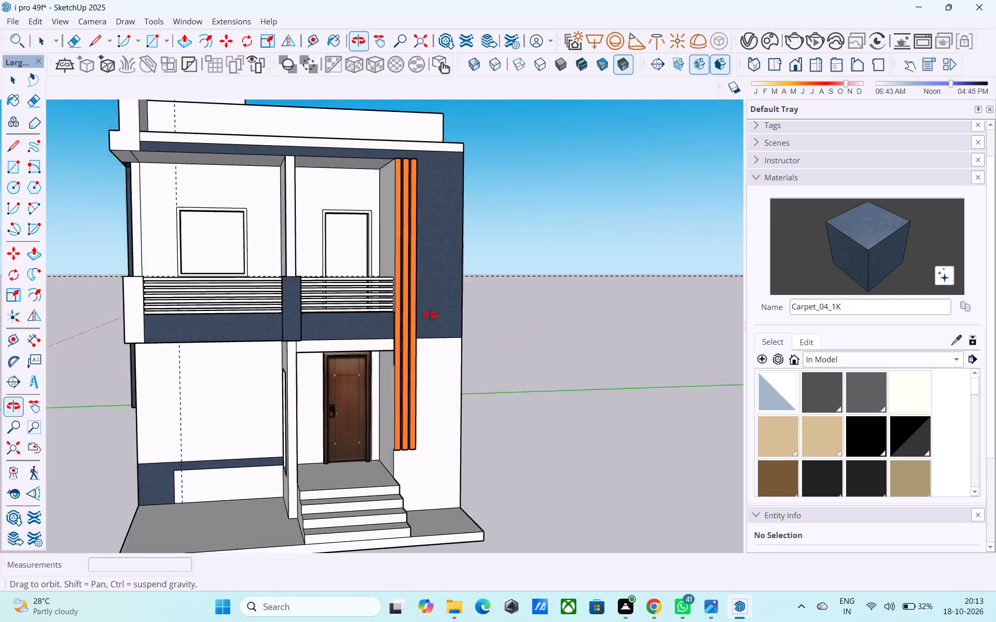
pyautogui.moveTo(430, 315); pyautogui.dragTo(428, 302, button='middle')
pyautogui.scroll(2, 350, 372)
pyautogui.keyDown('shift'); pyautogui.moveTo(350, 372); pyautogui.dragTo(339, 348, button='middle'); pyautogui.keyUp('shift')
pyautogui.scroll(7, 340, 345)
pyautogui.keyDown('shift'); pyautogui.moveTo(337, 338); pyautogui.dragTo(370, 321, button='middle'); pyautogui.keyUp('shift')
pyautogui.scroll(3, 381, 285)
pyautogui.scroll(-5, 369, 252)
pyautogui.keyDown('shift'); pyautogui.moveTo(373, 259); pyautogui.dragTo(393, 253, button='middle'); pyautogui.keyUp('shift')
pyautogui.keyDown('shift'); pyautogui.moveTo(362, 352); pyautogui.dragTo(370, 286, button='middle'); pyautogui.keyUp('shift')
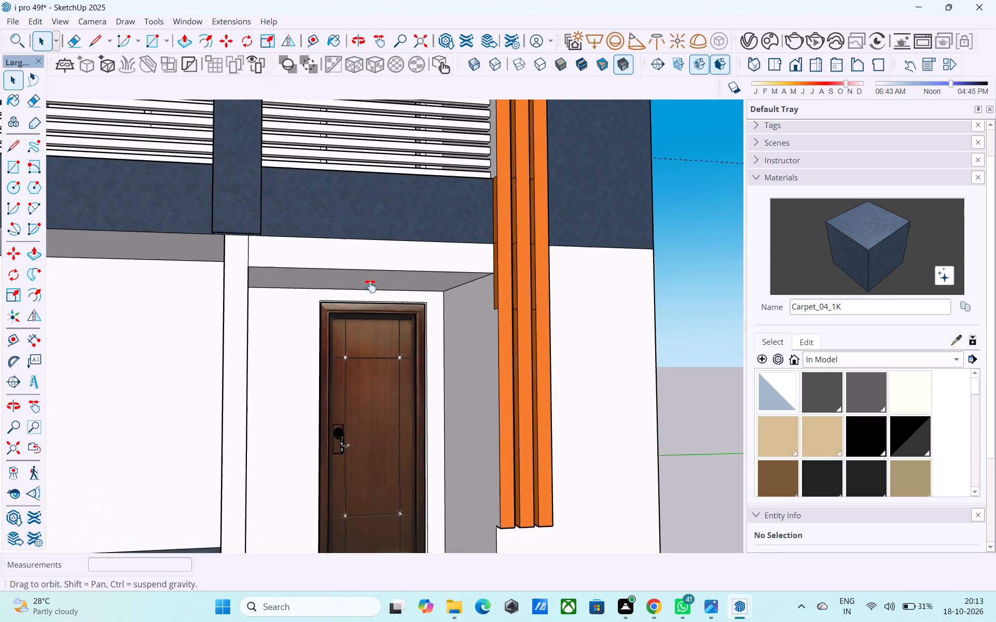
pyautogui.keyDown('shift'); pyautogui.moveTo(370, 286); pyautogui.dragTo(389, 220, button='middle'); pyautogui.keyUp('shift')
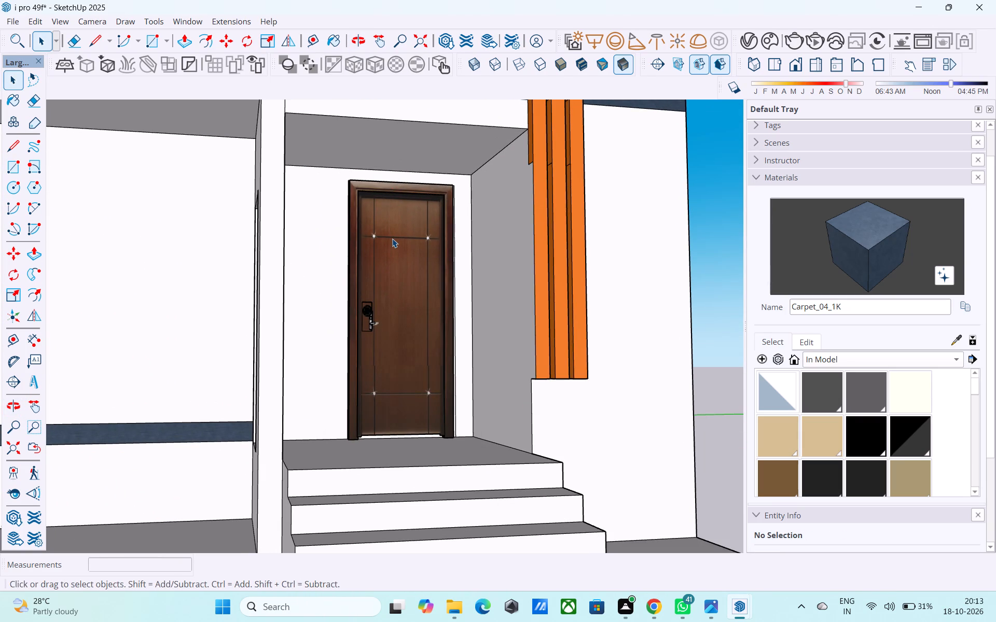
pyautogui.scroll(-4, 387, 233)
pyautogui.keyDown('shift'); pyautogui.moveTo(387, 234); pyautogui.dragTo(386, 246, button='middle'); pyautogui.keyUp('shift')
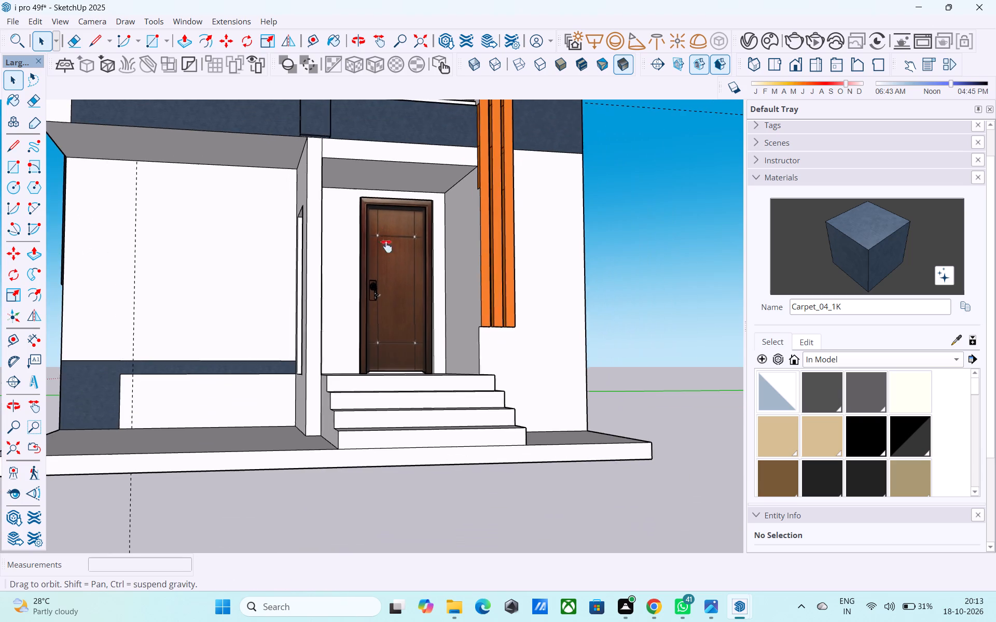
pyautogui.keyDown('shift'); pyautogui.moveTo(386, 246); pyautogui.dragTo(414, 330, button='middle'); pyautogui.keyUp('shift')
pyautogui.keyDown('shift'); pyautogui.moveTo(417, 295); pyautogui.dragTo(410, 304, button='middle'); pyautogui.keyUp('shift')
pyautogui.scroll(4, 409, 302)
pyautogui.scroll(-2, 395, 282)
pyautogui.keyDown('shift'); pyautogui.moveTo(395, 282); pyautogui.dragTo(405, 321, button='middle'); pyautogui.keyUp('shift')
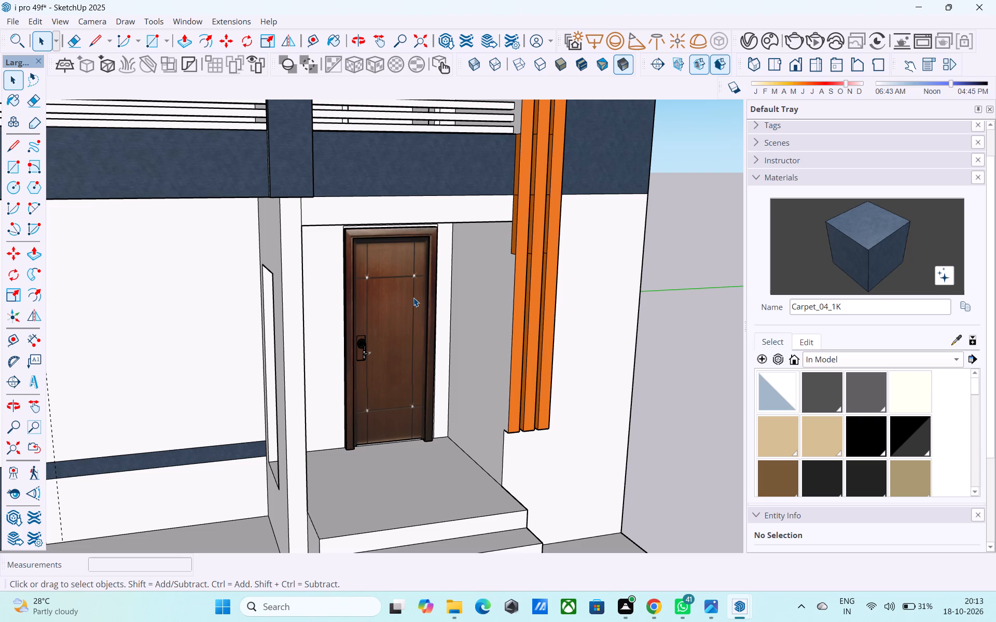
pyautogui.scroll(-4, 426, 287)
pyautogui.moveTo(407, 328); pyautogui.dragTo(390, 210, button='middle')
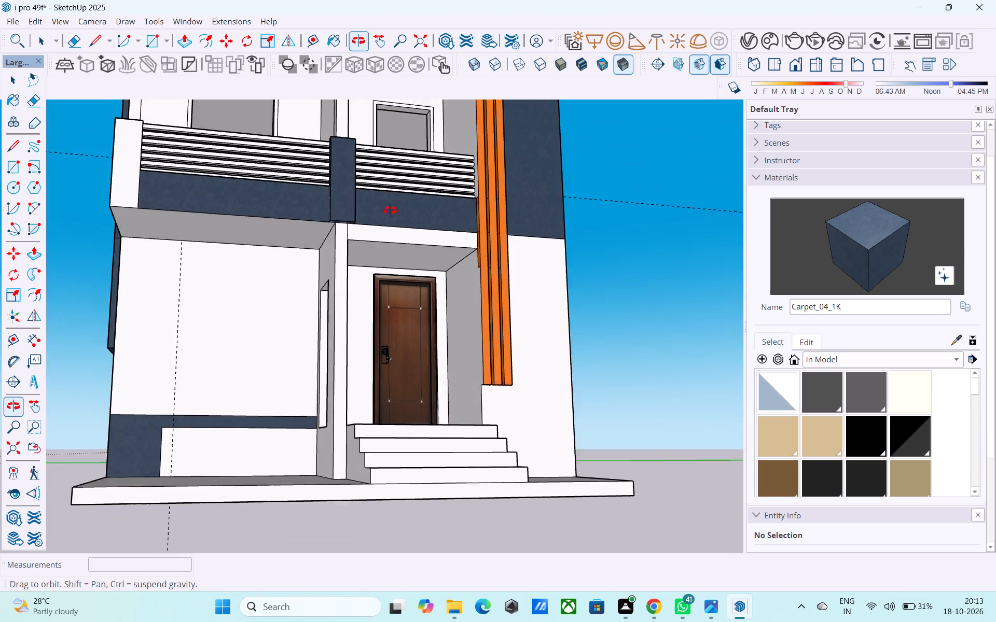
pyautogui.moveTo(390, 210); pyautogui.dragTo(368, 306, button='middle')
pyautogui.scroll(-2, 368, 307)
pyautogui.moveTo(368, 307); pyautogui.dragTo(366, 309, button='middle')
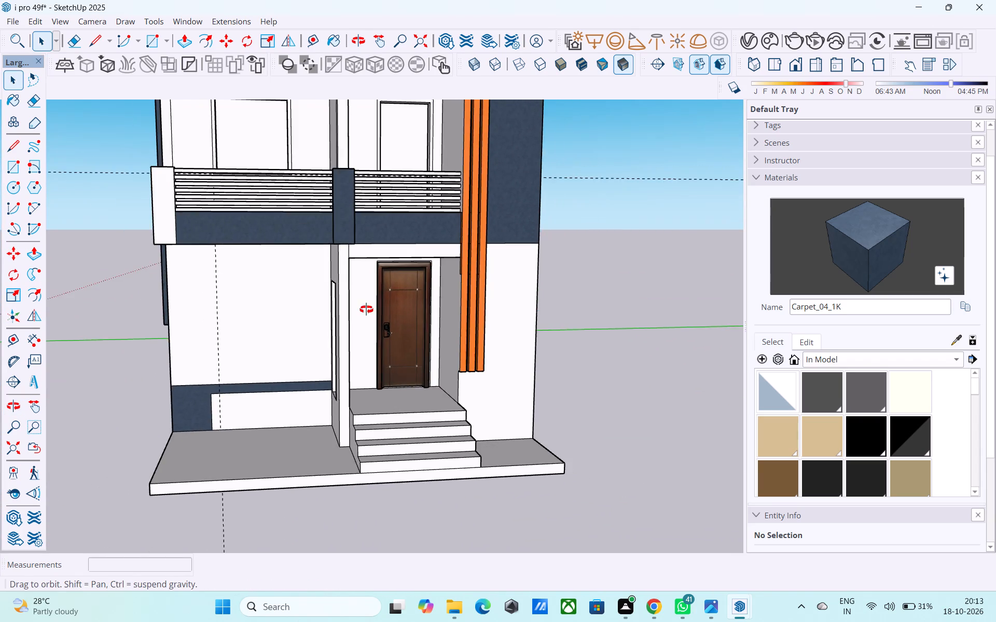
pyautogui.moveTo(366, 309); pyautogui.dragTo(343, 234, button='middle')
pyautogui.scroll(15, 425, 275)
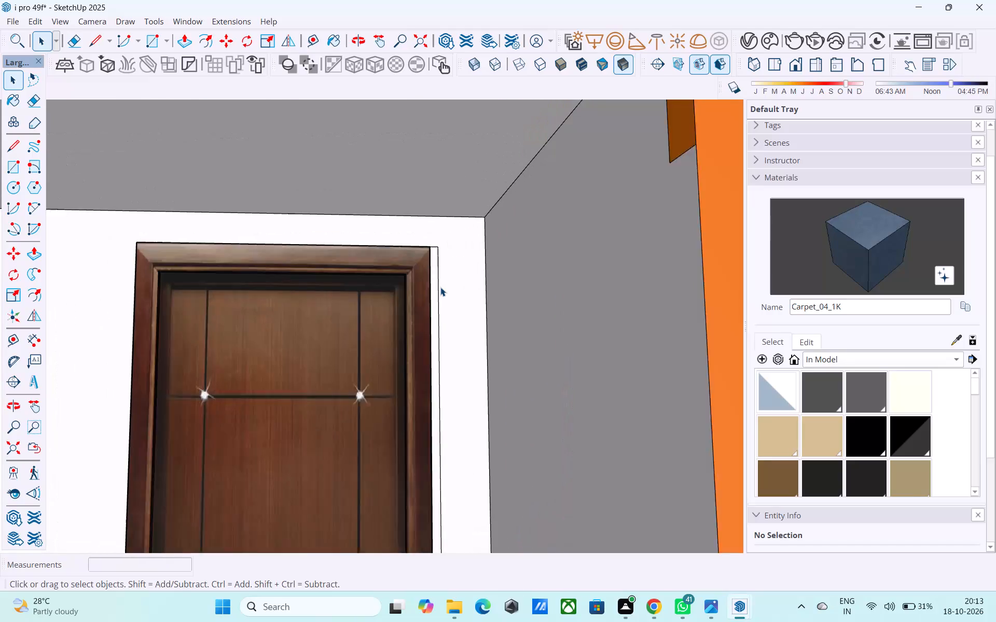
pyautogui.scroll(2, 440, 287)
pyautogui.scroll(-5, 437, 289)
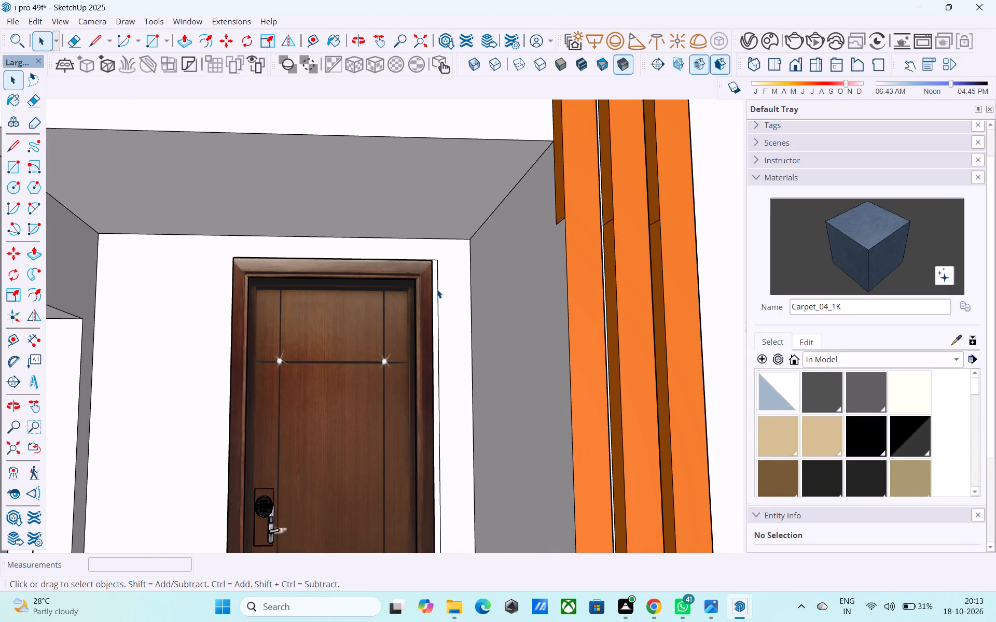
pyautogui.scroll(-4, 437, 289)
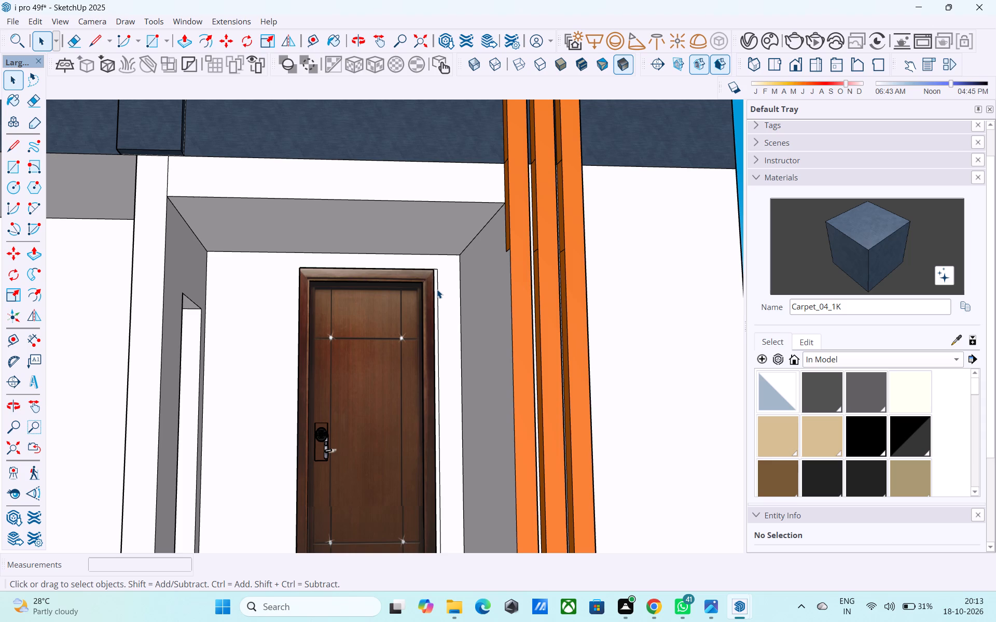
pyautogui.moveTo(436, 296); pyautogui.dragTo(429, 323, button='middle')
pyautogui.scroll(4, 409, 339)
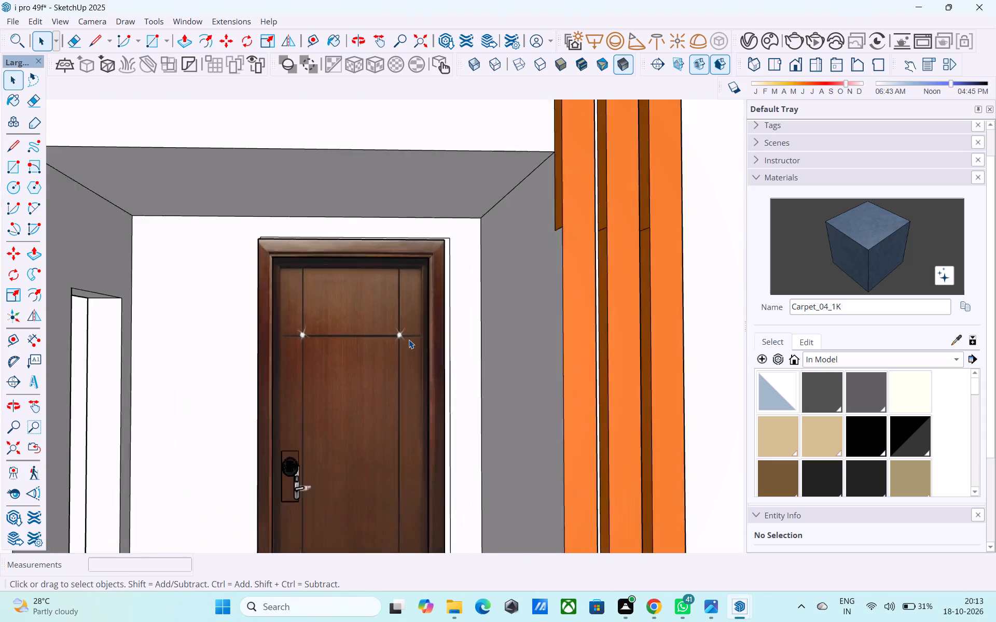
pyautogui.scroll(-5, 409, 340)
pyautogui.moveTo(409, 339); pyautogui.dragTo(389, 289, button='middle')
pyautogui.scroll(5, 384, 305)
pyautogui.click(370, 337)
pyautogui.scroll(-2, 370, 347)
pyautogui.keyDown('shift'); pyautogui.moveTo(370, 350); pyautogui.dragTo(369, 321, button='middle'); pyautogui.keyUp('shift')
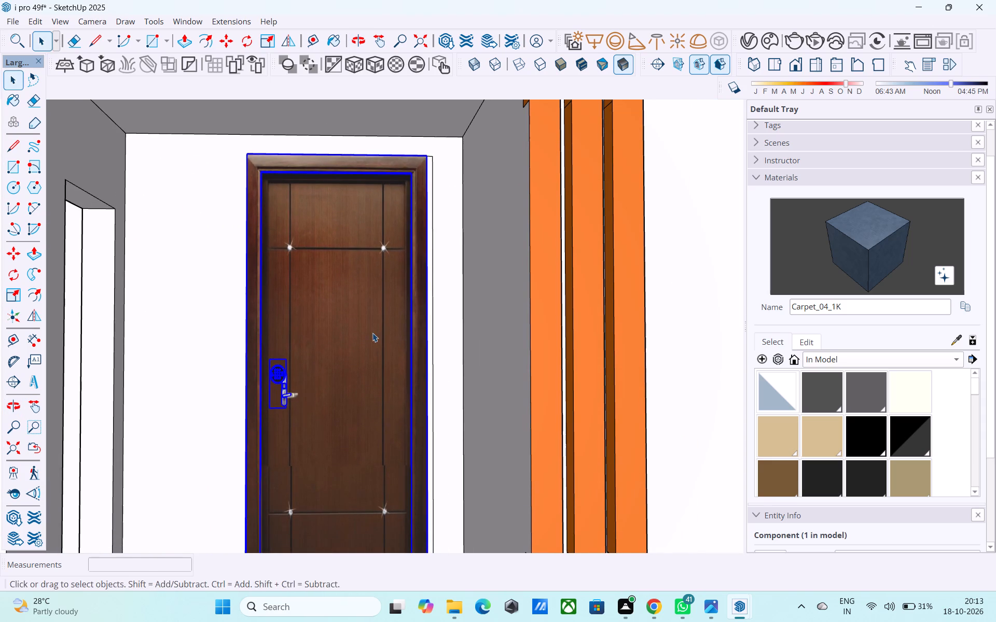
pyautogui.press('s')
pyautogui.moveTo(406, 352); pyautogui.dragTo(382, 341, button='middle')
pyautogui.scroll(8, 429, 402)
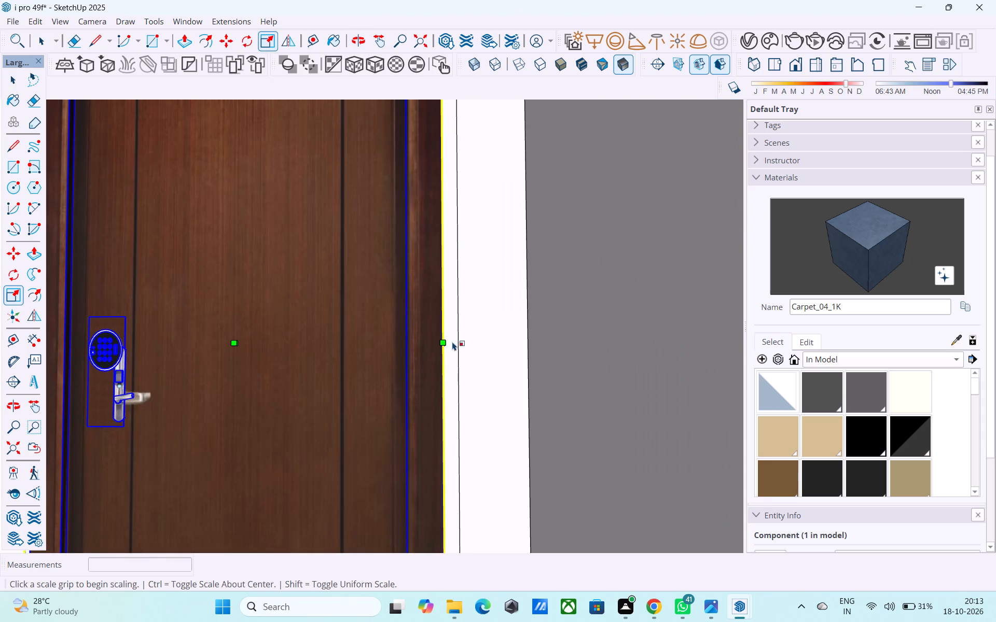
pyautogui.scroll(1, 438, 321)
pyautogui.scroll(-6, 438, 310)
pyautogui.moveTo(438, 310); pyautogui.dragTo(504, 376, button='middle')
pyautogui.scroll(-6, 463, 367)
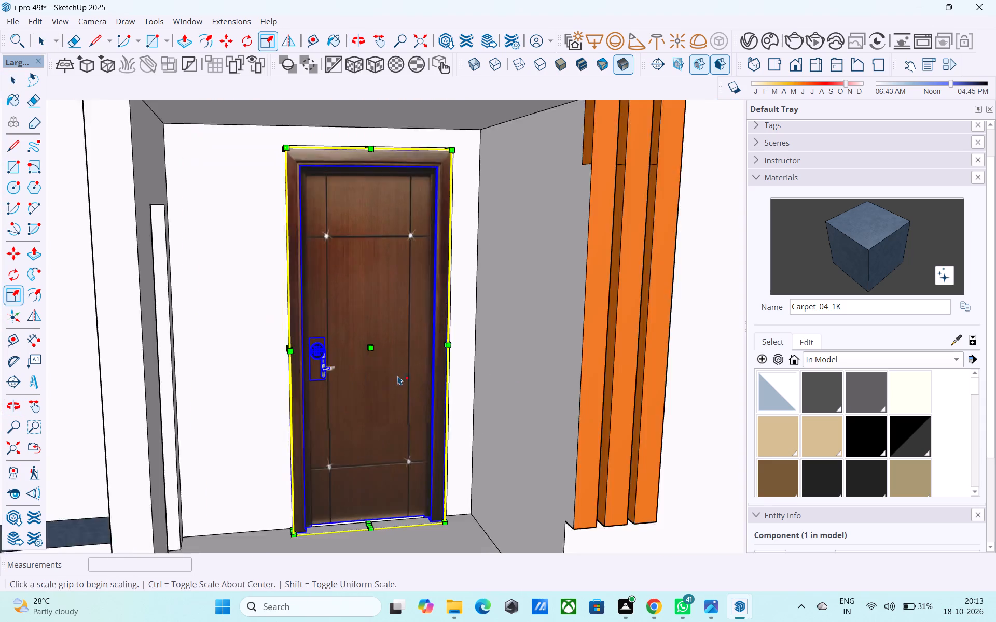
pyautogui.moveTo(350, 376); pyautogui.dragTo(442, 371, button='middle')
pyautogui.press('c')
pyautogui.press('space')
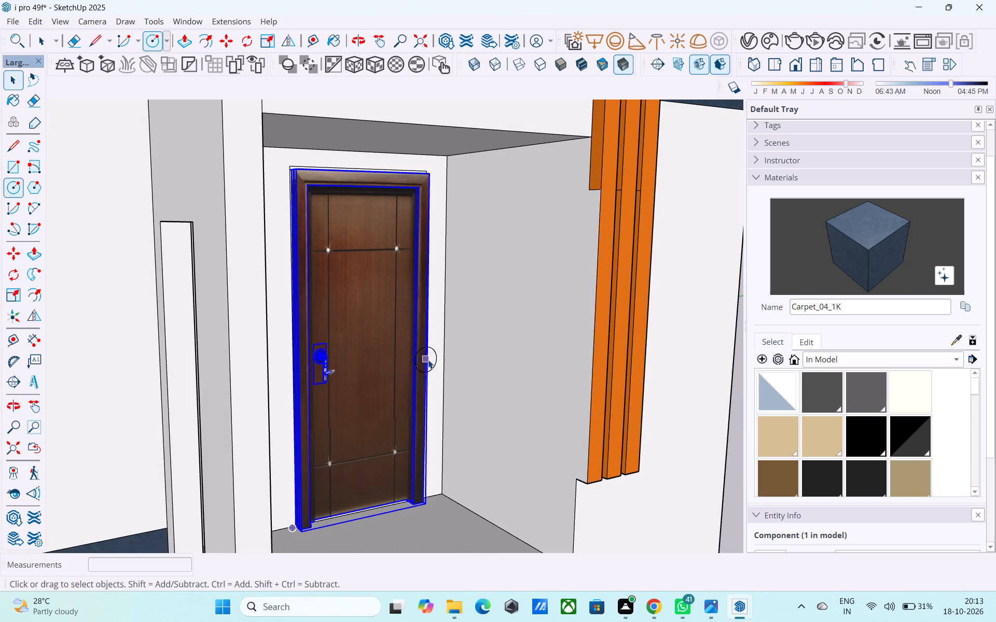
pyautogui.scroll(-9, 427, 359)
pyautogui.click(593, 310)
# Copy the front entrance door by its handle-side bottom frame corner up about 8' 7" to the matching corner of the balcony doorway.
pyautogui.moveTo(451, 316); pyautogui.dragTo(416, 318, button='middle')
pyautogui.scroll(4, 404, 328)
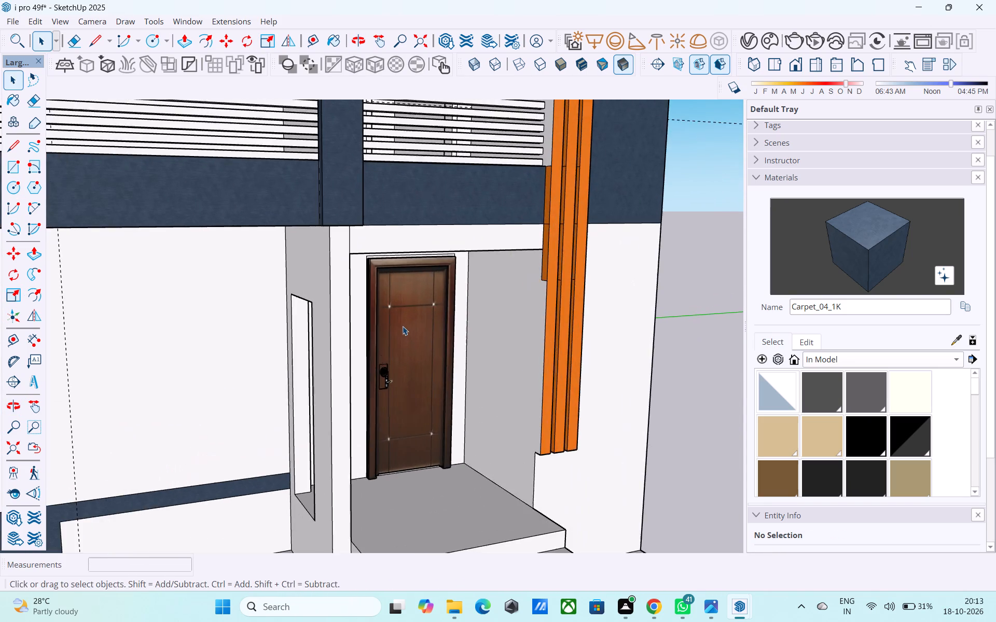
pyautogui.moveTo(403, 326); pyautogui.dragTo(381, 292, button='middle')
pyautogui.scroll(-3, 380, 303)
pyautogui.moveTo(376, 321); pyautogui.dragTo(366, 427, button='middle')
pyautogui.scroll(-5, 358, 405)
pyautogui.moveTo(375, 399); pyautogui.dragTo(364, 361, button='middle')
pyautogui.click(377, 401)
pyautogui.scroll(5, 377, 401)
pyautogui.press('m')
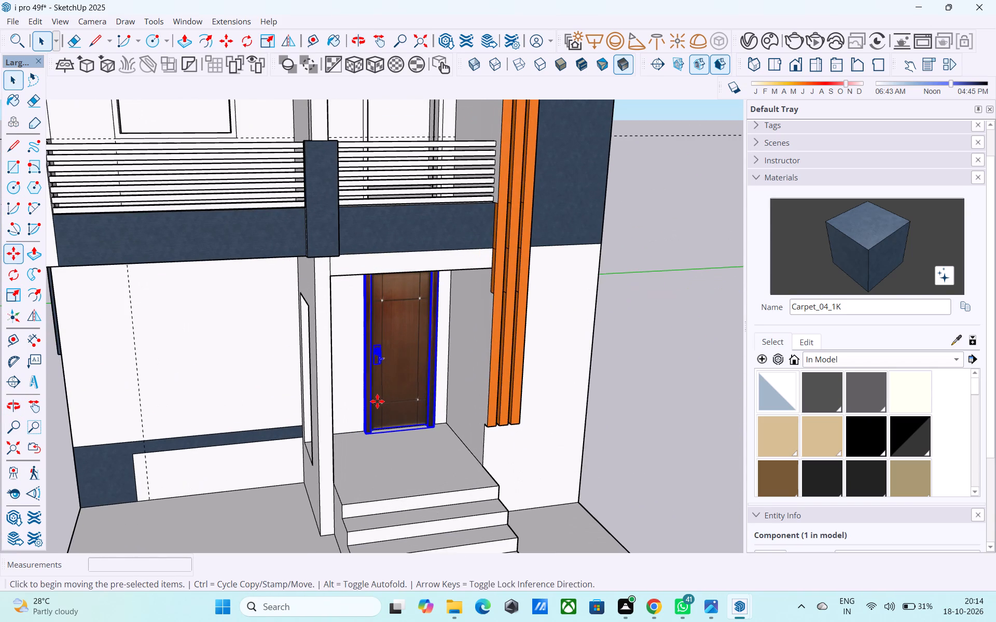
pyautogui.scroll(4, 363, 424)
pyautogui.click(365, 434)
pyautogui.scroll(-3, 360, 285)
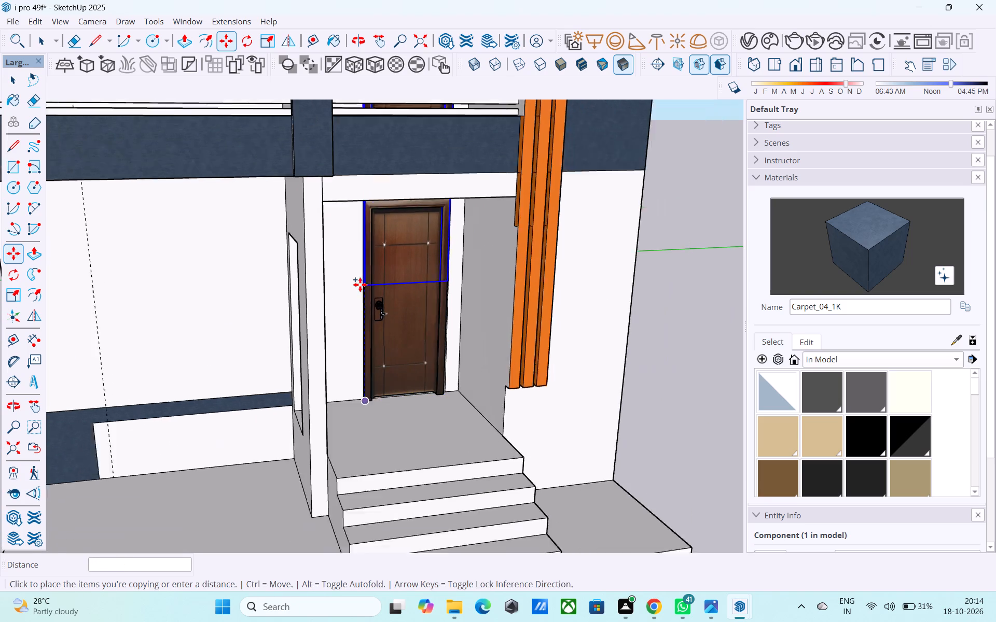
pyautogui.scroll(-2, 360, 285)
pyautogui.keyDown('shift'); pyautogui.moveTo(359, 287); pyautogui.dragTo(358, 505, button='middle'); pyautogui.keyUp('shift')
pyautogui.moveTo(369, 376); pyautogui.dragTo(380, 474, button='middle')
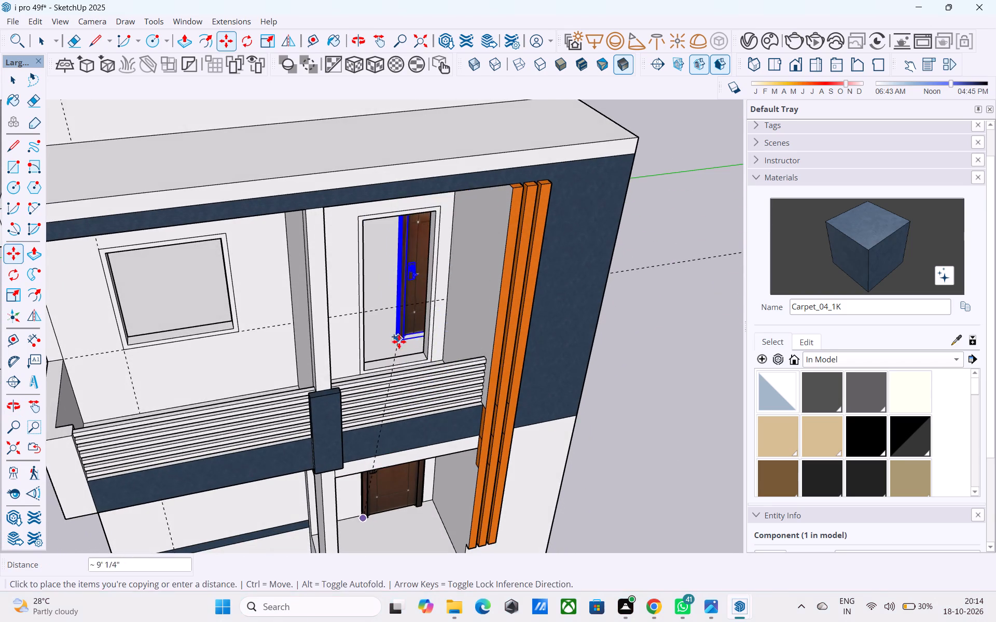
pyautogui.moveTo(399, 350); pyautogui.dragTo(406, 392, button='middle')
pyautogui.keyDown('shift'); pyautogui.scroll(10, 405, 386); pyautogui.keyUp('shift')
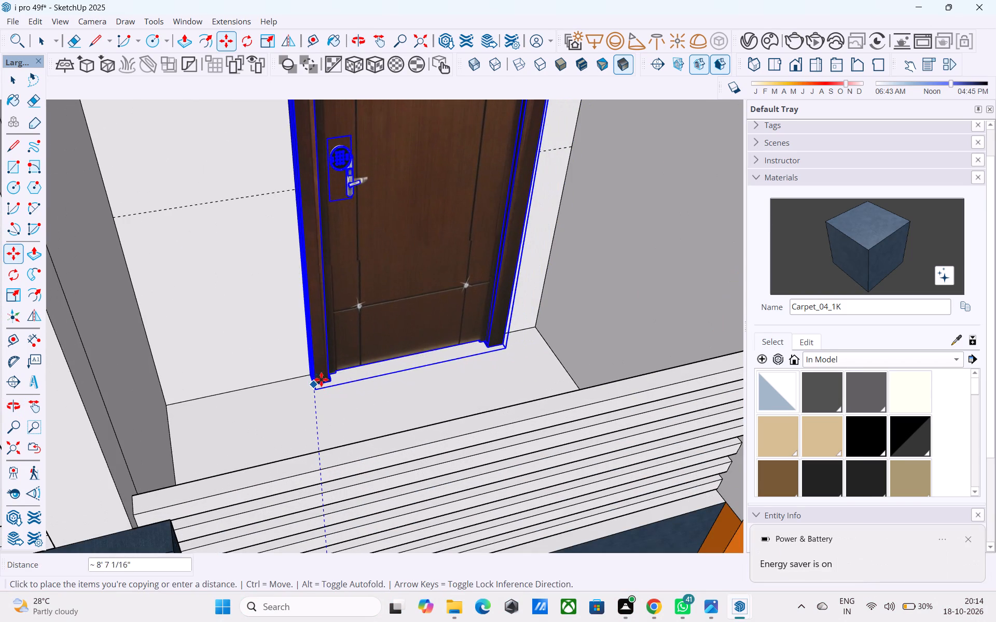
pyautogui.click(321, 379)
pyautogui.scroll(-9, 320, 380)
pyautogui.keyDown('shift'); pyautogui.moveTo(325, 398); pyautogui.dragTo(321, 271, button='middle'); pyautogui.keyUp('shift')
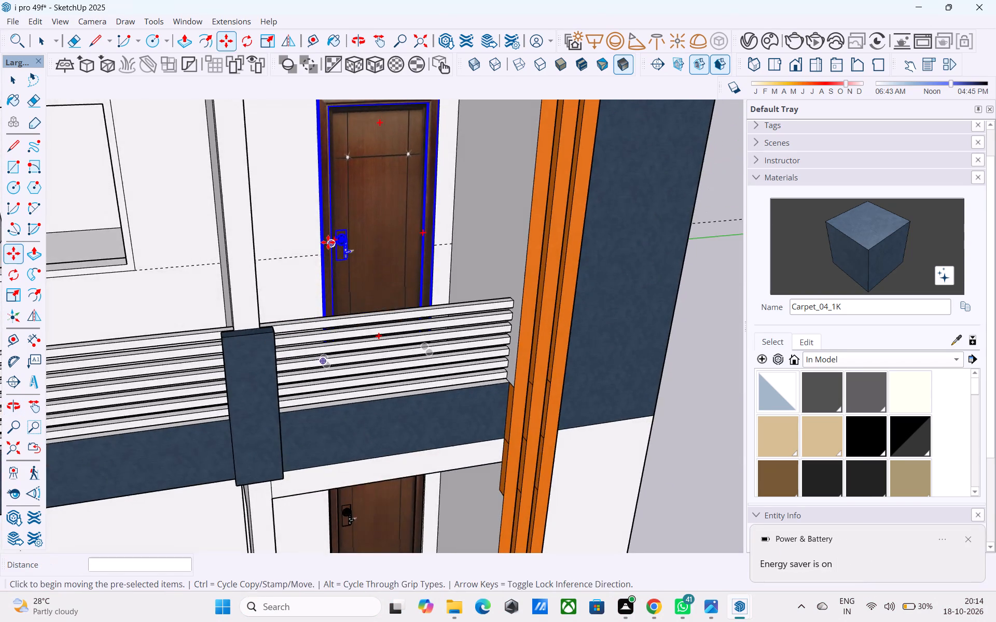
pyautogui.scroll(-5, 330, 246)
pyautogui.keyDown('shift'); pyautogui.moveTo(334, 252); pyautogui.dragTo(341, 274, button='middle'); pyautogui.keyUp('shift')
pyautogui.press('space')
pyautogui.scroll(-4, 338, 275)
pyautogui.click(536, 255)
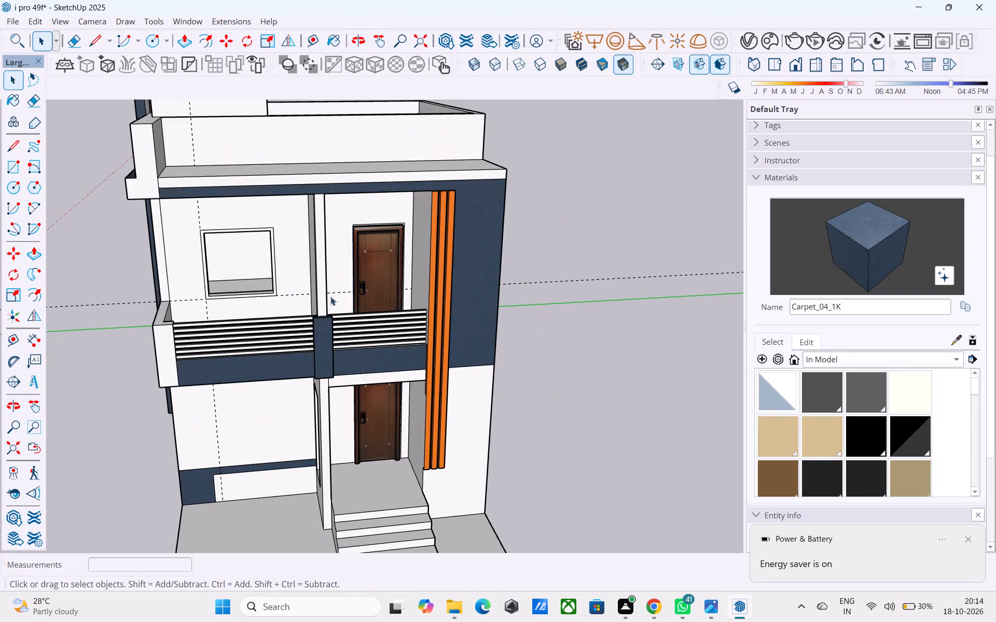
# Erase the vertical and horizontal dashed guide lines crossing the front wall around the upper-floor window.
pyautogui.moveTo(300, 296); pyautogui.dragTo(293, 264, button='middle')
pyautogui.scroll(4, 241, 254)
pyautogui.scroll(-6, 241, 253)
pyautogui.keyDown('shift'); pyautogui.moveTo(250, 255); pyautogui.dragTo(313, 248, button='middle'); pyautogui.keyUp('shift')
pyautogui.scroll(5, 313, 248)
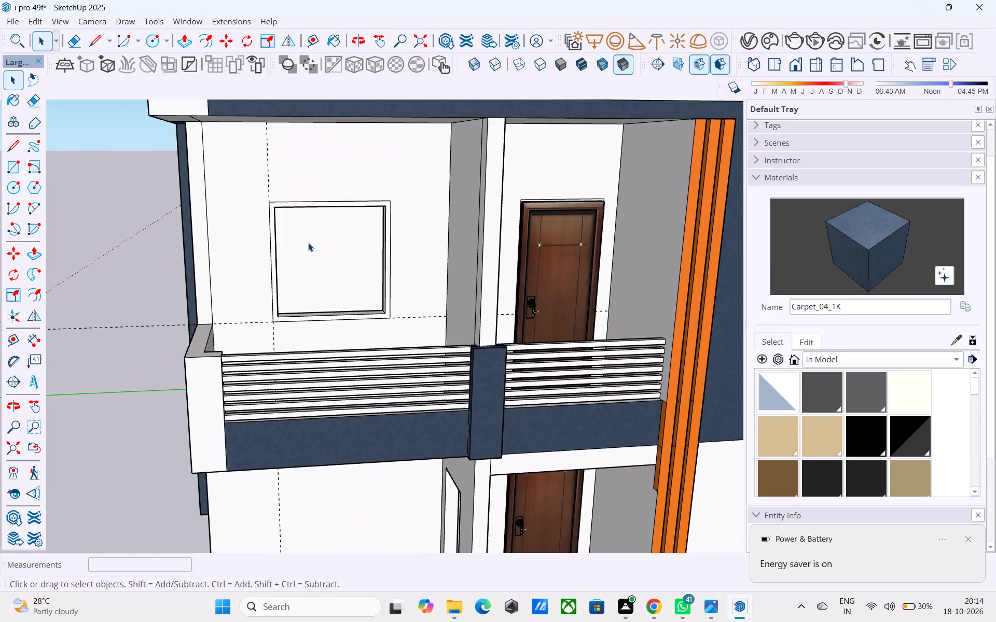
pyautogui.keyDown('shift'); pyautogui.moveTo(308, 243); pyautogui.dragTo(309, 284, button='middle'); pyautogui.keyUp('shift')
pyautogui.press('e')
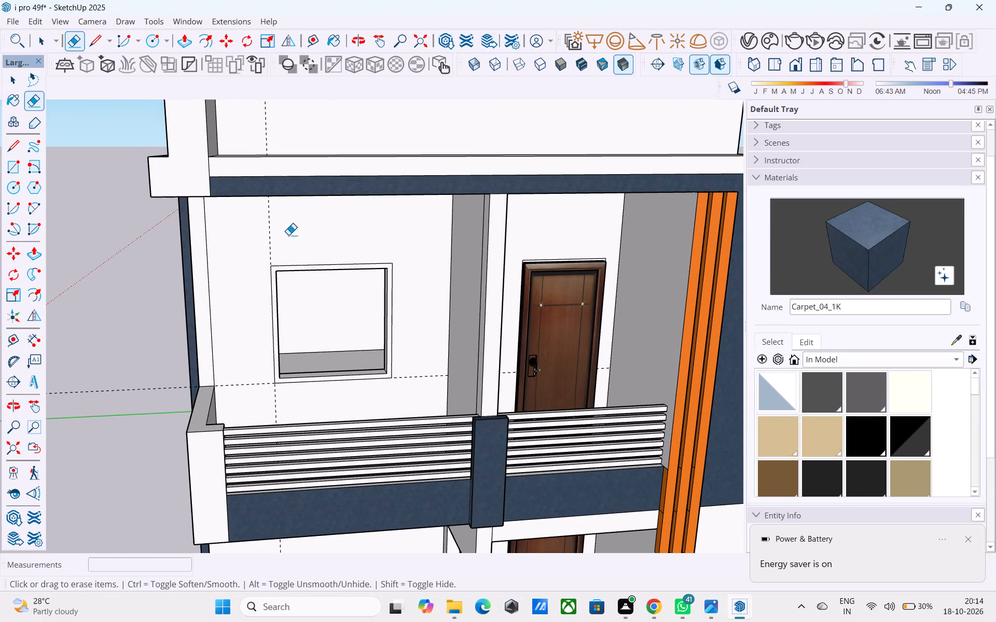
pyautogui.moveTo(281, 235); pyautogui.dragTo(267, 229)
pyautogui.moveTo(170, 361); pyautogui.dragTo(161, 391)
pyautogui.scroll(-3, 181, 354)
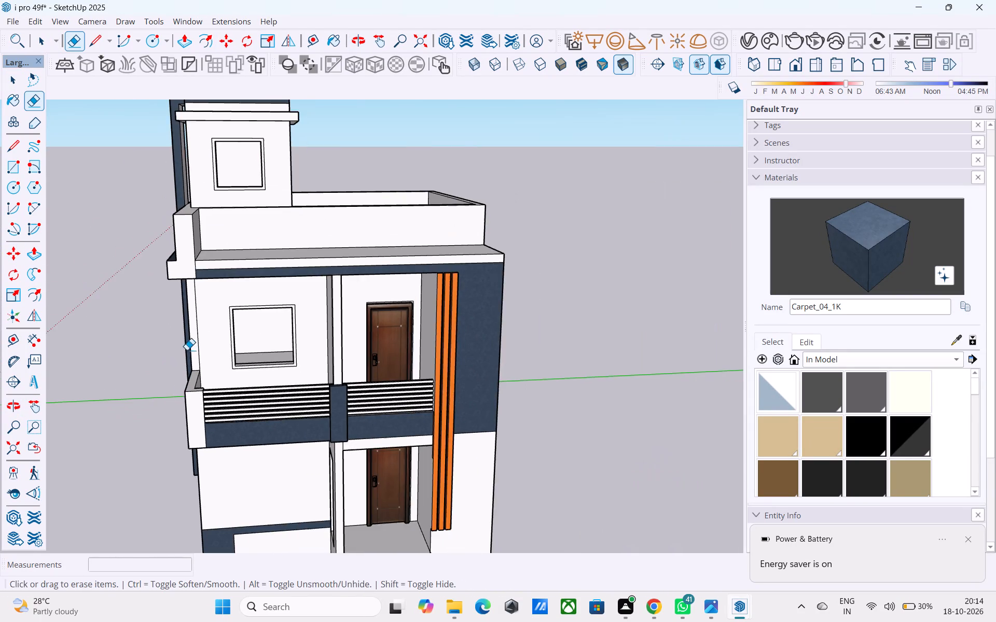
pyautogui.scroll(-5, 187, 350)
pyautogui.moveTo(192, 347); pyautogui.dragTo(307, 307, button='middle')
pyautogui.press('space')
# Examine the whole house exterior from the front and the sides with both doors in place.
pyautogui.keyDown('shift'); pyautogui.moveTo(276, 336); pyautogui.dragTo(313, 286, button='middle'); pyautogui.keyUp('shift')
pyautogui.scroll(-1, 317, 301)
pyautogui.keyDown('shift'); pyautogui.moveTo(324, 309); pyautogui.dragTo(179, 328, button='middle'); pyautogui.keyUp('shift')
pyautogui.keyDown('shift'); pyautogui.moveTo(280, 306); pyautogui.dragTo(151, 363, button='middle'); pyautogui.keyUp('shift')
pyautogui.keyDown('shift'); pyautogui.moveTo(415, 313); pyautogui.dragTo(642, 242, button='middle'); pyautogui.keyUp('shift')
pyautogui.keyDown('shift'); pyautogui.moveTo(463, 280); pyautogui.dragTo(517, 217, button='middle'); pyautogui.keyUp('shift')
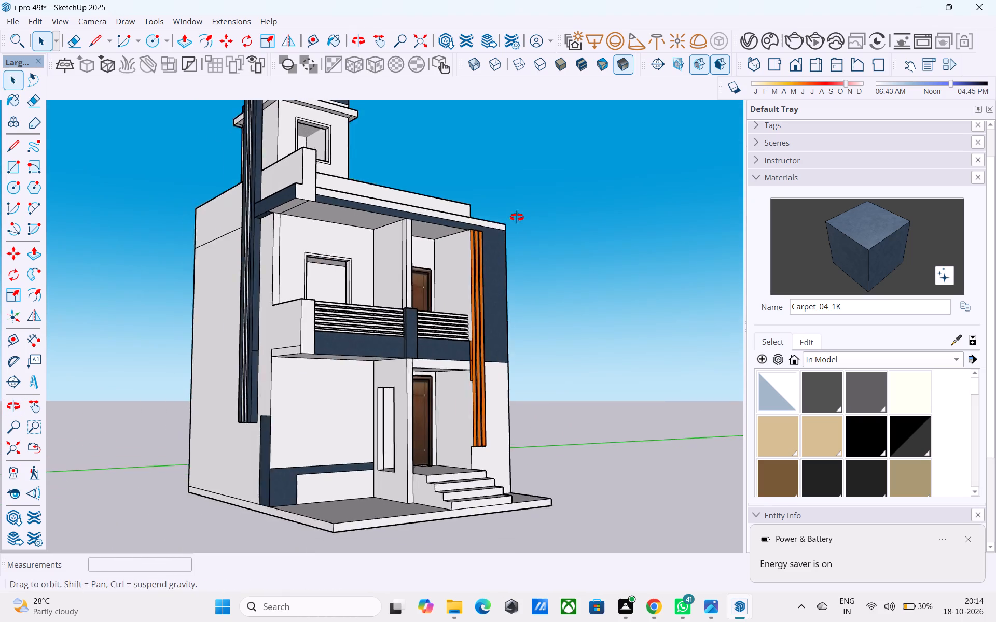
pyautogui.keyDown('shift'); pyautogui.moveTo(517, 217); pyautogui.dragTo(563, 276, button='middle'); pyautogui.keyUp('shift')
pyautogui.keyDown('shift'); pyautogui.moveTo(457, 288); pyautogui.dragTo(309, 309, button='middle'); pyautogui.keyUp('shift')
# Scale the balcony door wider from the side opposite its handle, out to the outer edge of the doorway surround.
pyautogui.scroll(4, 411, 275)
pyautogui.moveTo(418, 279); pyautogui.dragTo(299, 286, button='middle')
pyautogui.keyDown('shift'); pyautogui.moveTo(502, 256); pyautogui.dragTo(465, 246, button='middle'); pyautogui.keyUp('shift')
pyautogui.scroll(4, 468, 225)
pyautogui.click(467, 210)
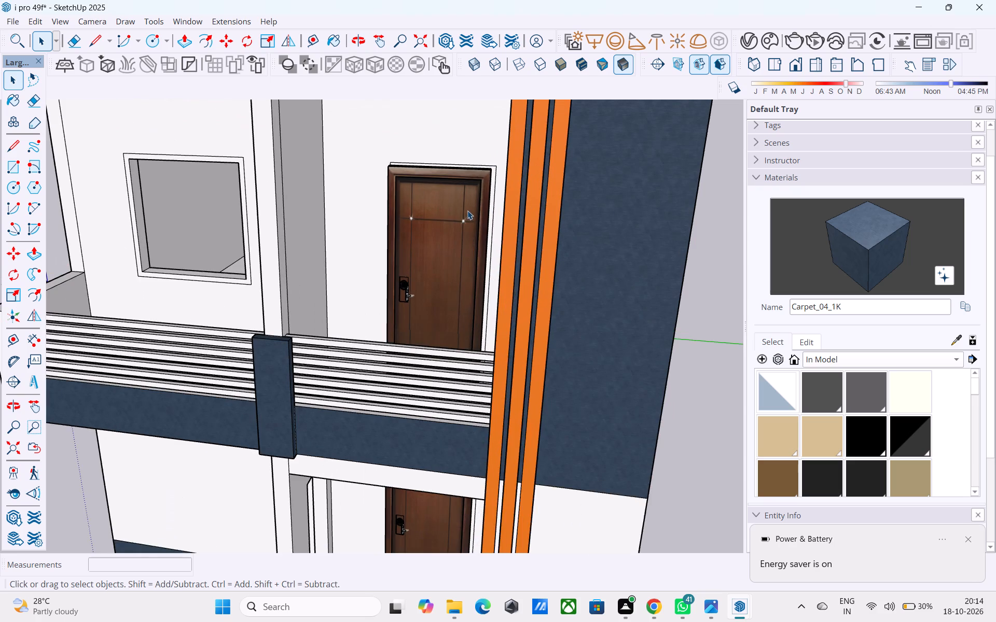
pyautogui.scroll(1, 472, 211)
pyautogui.keyDown('shift'); pyautogui.moveTo(471, 212); pyautogui.dragTo(459, 231, button='middle'); pyautogui.keyUp('shift')
pyautogui.press('s')
pyautogui.scroll(3, 481, 218)
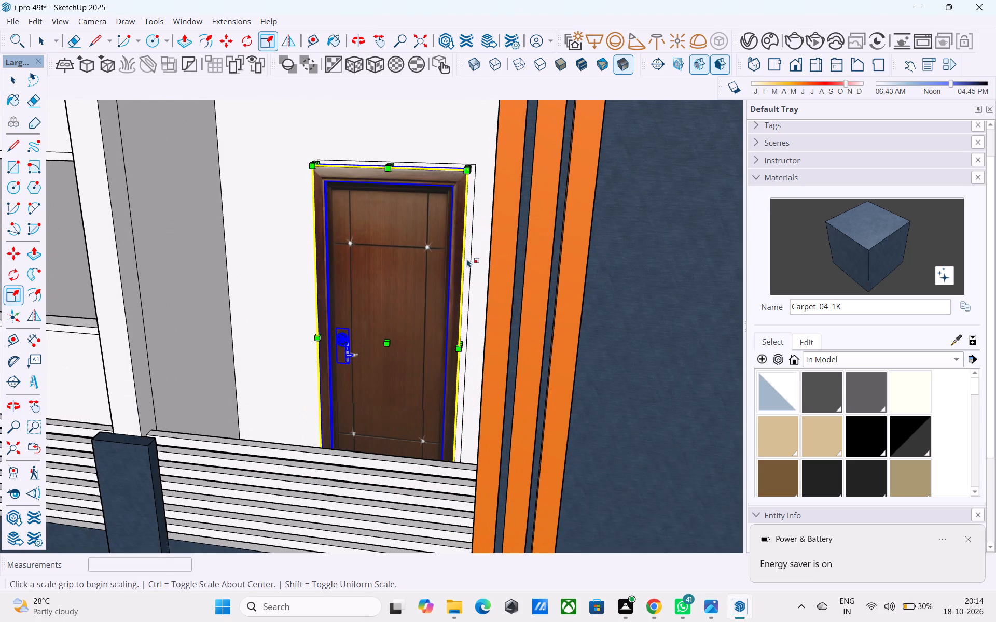
pyautogui.keyDown('shift'); pyautogui.moveTo(464, 267); pyautogui.dragTo(486, 177, button='middle'); pyautogui.keyUp('shift')
pyautogui.scroll(3, 481, 253)
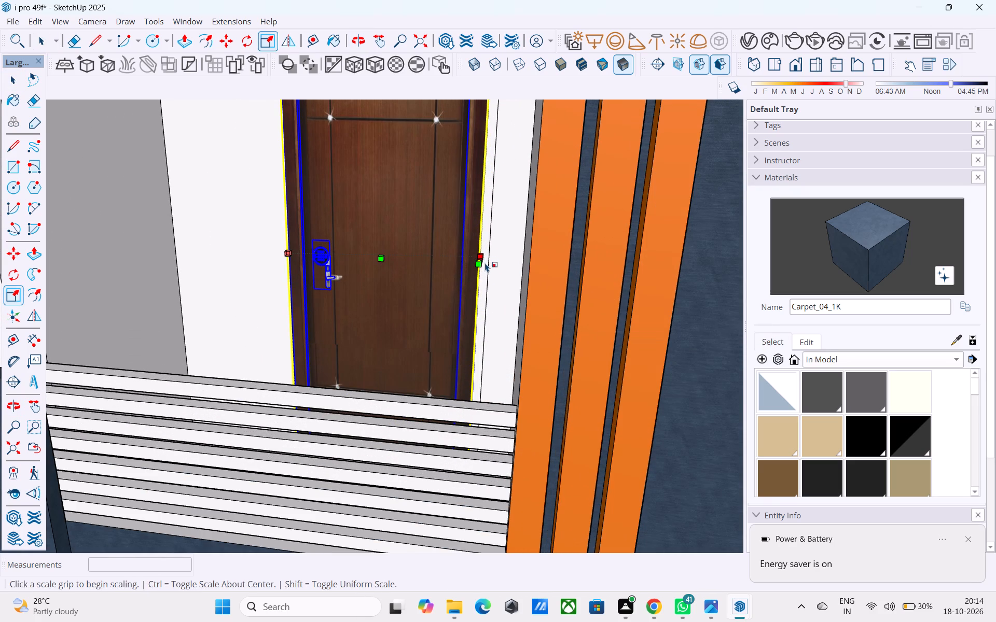
pyautogui.scroll(7, 485, 262)
pyautogui.click(478, 258)
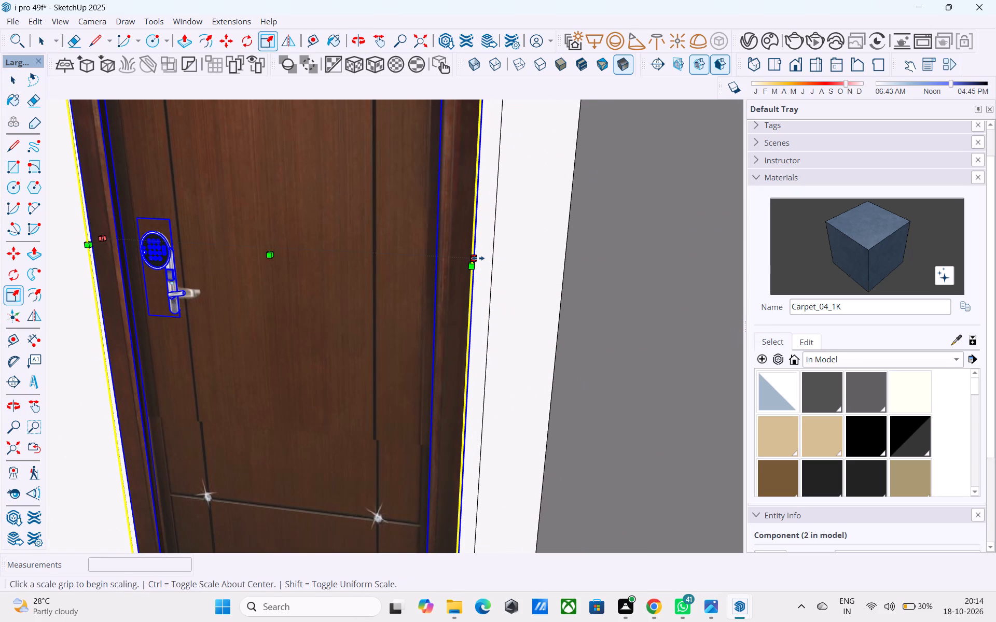
pyautogui.click(494, 264)
pyautogui.scroll(-14, 494, 255)
pyautogui.press('space')
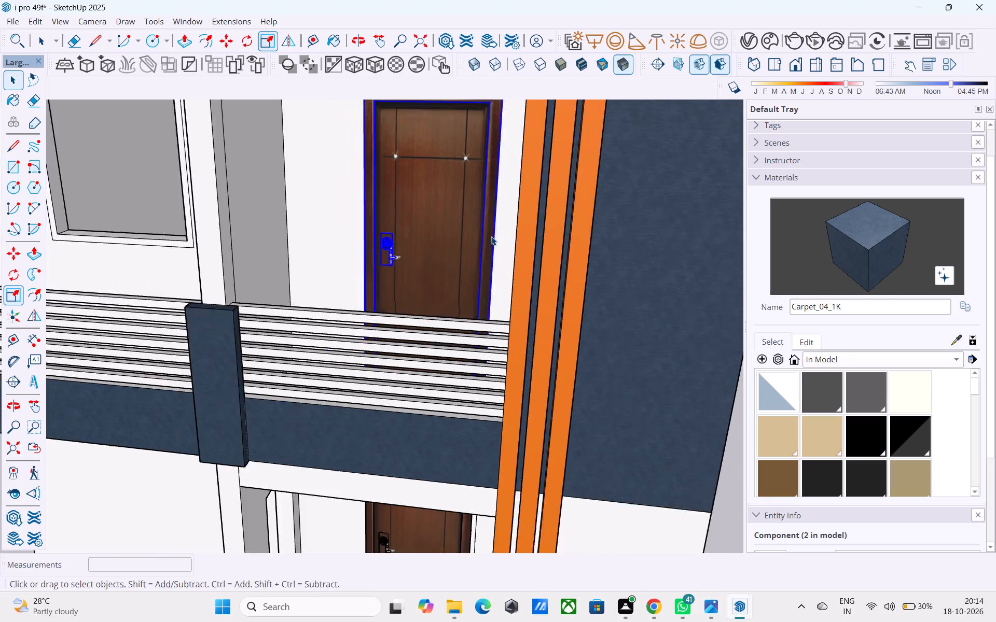
pyautogui.scroll(-18, 491, 236)
pyautogui.moveTo(429, 258); pyautogui.dragTo(448, 240, button='middle')
pyautogui.click(545, 229)
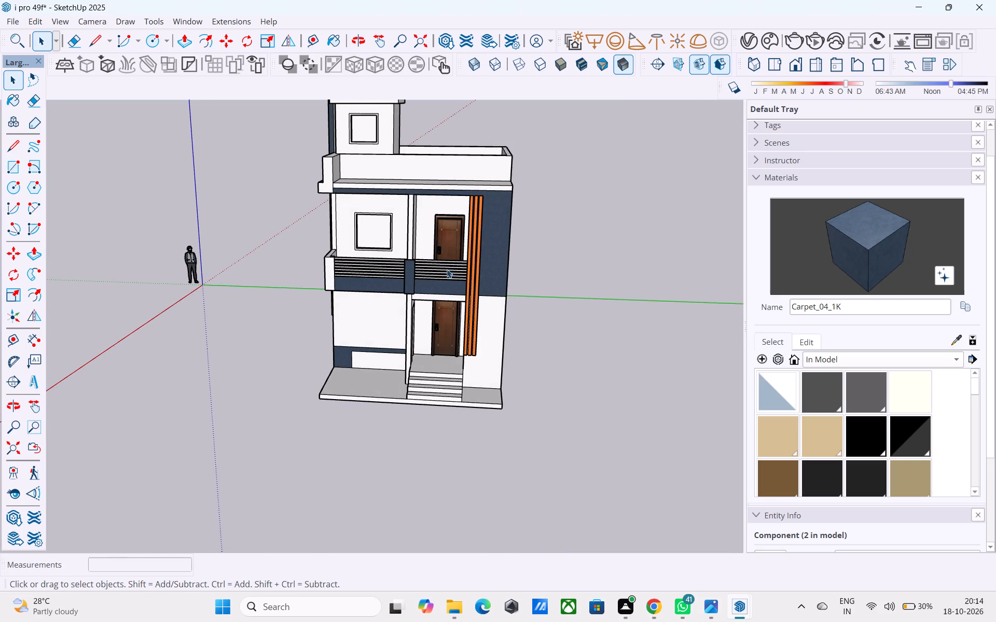
# Review the complete house exterior from the side, the front and below.
pyautogui.keyDown('shift'); pyautogui.moveTo(440, 264); pyautogui.dragTo(659, 249, button='middle'); pyautogui.keyUp('shift')
pyautogui.moveTo(441, 270); pyautogui.dragTo(391, 287, button='middle')
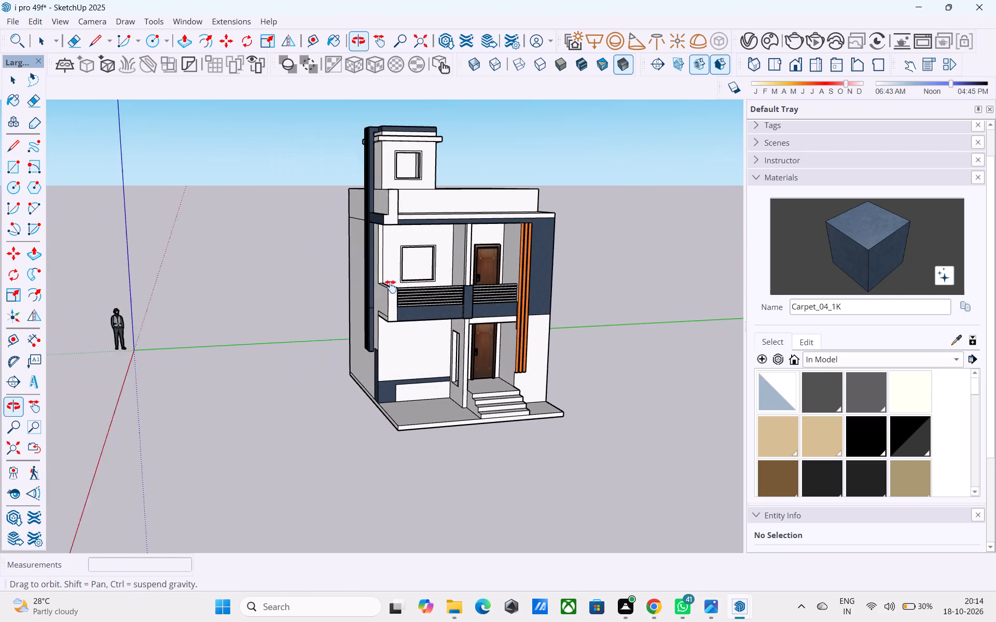
pyautogui.moveTo(391, 287); pyautogui.dragTo(269, 274, button='middle')
pyautogui.moveTo(425, 294); pyautogui.dragTo(454, 252, button='middle')
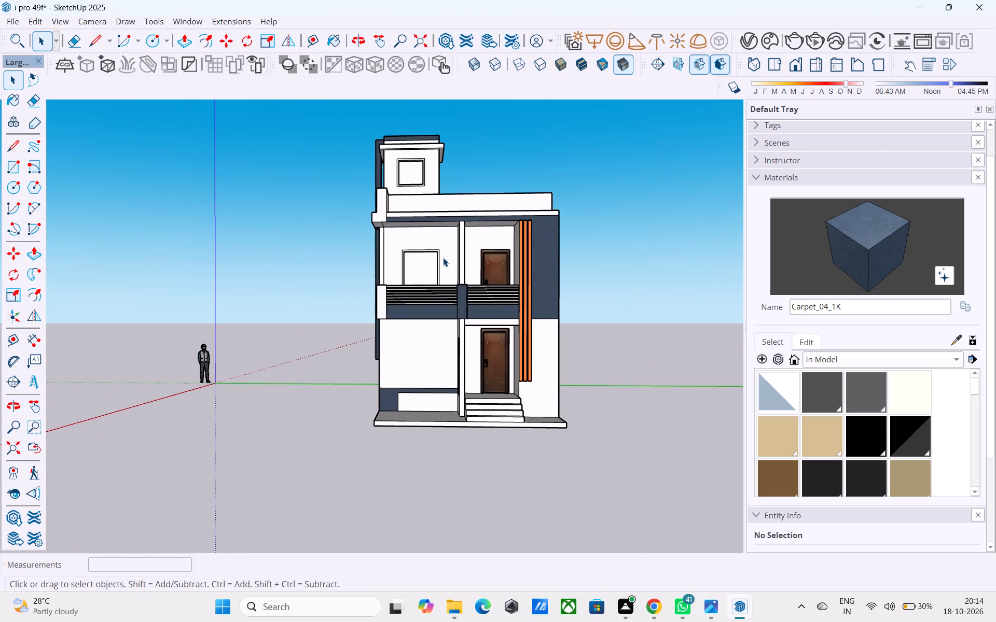
pyautogui.scroll(-2, 405, 255)
pyautogui.moveTo(405, 255); pyautogui.dragTo(409, 194, button='middle')
pyautogui.moveTo(437, 238); pyautogui.dragTo(439, 139, button='middle')
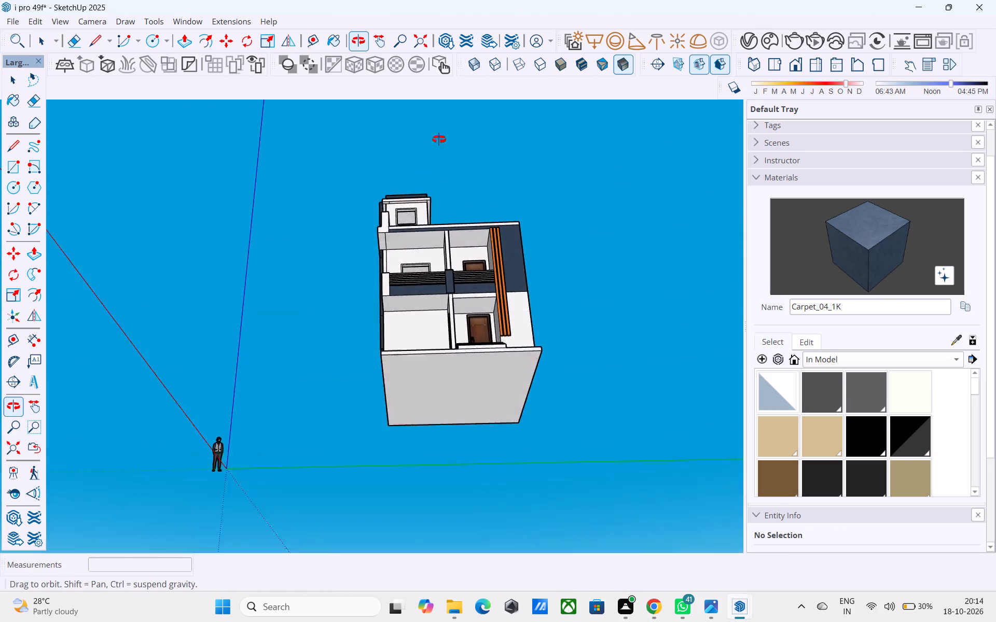
# Examine the rooftop room and look into its front window opening from close up.
pyautogui.moveTo(439, 139); pyautogui.dragTo(404, 352, button='middle')
pyautogui.scroll(-5, 402, 369)
pyautogui.scroll(8, 425, 216)
pyautogui.scroll(3, 377, 307)
pyautogui.moveTo(377, 307); pyautogui.dragTo(389, 280, button='middle')
pyautogui.scroll(8, 389, 280)
pyautogui.moveTo(390, 305); pyautogui.dragTo(558, 186, button='middle')
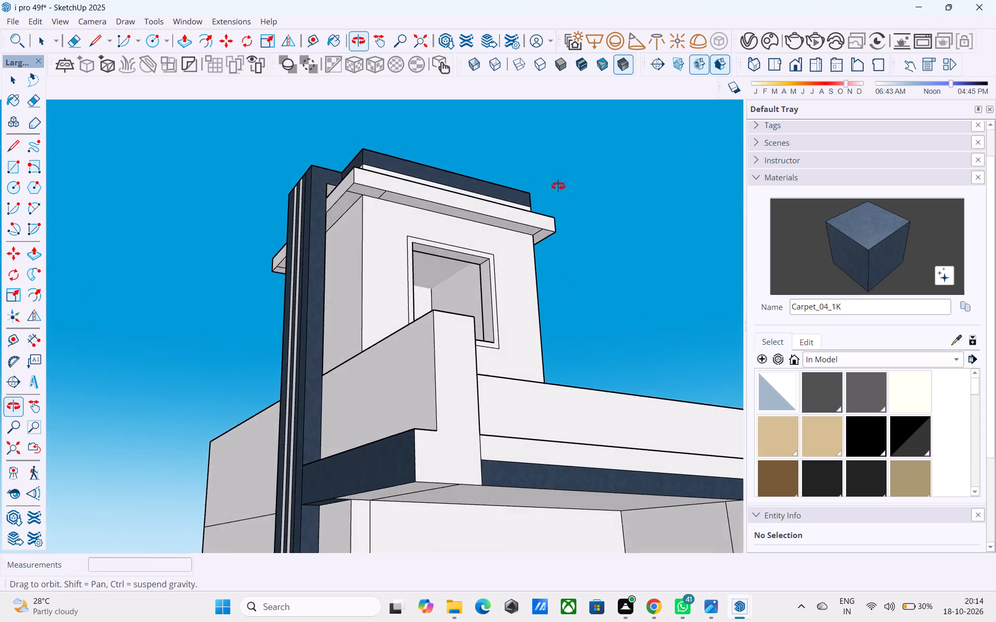
pyautogui.moveTo(558, 186); pyautogui.dragTo(495, 228, button='middle')
pyautogui.scroll(5, 475, 265)
pyautogui.moveTo(442, 271); pyautogui.dragTo(411, 236, button='middle')
pyautogui.scroll(5, 416, 268)
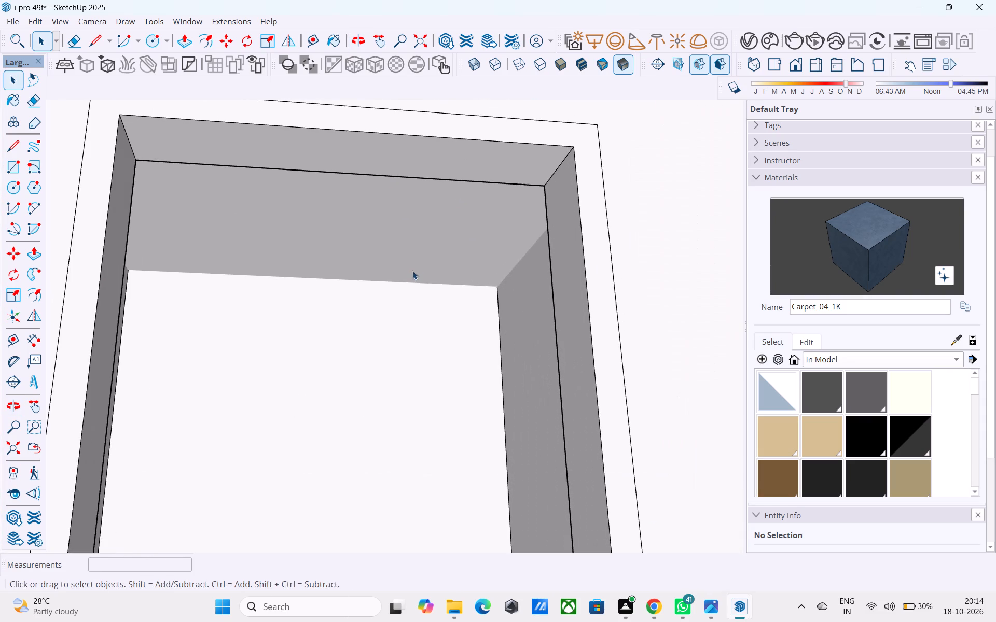
pyautogui.click(412, 271)
pyautogui.click(388, 305)
pyautogui.scroll(-11, 396, 294)
pyautogui.moveTo(396, 296); pyautogui.dragTo(272, 405, button='middle')
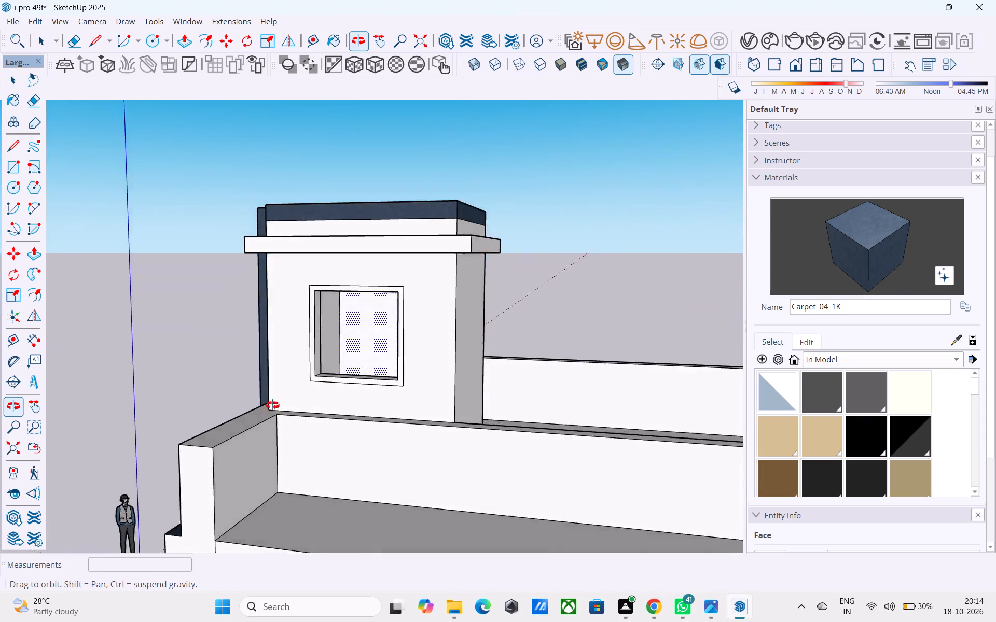
# Erase the two stray seam lines under the rooftop room's projecting slab, at the front corner beside the dark vertical fin.
pyautogui.moveTo(272, 405); pyautogui.dragTo(486, 251, button='middle')
pyautogui.scroll(8, 365, 203)
pyautogui.press('e')
pyautogui.scroll(5, 316, 214)
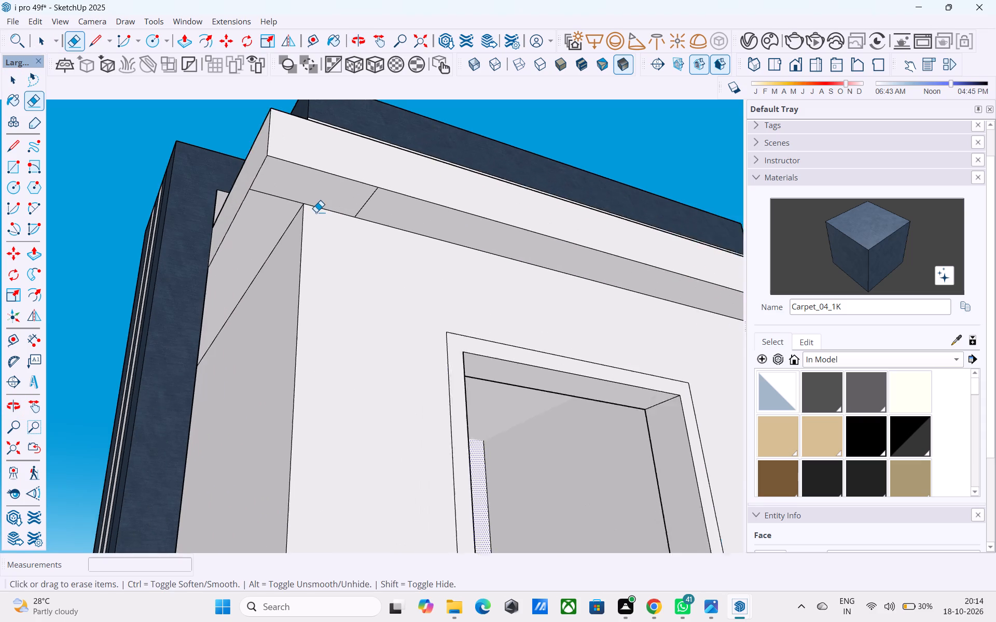
pyautogui.moveTo(289, 191); pyautogui.dragTo(284, 210)
pyautogui.moveTo(371, 206); pyautogui.dragTo(393, 210)
pyautogui.scroll(-3, 390, 210)
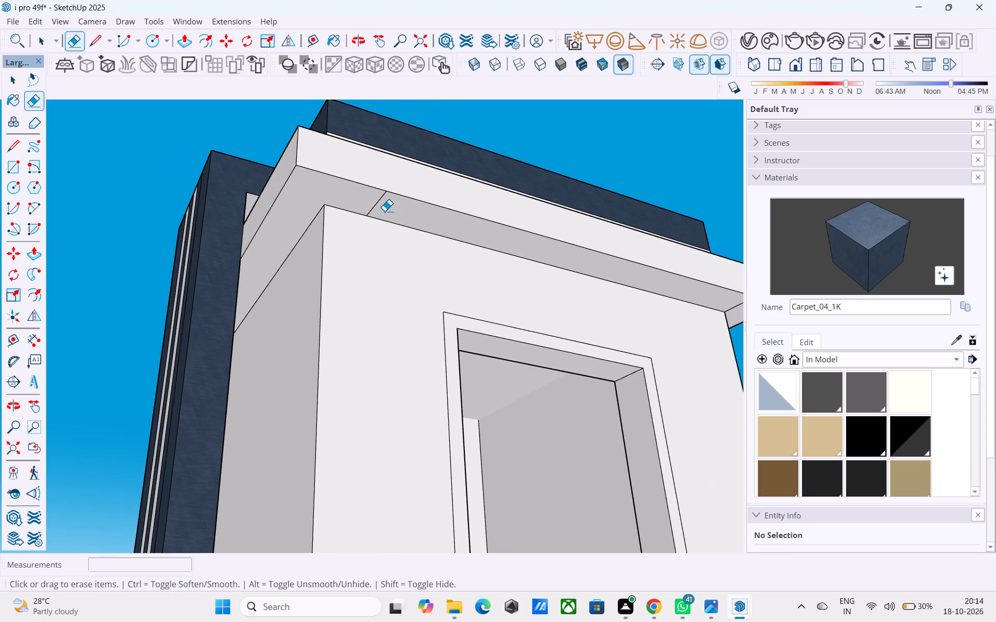
pyautogui.moveTo(383, 210); pyautogui.dragTo(369, 200)
# Erase the leftover seam line under the projecting slab at the rooftop room's other front corner.
pyautogui.scroll(-6, 362, 207)
pyautogui.moveTo(506, 224); pyautogui.dragTo(272, 199, button='middle')
pyautogui.keyDown('shift'); pyautogui.moveTo(436, 213); pyautogui.dragTo(466, 231, button='middle'); pyautogui.keyUp('shift')
pyautogui.scroll(6, 516, 232)
pyautogui.moveTo(517, 231); pyautogui.dragTo(510, 231)
pyautogui.scroll(1, 516, 231)
pyautogui.scroll(-4, 510, 234)
pyautogui.keyDown('shift'); pyautogui.moveTo(513, 237); pyautogui.dragTo(386, 248, button='middle'); pyautogui.keyUp('shift')
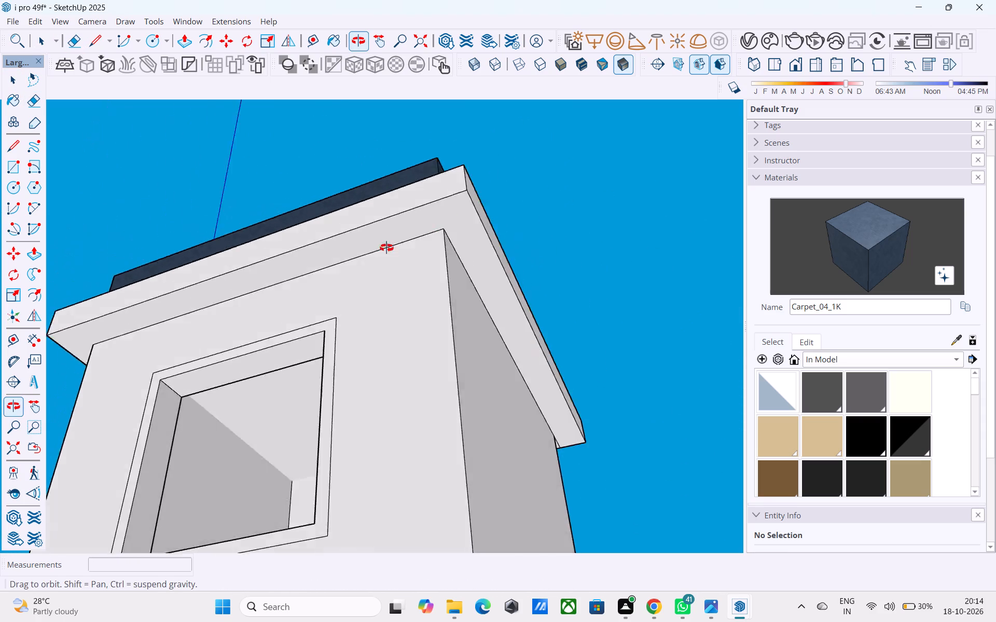
# Look over the house walls and the balcony front below the rooftop room.
pyautogui.keyDown('shift'); pyautogui.moveTo(386, 248); pyautogui.dragTo(223, 282, button='middle'); pyautogui.keyUp('shift')
pyautogui.scroll(-3, 326, 261)
pyautogui.keyDown('shift'); pyautogui.moveTo(525, 259); pyautogui.dragTo(693, 318, button='middle'); pyautogui.keyUp('shift')
pyautogui.scroll(-8, 535, 250)
pyautogui.moveTo(343, 312); pyautogui.dragTo(764, 317, button='middle')
pyautogui.keyDown('shift'); pyautogui.moveTo(423, 272); pyautogui.dragTo(746, 265, button='middle'); pyautogui.keyUp('shift')
pyautogui.moveTo(323, 266); pyautogui.dragTo(604, 200, button='middle')
pyautogui.scroll(-13, 555, 205)
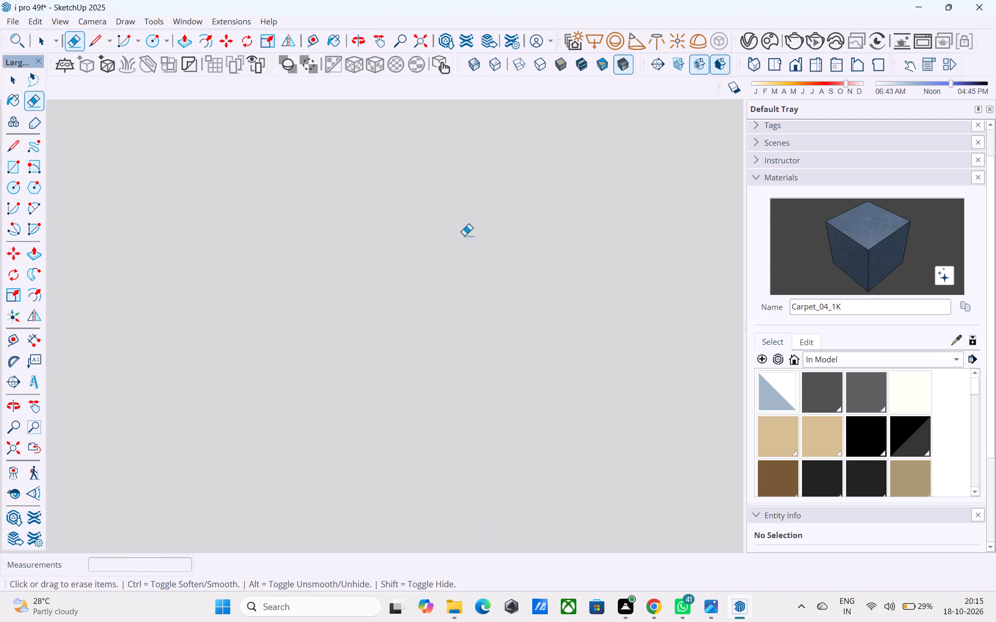
pyautogui.scroll(-20, 464, 235)
pyautogui.scroll(-4, 464, 235)
pyautogui.scroll(1, 479, 256)
pyautogui.scroll(-19, 480, 256)
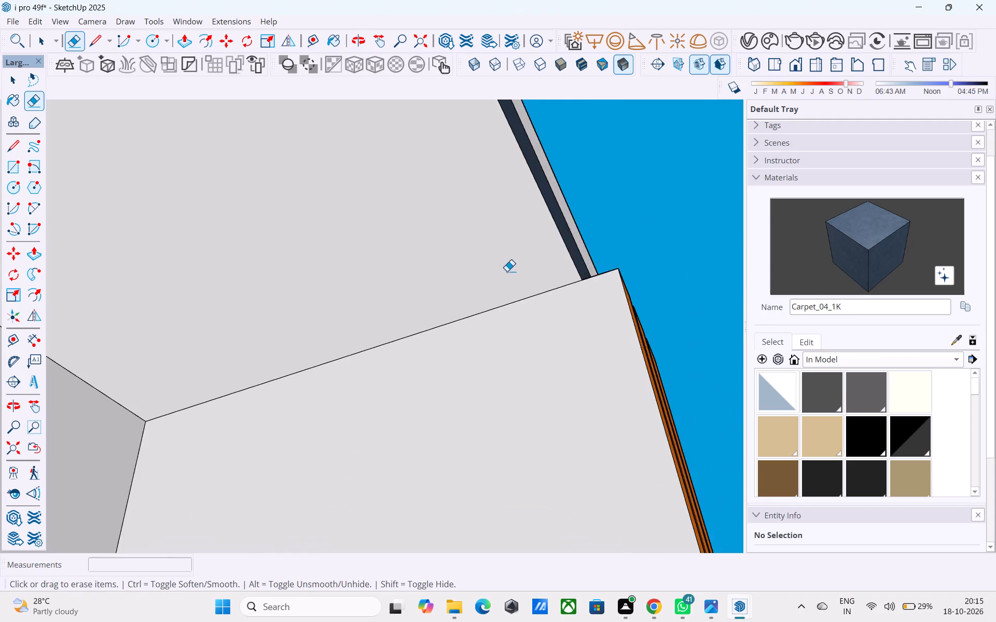
pyautogui.scroll(-20, 507, 271)
pyautogui.scroll(-1, 507, 271)
pyautogui.moveTo(507, 272); pyautogui.dragTo(508, 296, button='middle')
pyautogui.moveTo(520, 274); pyautogui.dragTo(364, 452, button='middle')
pyautogui.scroll(1, 429, 334)
pyautogui.scroll(-6, 432, 333)
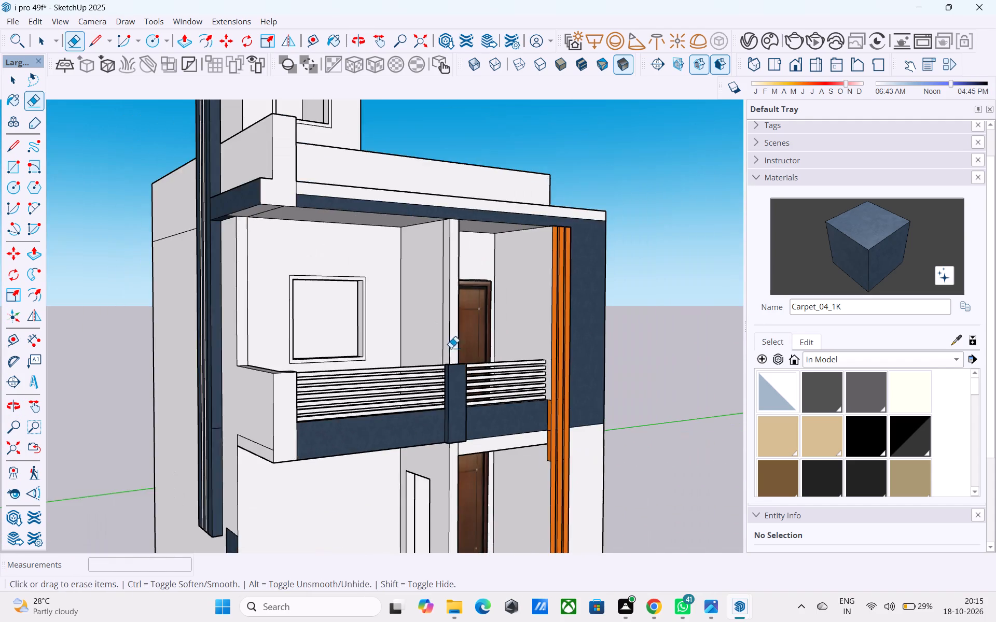
pyautogui.scroll(-3, 455, 279)
# Erase the leftover seam lines under the rooftop room's projecting slab at its rear corners.
pyautogui.moveTo(454, 279); pyautogui.dragTo(490, 422, button='middle')
pyautogui.moveTo(398, 194); pyautogui.dragTo(190, 231, button='middle')
pyautogui.keyDown('shift'); pyautogui.moveTo(454, 281); pyautogui.dragTo(460, 289, button='middle'); pyautogui.keyUp('shift')
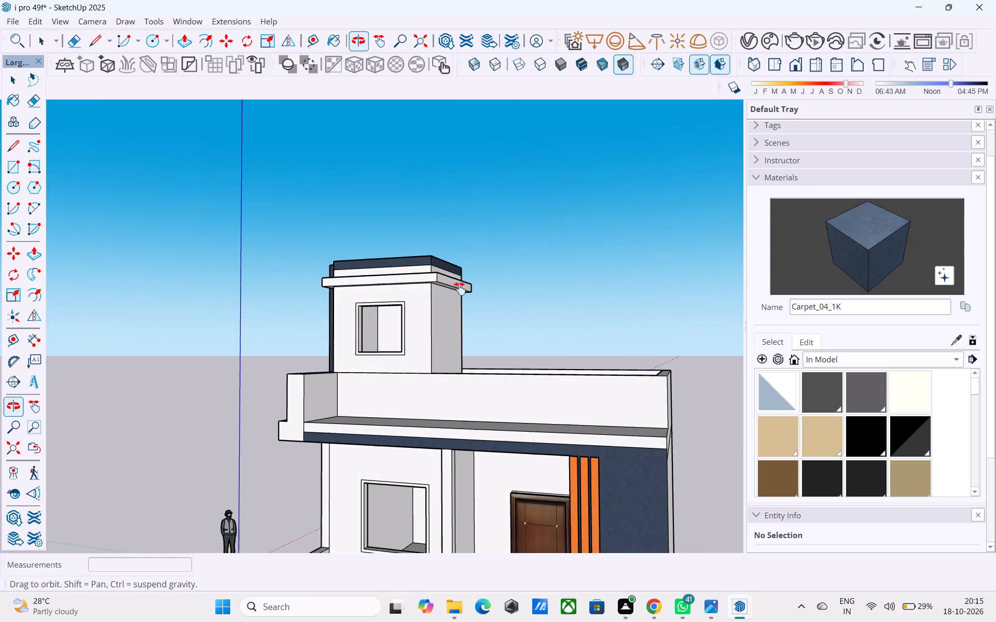
pyautogui.keyDown('shift'); pyautogui.moveTo(460, 289); pyautogui.dragTo(431, 259, button='middle'); pyautogui.keyUp('shift')
pyautogui.scroll(7, 458, 287)
pyautogui.moveTo(456, 322); pyautogui.dragTo(173, 319, button='middle')
pyautogui.scroll(1, 173, 318)
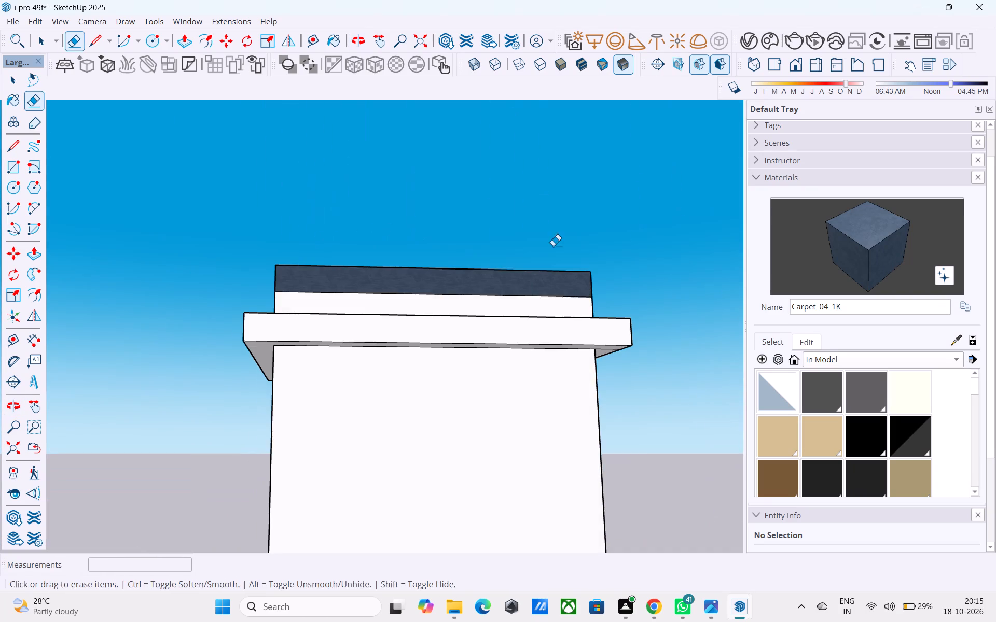
pyautogui.moveTo(621, 239); pyautogui.dragTo(424, 149, button='middle')
pyautogui.scroll(5, 452, 231)
pyautogui.moveTo(448, 220); pyautogui.dragTo(434, 196)
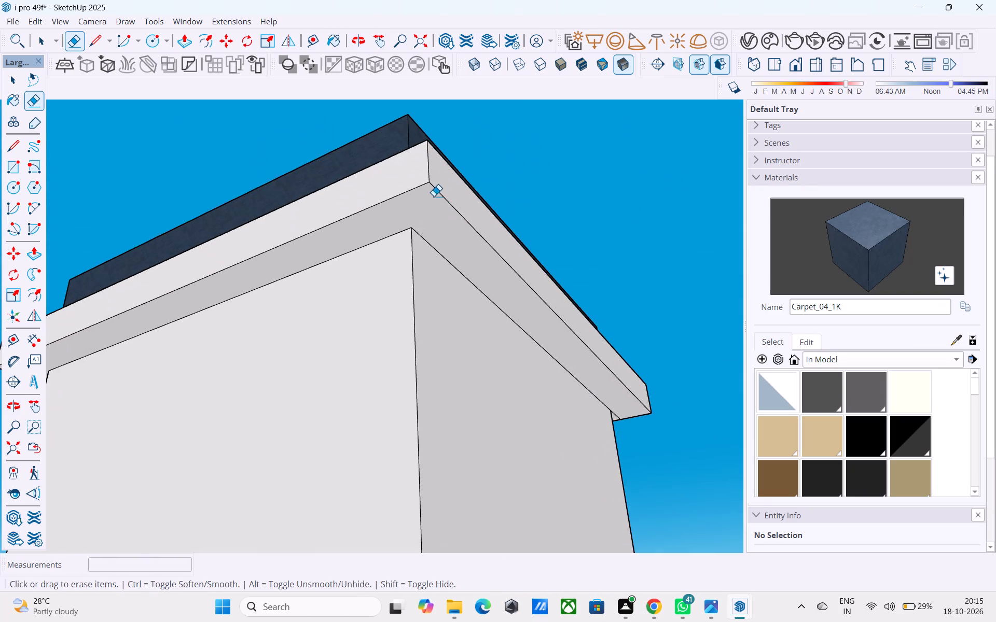
pyautogui.scroll(-5, 435, 197)
pyautogui.moveTo(504, 240); pyautogui.dragTo(212, 272, button='middle')
pyautogui.moveTo(474, 273); pyautogui.dragTo(417, 282, button='middle')
pyautogui.scroll(5, 495, 302)
pyautogui.moveTo(505, 273); pyautogui.dragTo(501, 266)
pyautogui.scroll(-6, 491, 253)
# Examine the rooftop room from all sides, including its roof slab, parapets and front window opening.
pyautogui.moveTo(474, 278); pyautogui.dragTo(464, 410, button='middle')
pyautogui.scroll(-6, 481, 320)
pyautogui.moveTo(467, 369); pyautogui.dragTo(545, 394, button='middle')
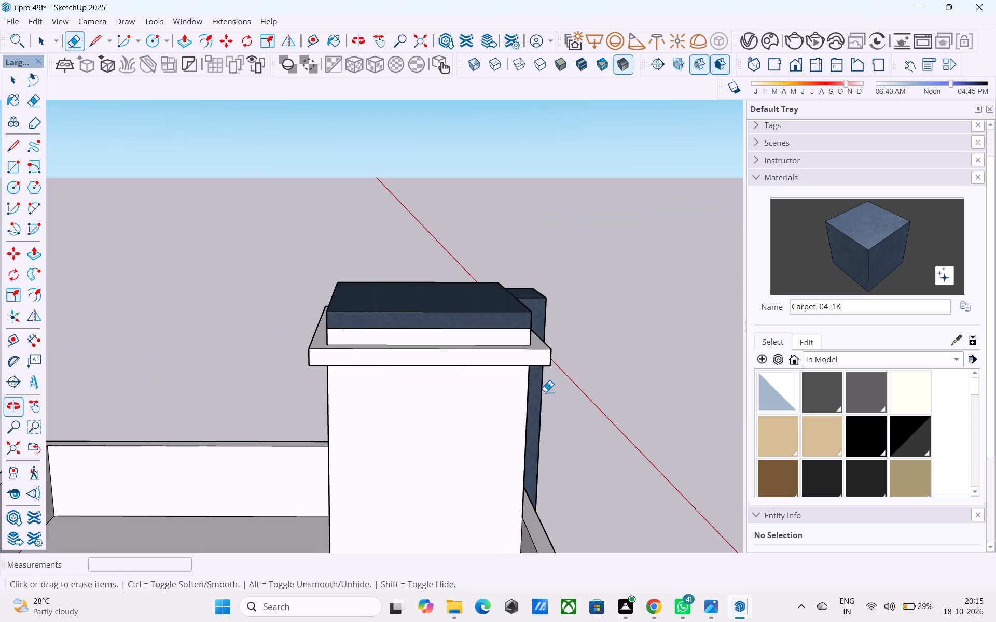
pyautogui.keyDown('shift'); pyautogui.moveTo(545, 391); pyautogui.dragTo(670, 357, button='middle'); pyautogui.keyUp('shift')
pyautogui.keyDown('shift'); pyautogui.moveTo(531, 342); pyautogui.dragTo(828, 277, button='middle'); pyautogui.keyUp('shift')
pyautogui.keyDown('shift'); pyautogui.moveTo(619, 271); pyautogui.dragTo(533, 280, button='middle'); pyautogui.keyUp('shift')
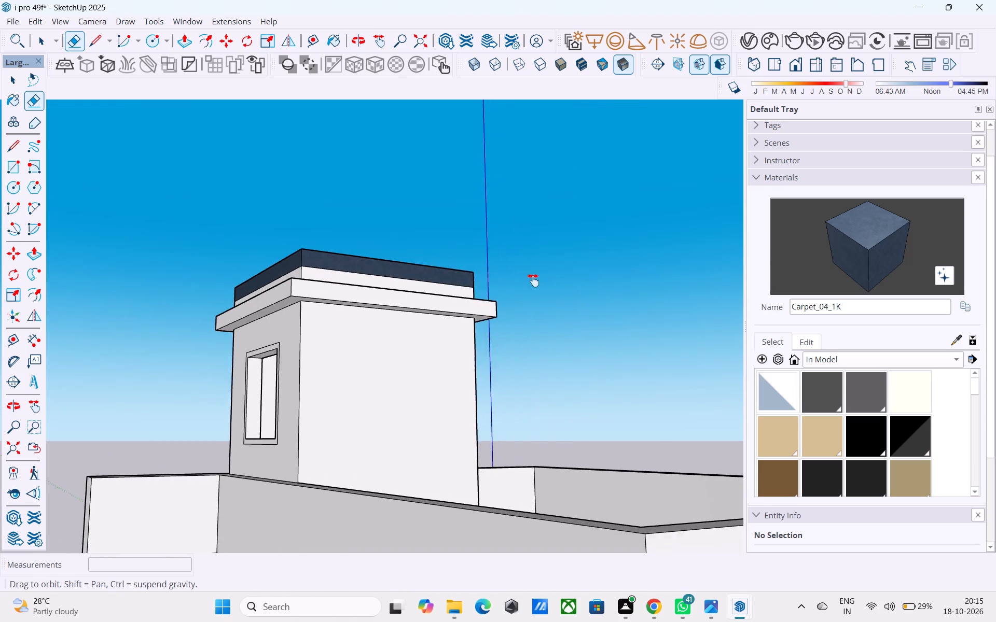
pyautogui.keyDown('shift'); pyautogui.moveTo(533, 280); pyautogui.dragTo(679, 345, button='middle'); pyautogui.keyUp('shift')
pyautogui.keyDown('shift'); pyautogui.moveTo(464, 291); pyautogui.dragTo(601, 327, button='middle'); pyautogui.keyUp('shift')
pyautogui.keyDown('shift'); pyautogui.moveTo(424, 310); pyautogui.dragTo(440, 258, button='middle'); pyautogui.keyUp('shift')
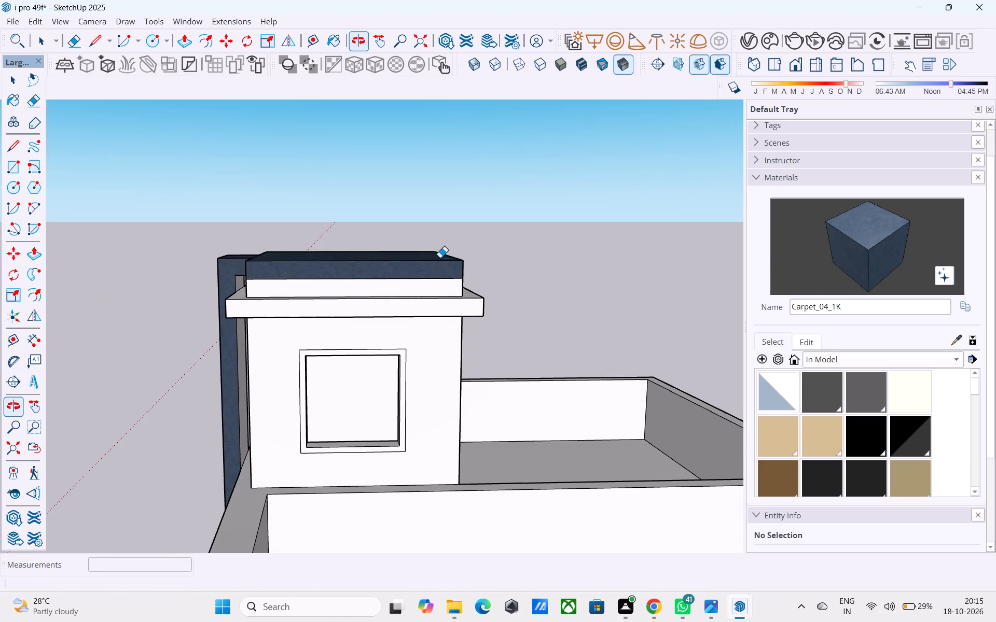
pyautogui.press('space')
pyautogui.moveTo(430, 263); pyautogui.dragTo(434, 242, button='middle')
pyautogui.scroll(-5, 430, 235)
pyautogui.moveTo(428, 250); pyautogui.dragTo(426, 302, button='middle')
pyautogui.moveTo(418, 285); pyautogui.dragTo(421, 307, button='middle')
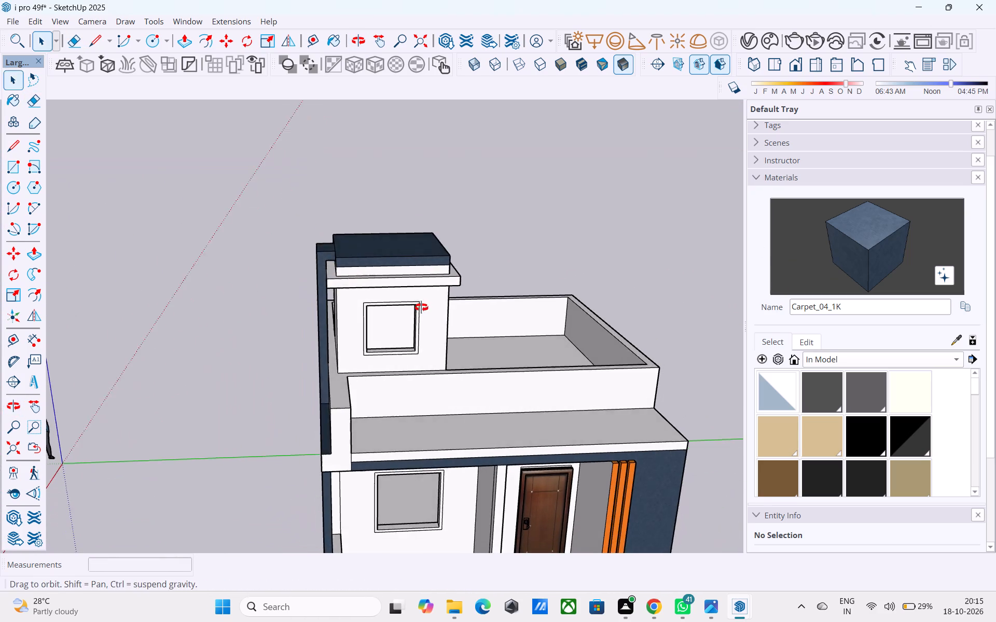
pyautogui.moveTo(421, 307); pyautogui.dragTo(454, 358, button='middle')
pyautogui.scroll(7, 457, 361)
pyautogui.scroll(-4, 428, 319)
pyautogui.moveTo(428, 319); pyautogui.dragTo(519, 271, button='middle')
pyautogui.scroll(1, 295, 258)
pyautogui.scroll(-1, 295, 258)
pyautogui.scroll(2, 295, 258)
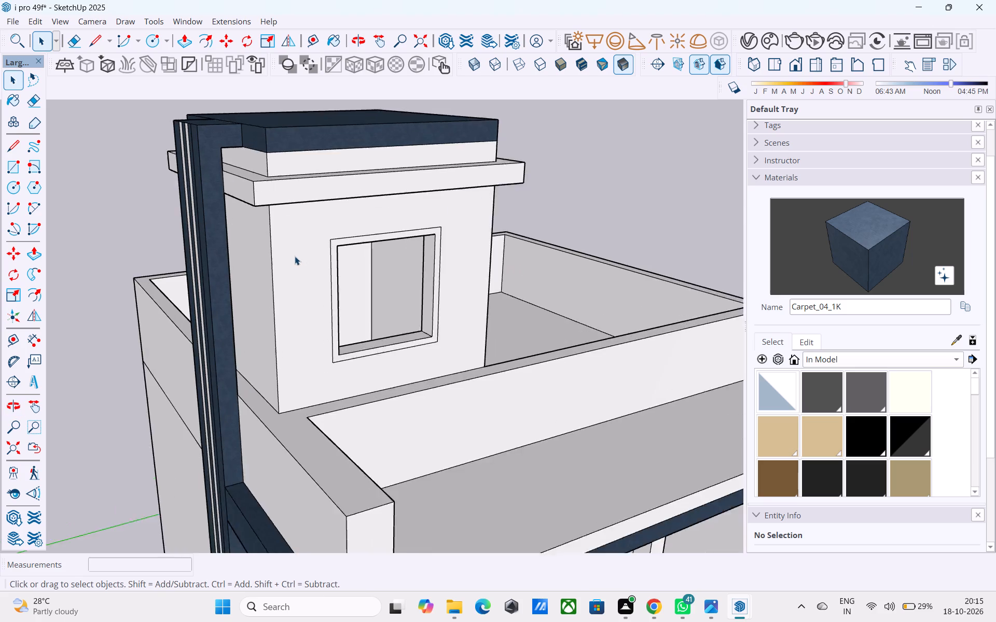
pyautogui.scroll(8, 295, 256)
pyautogui.scroll(-6, 295, 243)
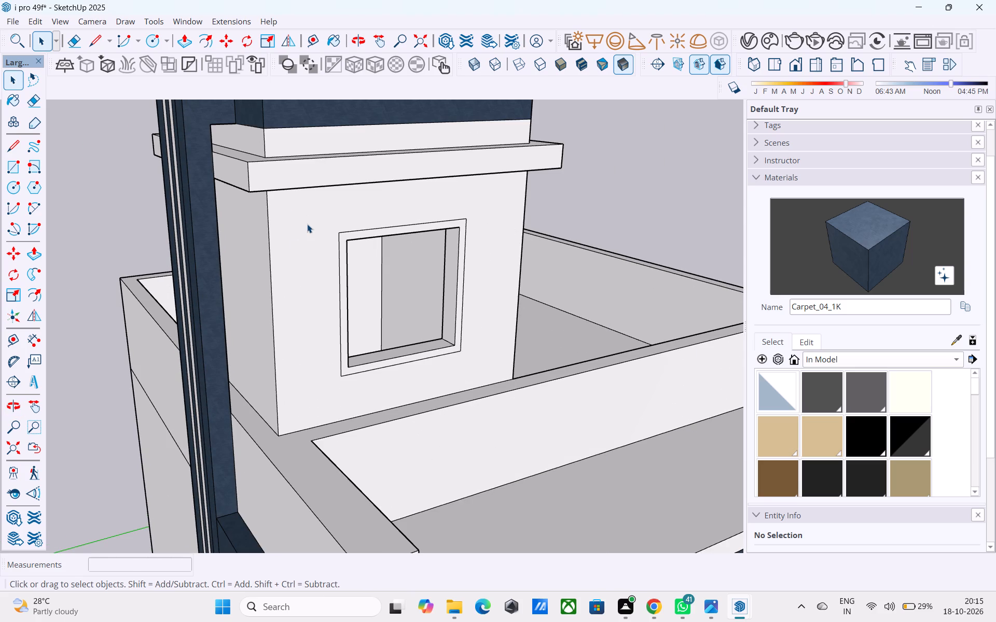
# Look through the collection of materials already used in the model.
pyautogui.scroll(-11, 835, 381)
pyautogui.scroll(4, 806, 421)
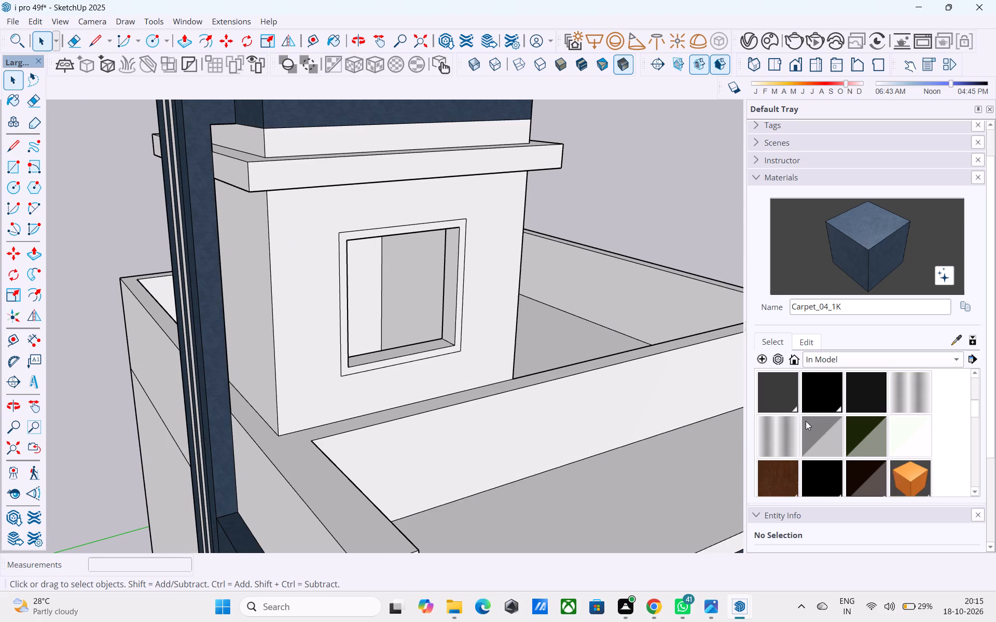
pyautogui.scroll(3, 806, 421)
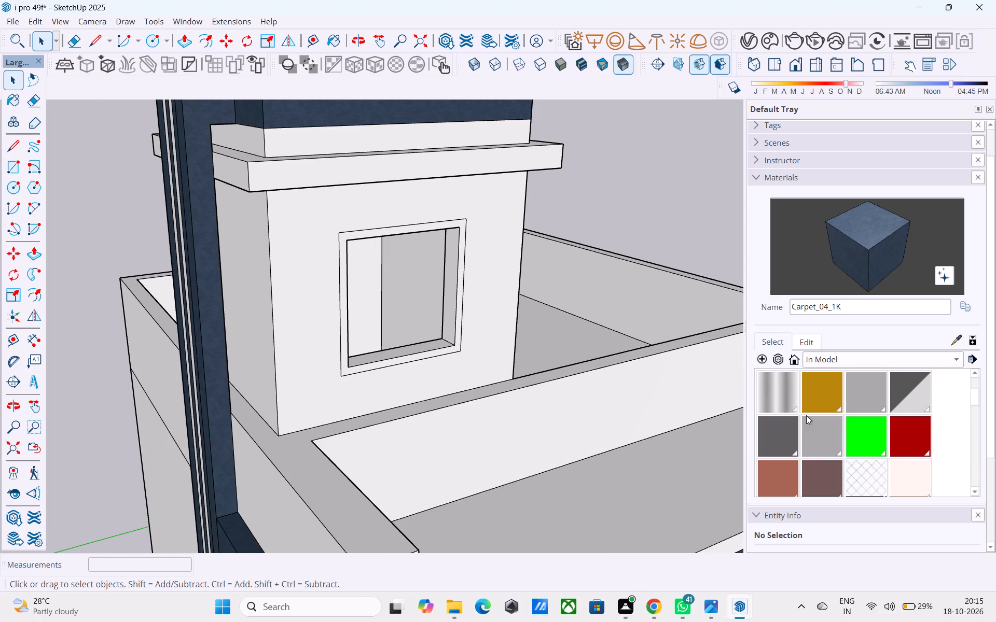
pyautogui.scroll(2, 806, 415)
pyautogui.scroll(-5, 806, 415)
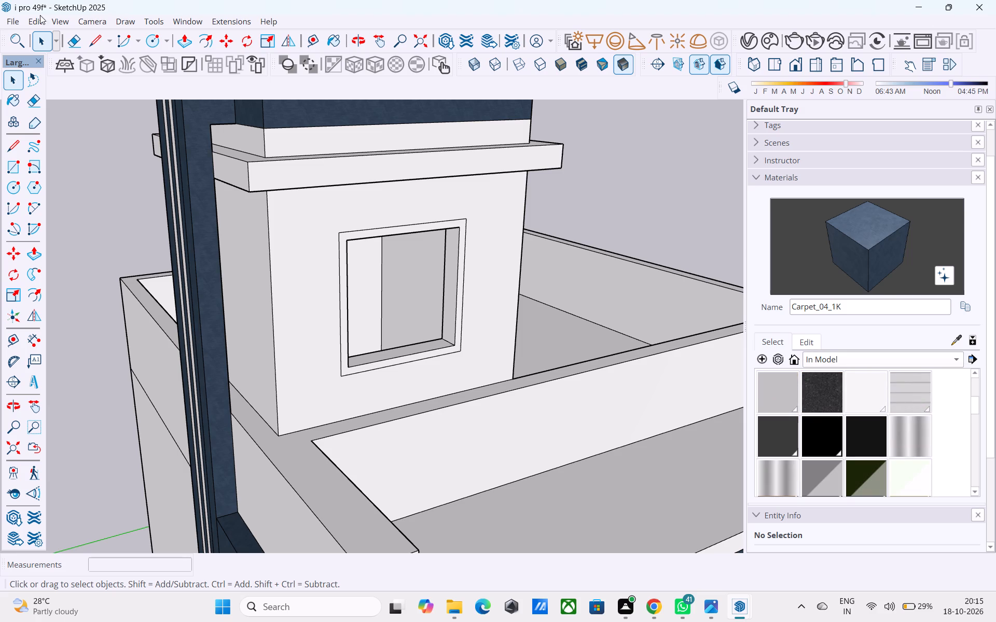
# Import the window collection file 3D from the Downloads folder.
pyautogui.click(11, 21)
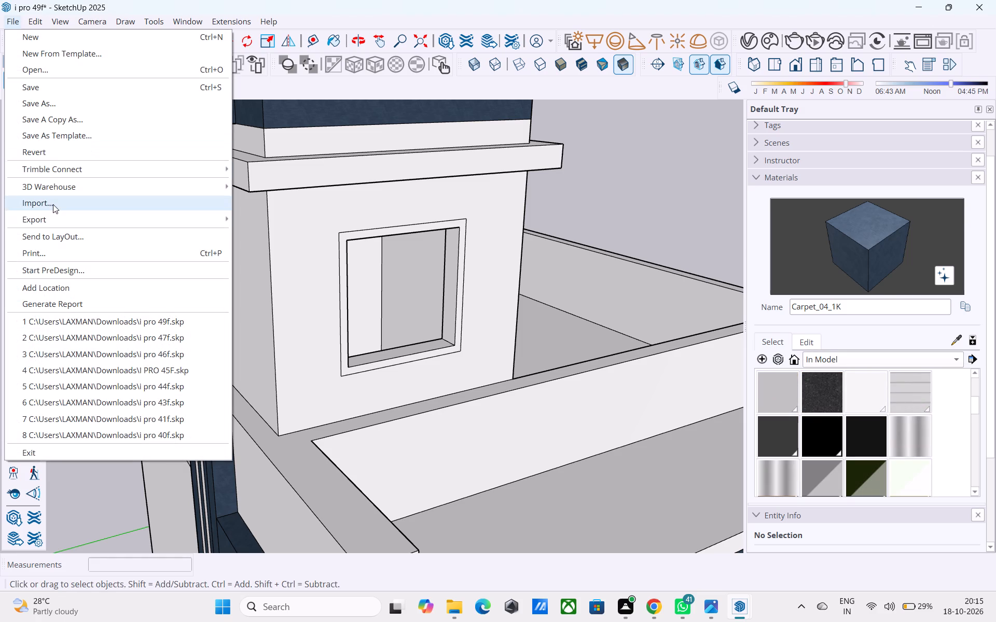
pyautogui.click(53, 203)
pyautogui.scroll(-3, 246, 266)
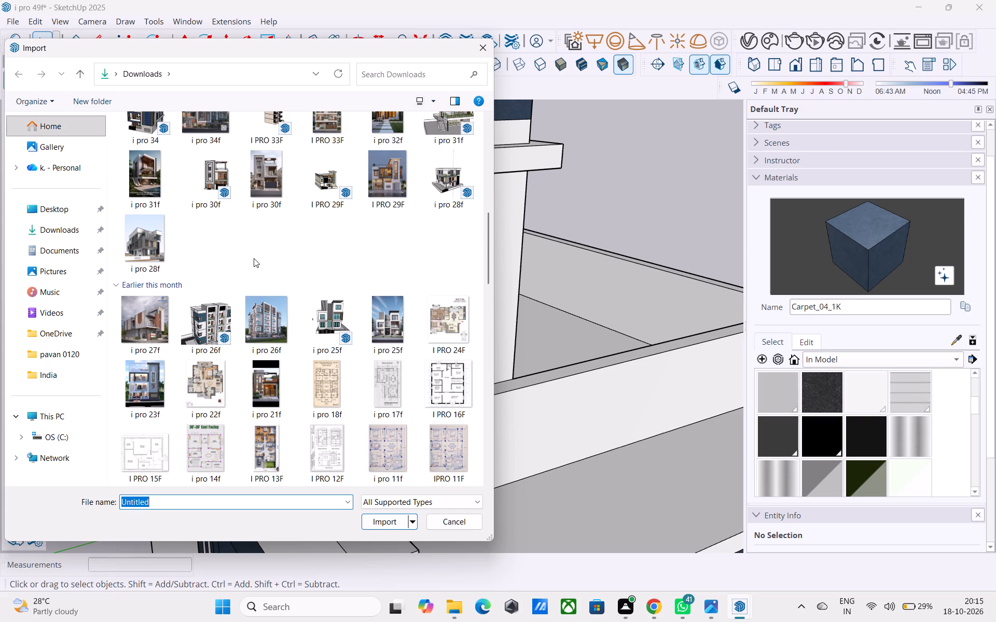
pyautogui.scroll(-2, 254, 258)
pyautogui.scroll(1, 254, 258)
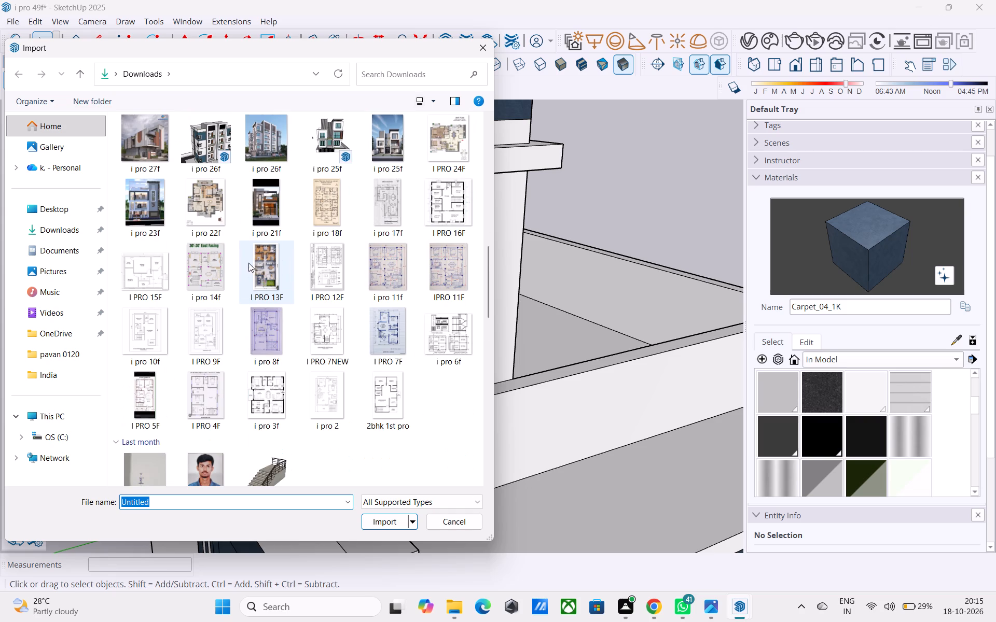
pyautogui.scroll(1, 223, 275)
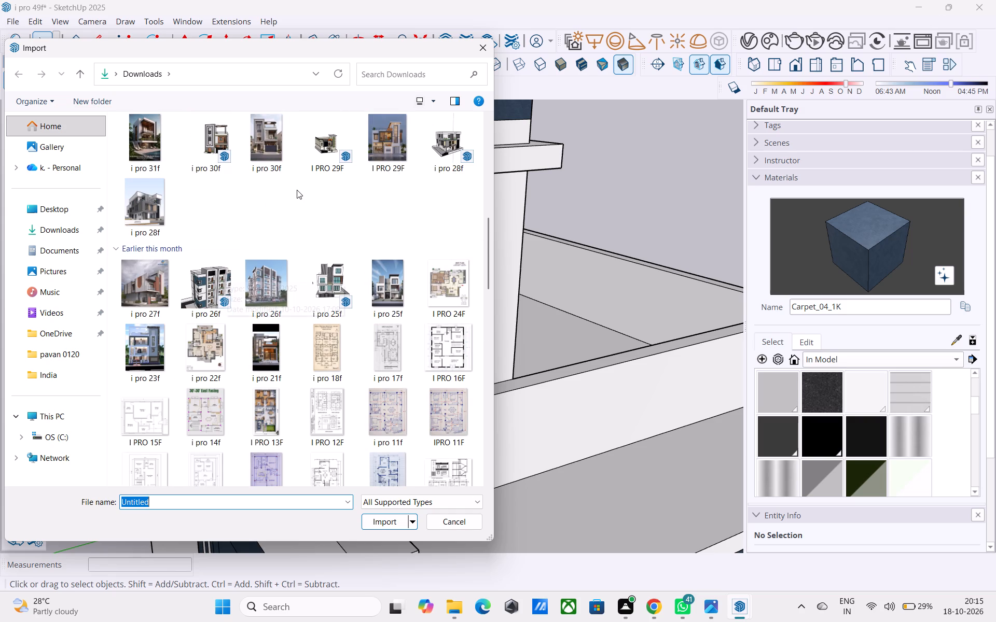
pyautogui.scroll(-5, 293, 218)
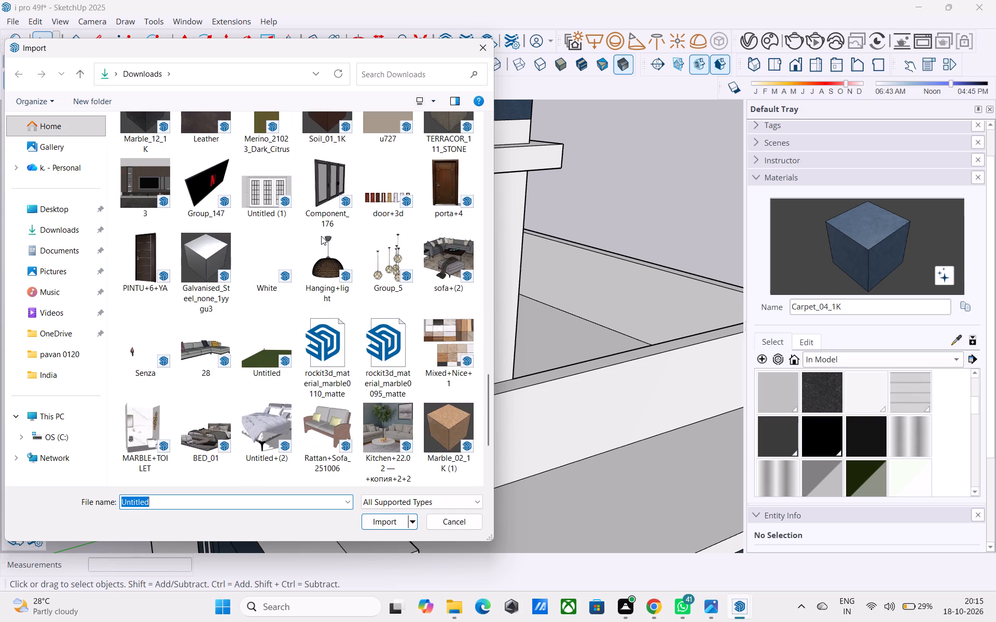
pyautogui.scroll(1, 348, 231)
pyautogui.click(329, 192)
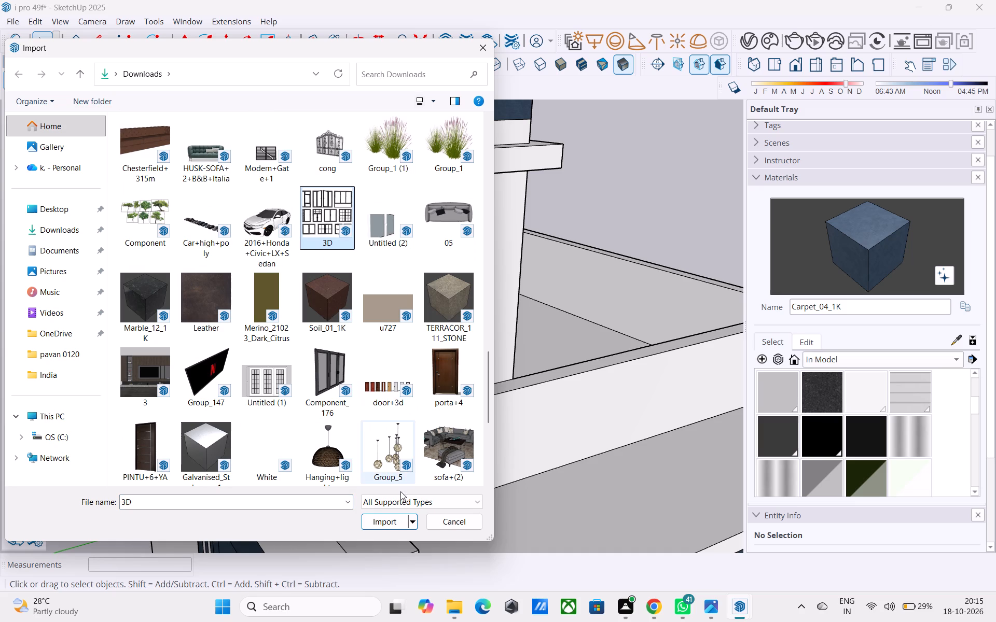
pyautogui.click(392, 519)
# Place the imported window collection in the open space beside the house, clear of the building.
pyautogui.scroll(-10, 447, 356)
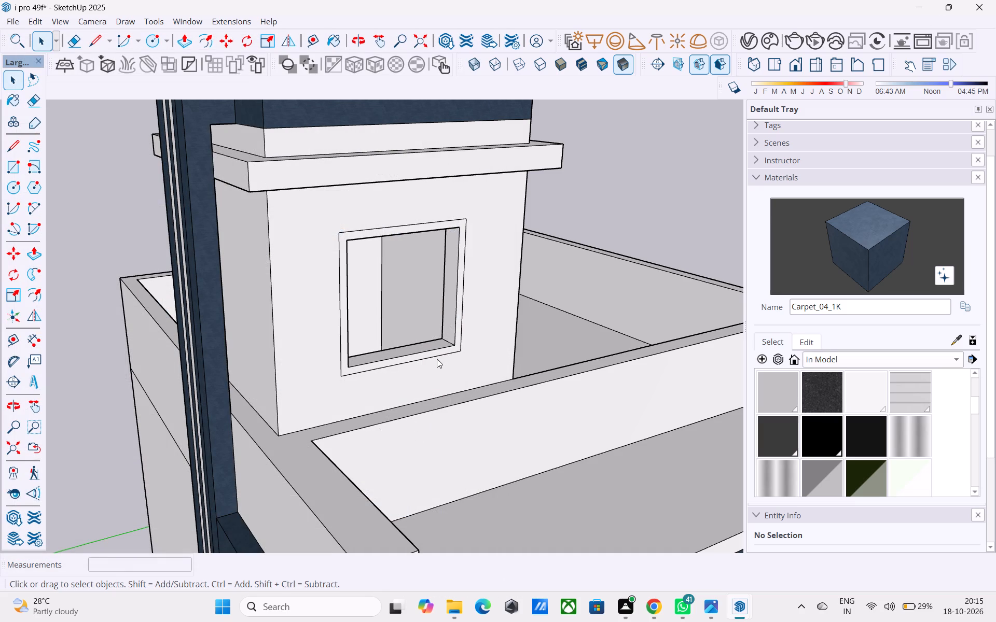
pyautogui.scroll(-11, 437, 359)
pyautogui.moveTo(436, 366); pyautogui.dragTo(414, 353, button='middle')
pyautogui.scroll(-6, 413, 362)
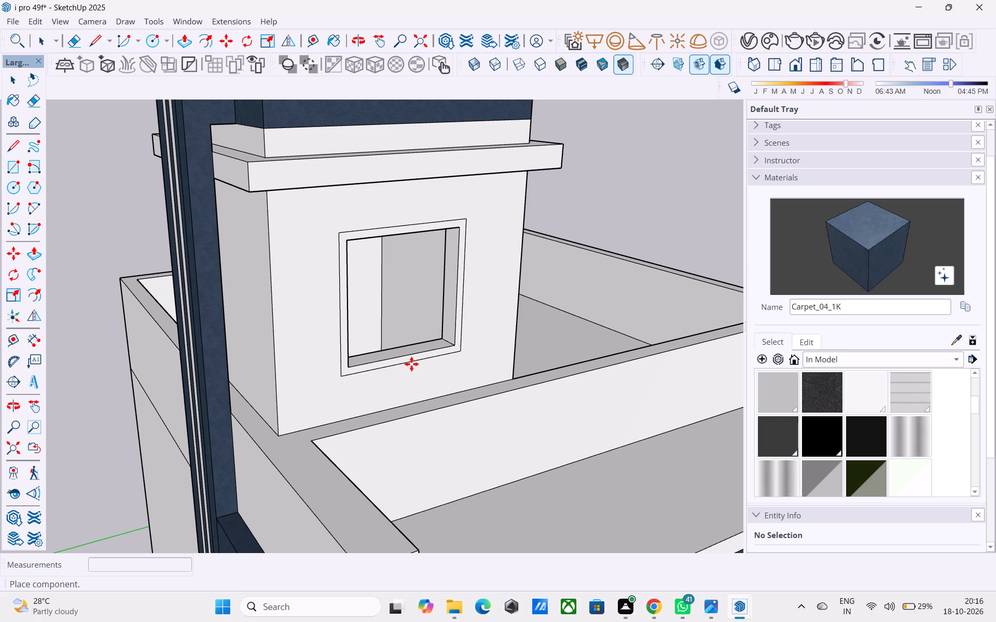
pyautogui.scroll(-7, 411, 364)
pyautogui.scroll(1, 411, 364)
pyautogui.scroll(-5, 411, 364)
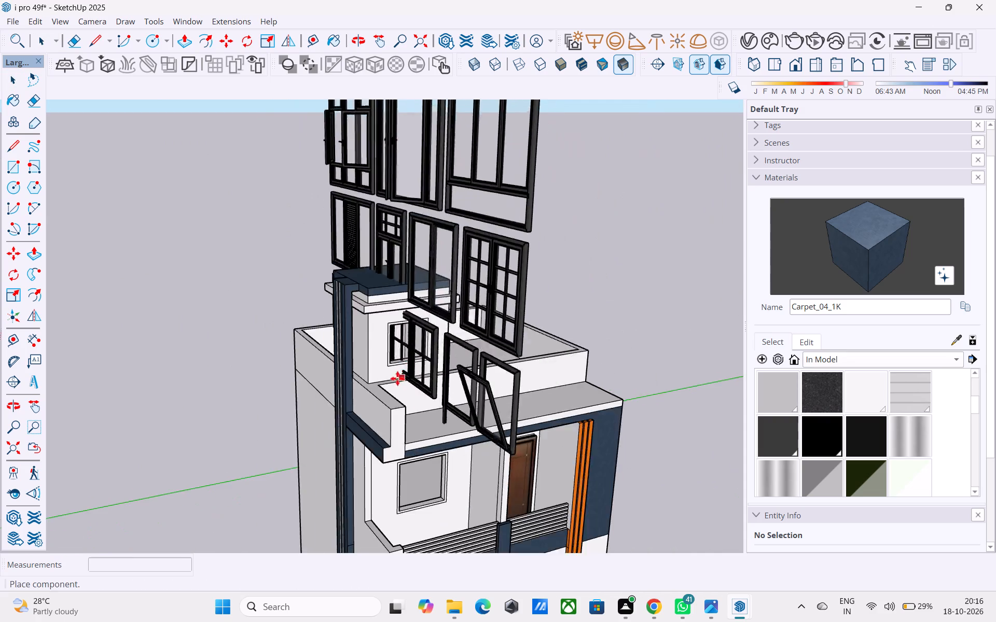
pyautogui.scroll(-2, 397, 378)
pyautogui.moveTo(394, 375); pyautogui.dragTo(340, 346, button='middle')
pyautogui.scroll(-6, 305, 320)
pyautogui.moveTo(483, 410); pyautogui.dragTo(520, 403, button='middle')
pyautogui.scroll(-5, 519, 406)
pyautogui.moveTo(416, 296); pyautogui.dragTo(486, 329, button='middle')
pyautogui.scroll(4, 557, 457)
pyautogui.click(549, 460)
pyautogui.moveTo(547, 460); pyautogui.dragTo(501, 460, button='middle')
pyautogui.press('space')
pyautogui.keyDown('shift'); pyautogui.moveTo(502, 459); pyautogui.dragTo(427, 319, button='middle'); pyautogui.keyUp('shift')
pyautogui.moveTo(468, 305); pyautogui.dragTo(454, 324, button='middle')
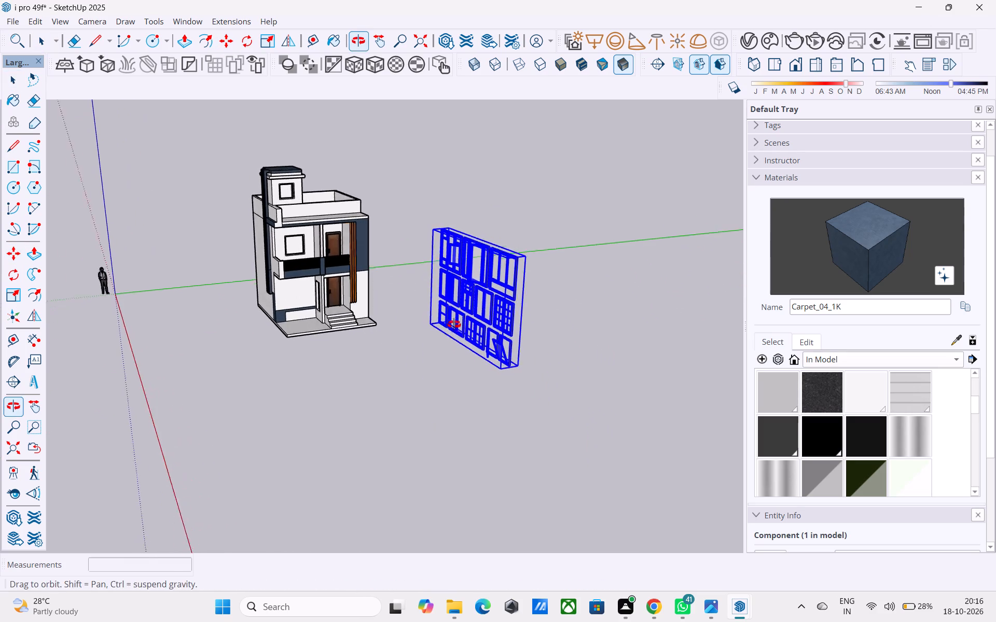
# Explode the imported window collection component into separate window models and clear the selection.
pyautogui.moveTo(454, 324); pyautogui.dragTo(452, 338, button='middle')
pyautogui.scroll(3, 462, 366)
pyautogui.rightClick(501, 314)
pyautogui.click(603, 106)
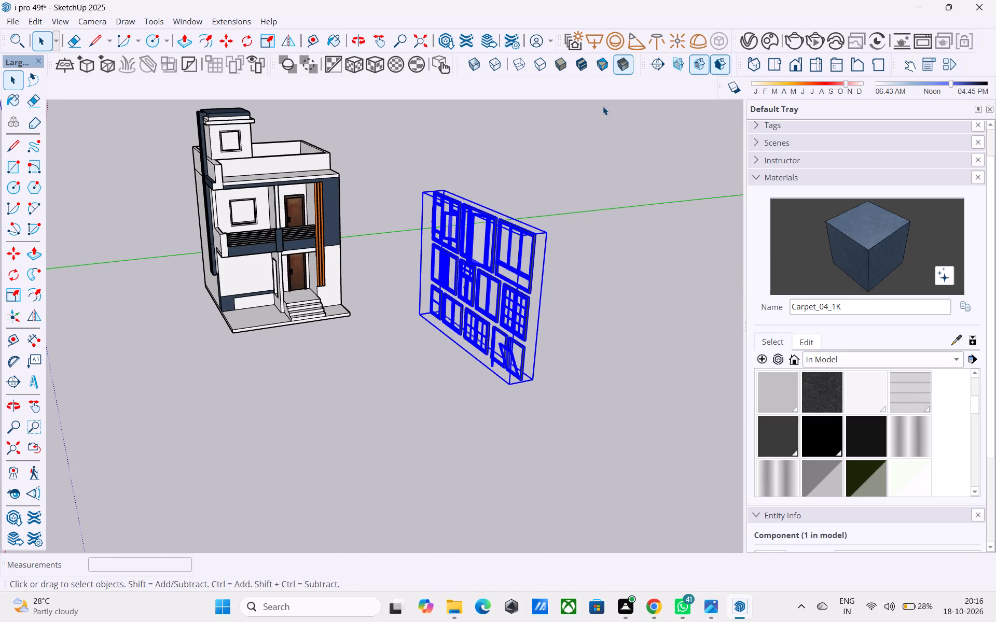
pyautogui.moveTo(506, 255); pyautogui.dragTo(473, 269, button='middle')
pyautogui.click(598, 296)
pyautogui.moveTo(558, 295); pyautogui.dragTo(510, 326, button='middle')
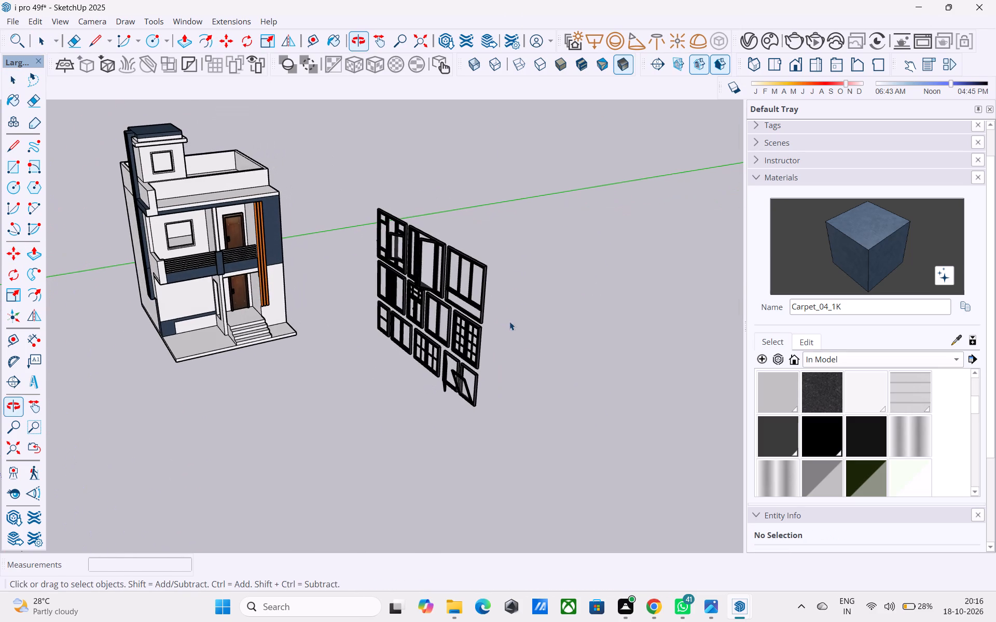
pyautogui.click(478, 295)
pyautogui.scroll(4, 477, 295)
pyautogui.rightClick(477, 295)
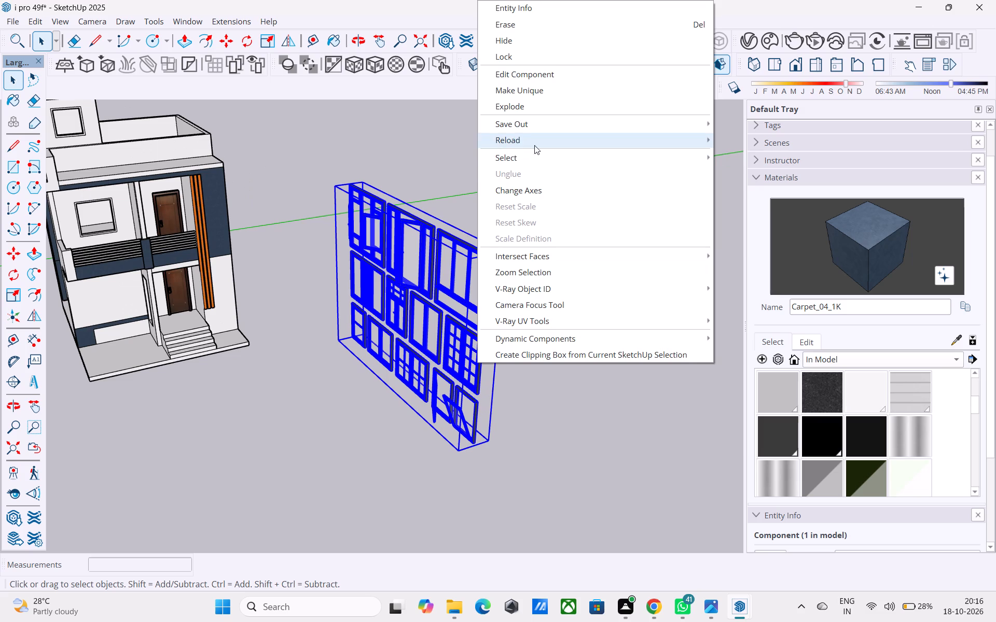
pyautogui.click(526, 107)
pyautogui.click(492, 241)
# Move the two-leaf window with four panes per leaf from the collection's lowest row to the open ground in front of the house.
pyautogui.moveTo(467, 275); pyautogui.dragTo(462, 260, button='middle')
pyautogui.keyDown('shift'); pyautogui.moveTo(452, 264); pyautogui.dragTo(436, 225, button='middle'); pyautogui.keyUp('shift')
pyautogui.keyDown('shift'); pyautogui.moveTo(438, 224); pyautogui.dragTo(503, 270, button='middle'); pyautogui.keyUp('shift')
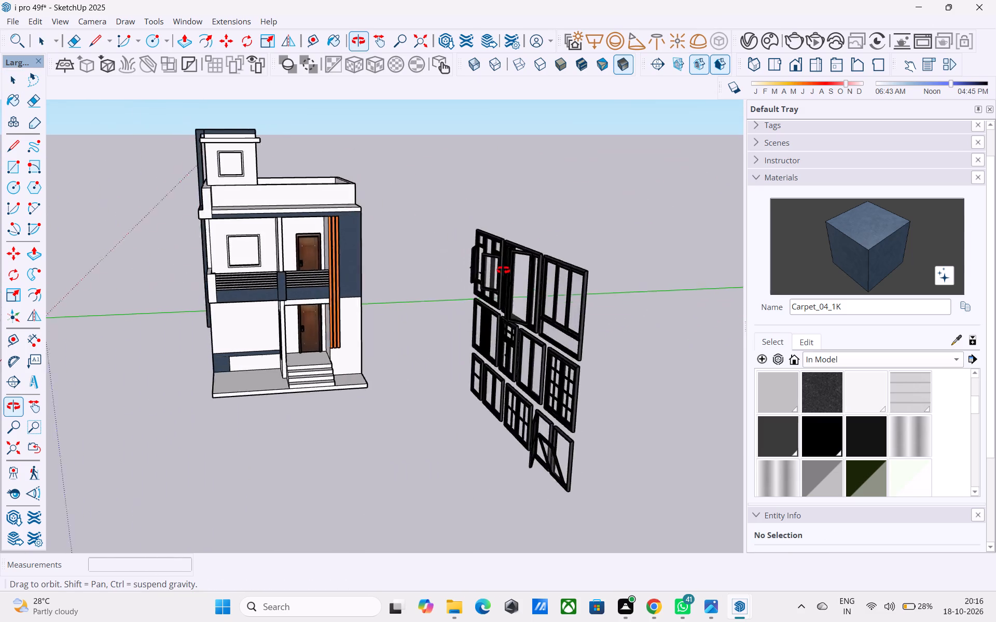
pyautogui.keyDown('shift'); pyautogui.moveTo(503, 270); pyautogui.dragTo(672, 259, button='middle'); pyautogui.keyUp('shift')
pyautogui.keyDown('shift'); pyautogui.moveTo(442, 272); pyautogui.dragTo(556, 277, button='middle'); pyautogui.keyUp('shift')
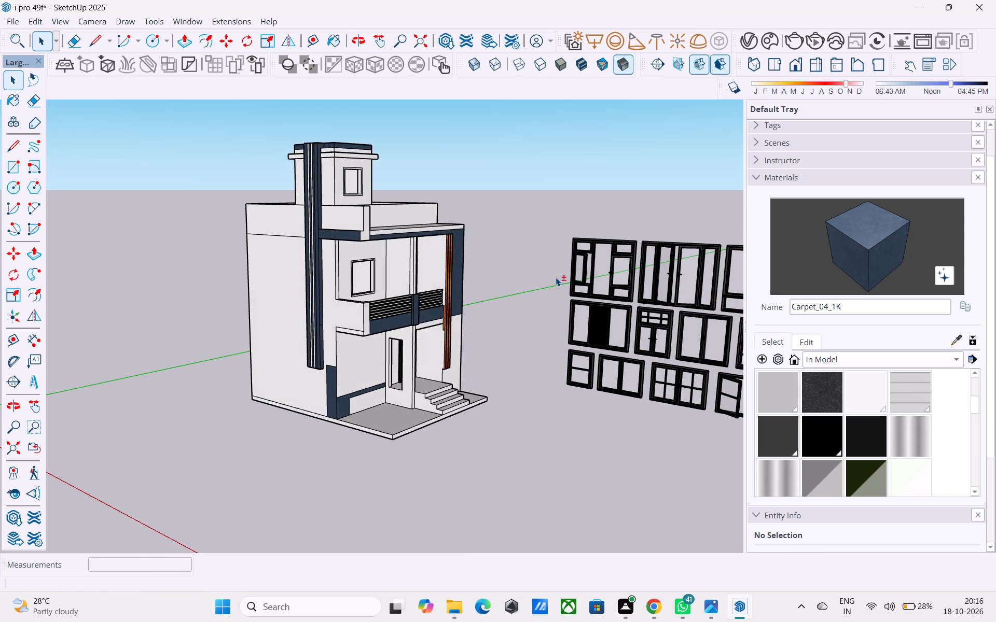
pyautogui.moveTo(555, 277); pyautogui.dragTo(493, 284, button='middle')
pyautogui.scroll(-4, 257, 257)
pyautogui.moveTo(427, 322); pyautogui.dragTo(422, 324, button='middle')
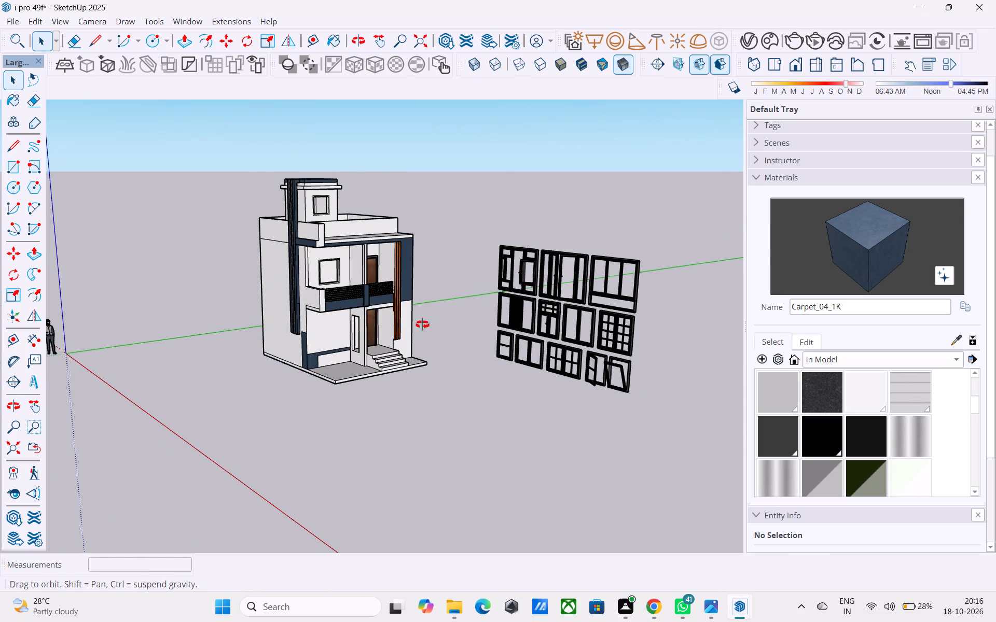
pyautogui.moveTo(422, 324); pyautogui.dragTo(502, 293, button='middle')
pyautogui.scroll(4, 587, 335)
pyautogui.click(536, 359)
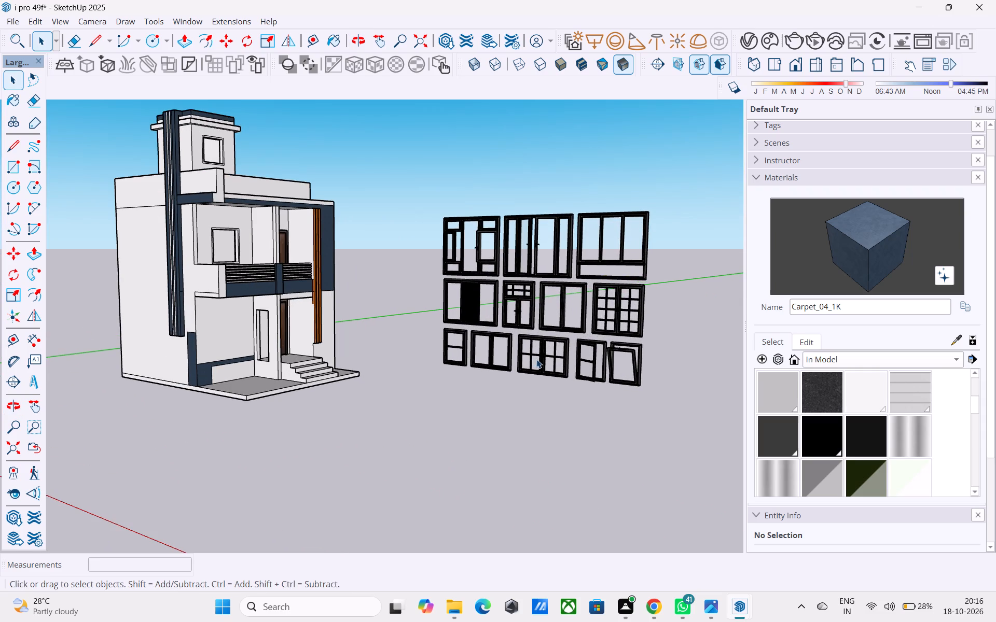
pyautogui.moveTo(536, 359); pyautogui.dragTo(497, 364, button='middle')
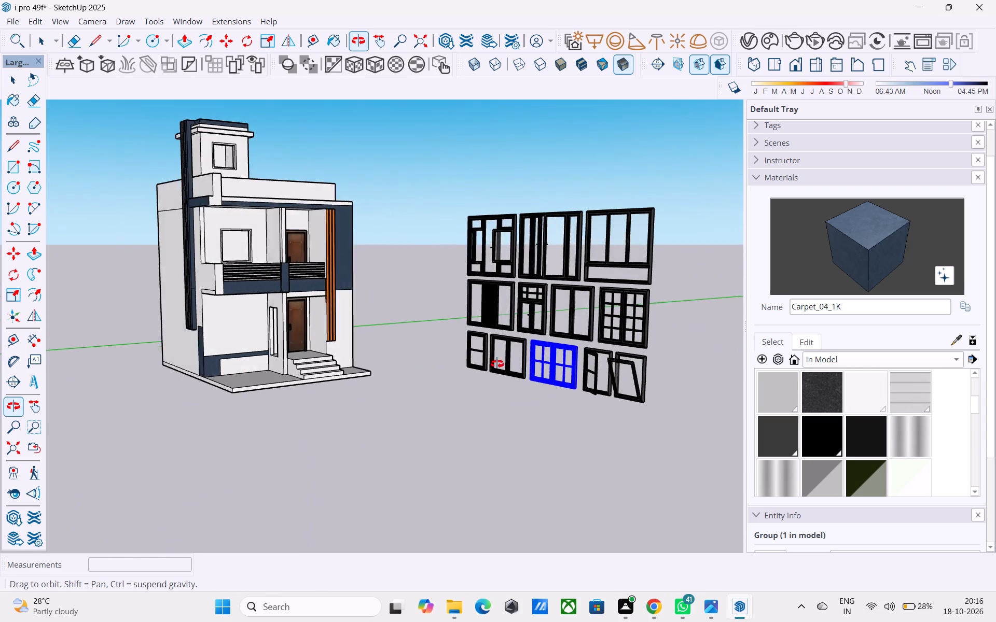
pyautogui.moveTo(497, 364); pyautogui.dragTo(536, 367, button='middle')
pyautogui.press('m')
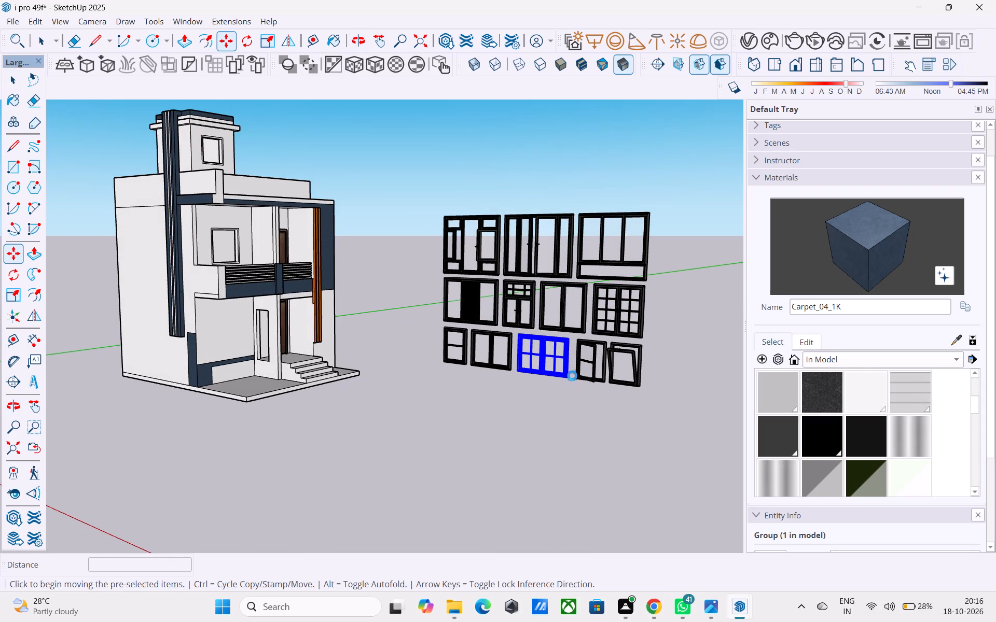
pyautogui.moveTo(570, 371); pyautogui.dragTo(549, 372, button='middle')
pyautogui.moveTo(566, 369); pyautogui.dragTo(556, 369, button='middle')
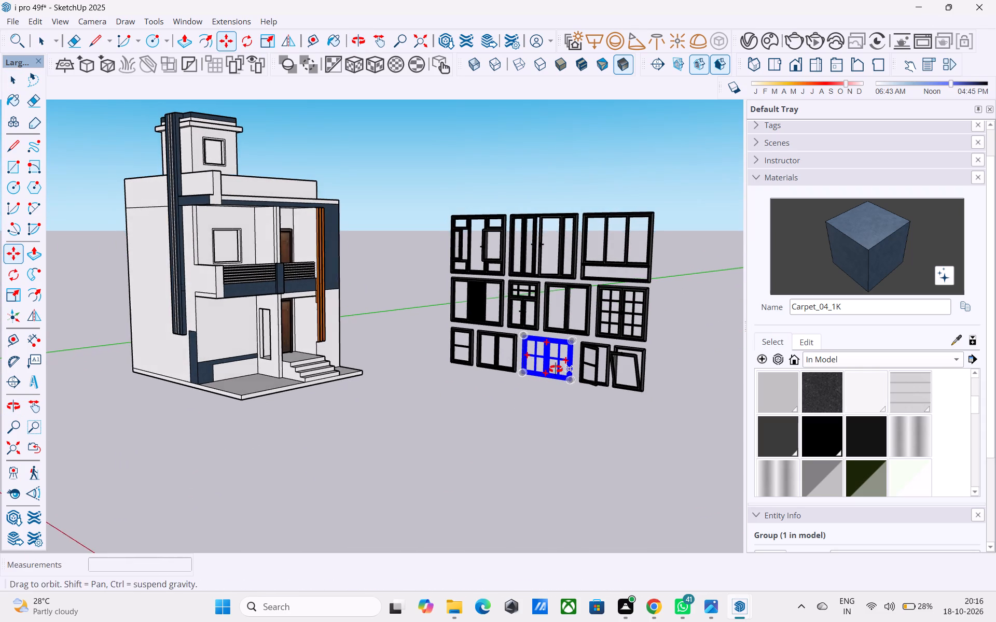
pyautogui.moveTo(556, 369); pyautogui.dragTo(555, 370, button='middle')
pyautogui.click(578, 381)
pyautogui.scroll(-3, 352, 434)
pyautogui.moveTo(347, 429); pyautogui.dragTo(336, 421, button='middle')
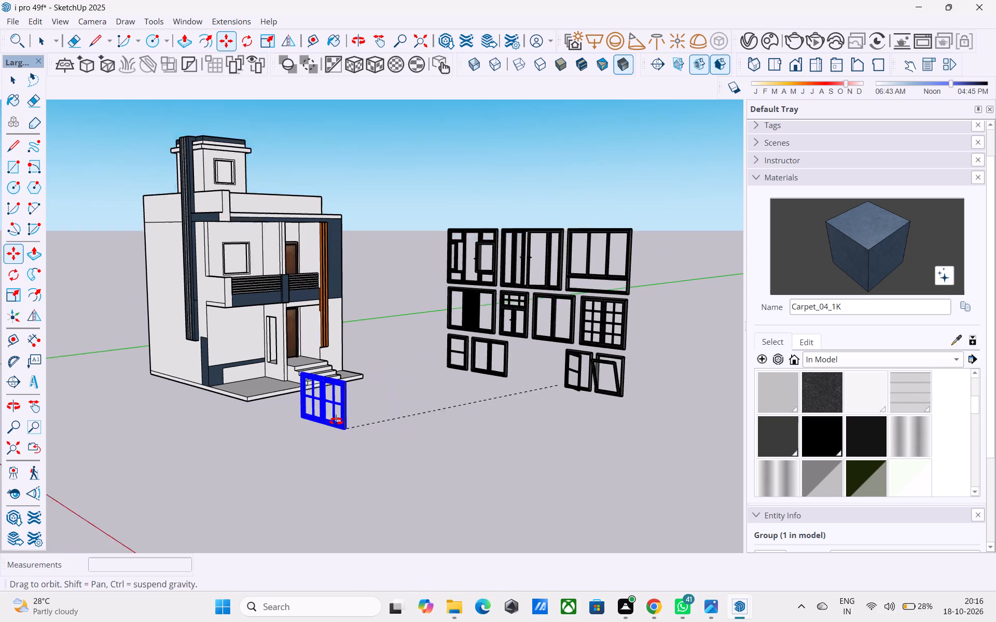
pyautogui.moveTo(336, 421); pyautogui.dragTo(308, 441, button='middle')
pyautogui.click(407, 399)
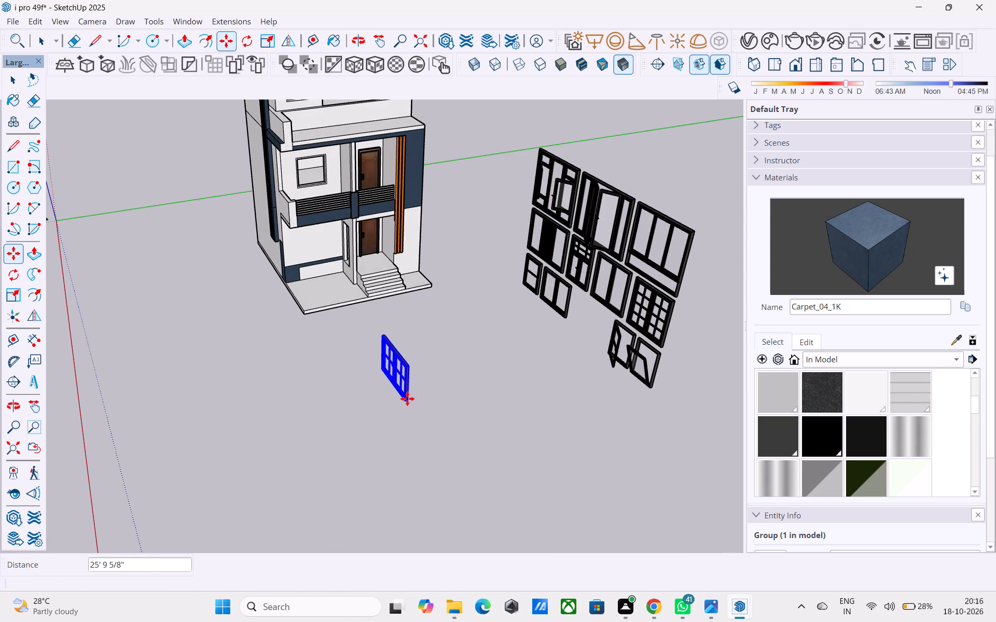
# Rotate the separated window about the vertical axis until it is parallel to the house's front facade.
pyautogui.moveTo(465, 409); pyautogui.dragTo(415, 444, button='middle')
pyautogui.press('q')
pyautogui.scroll(3, 395, 436)
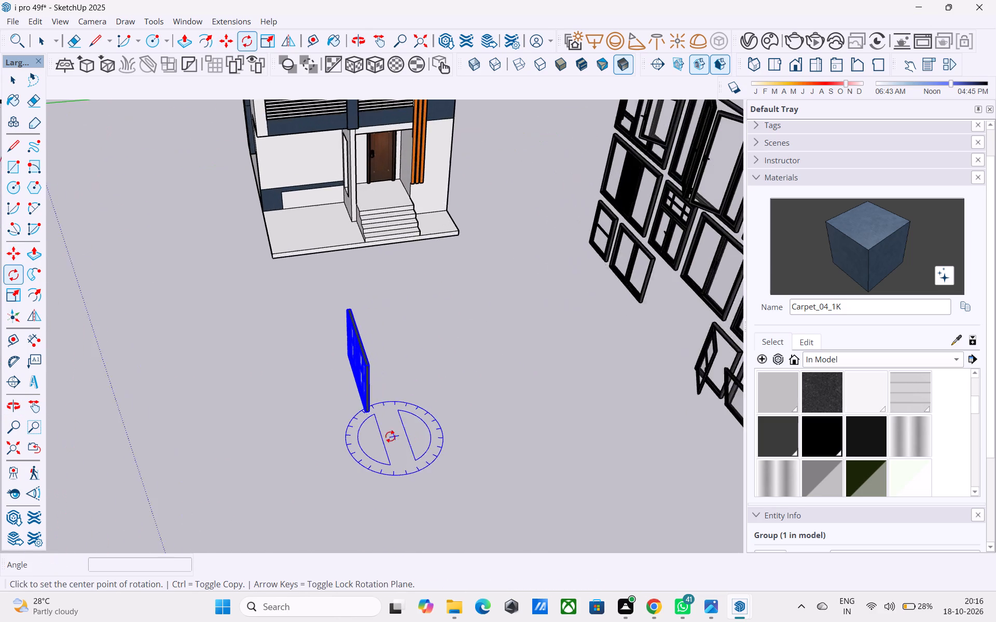
pyautogui.scroll(3, 390, 436)
pyautogui.click(325, 437)
pyautogui.click(409, 426)
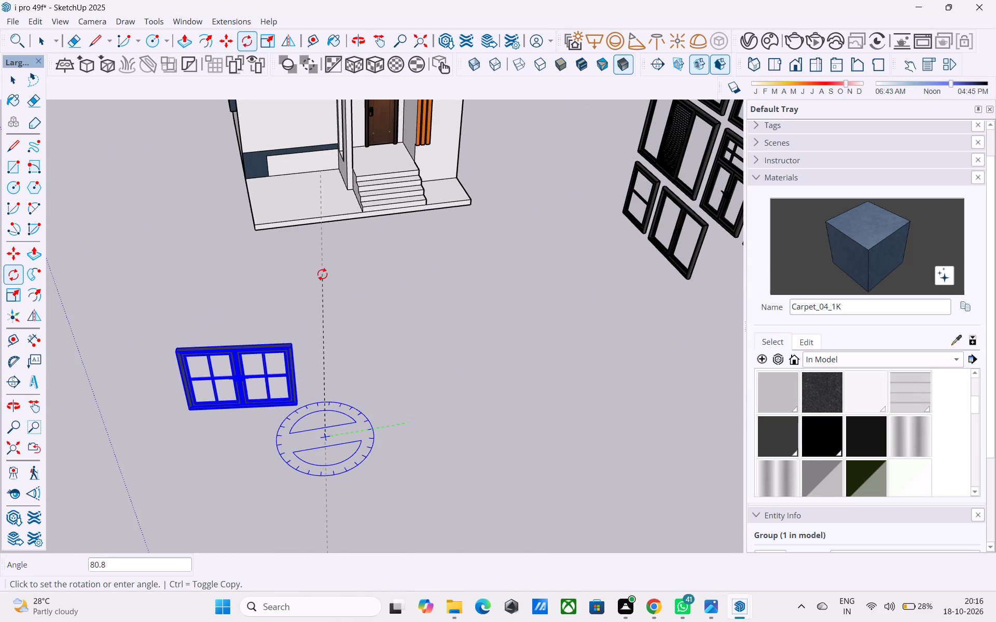
pyautogui.click(284, 275)
pyautogui.scroll(-4, 297, 307)
pyautogui.moveTo(305, 324); pyautogui.dragTo(341, 359, button='middle')
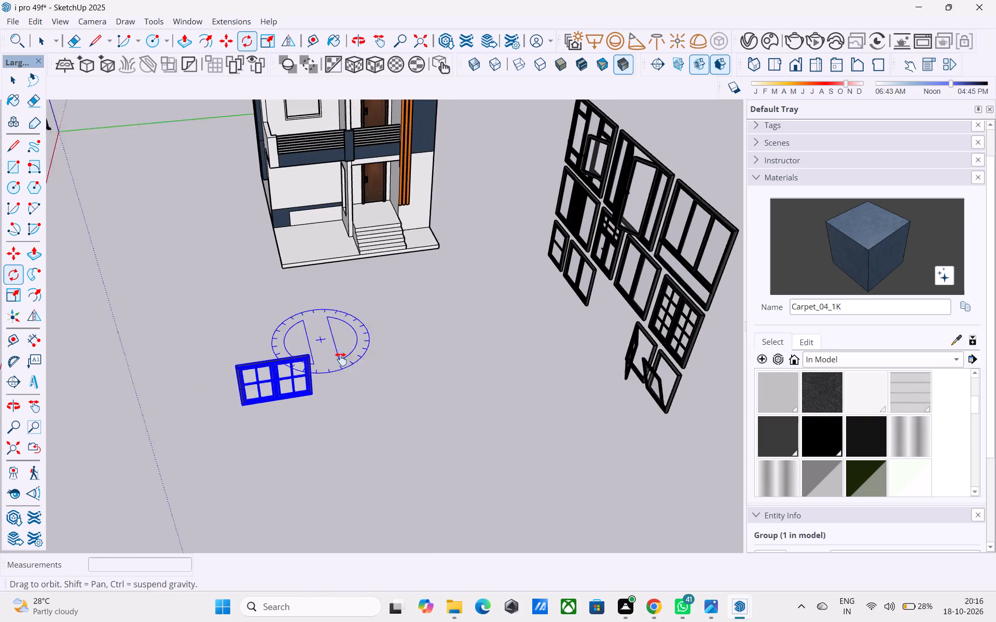
pyautogui.moveTo(341, 359); pyautogui.dragTo(427, 258, button='middle')
pyautogui.scroll(3, 380, 386)
pyautogui.press('space')
# Move the window by its lower corner up to the top corner of the first-floor balcony parapet.
pyautogui.moveTo(339, 386); pyautogui.dragTo(365, 403, button='middle')
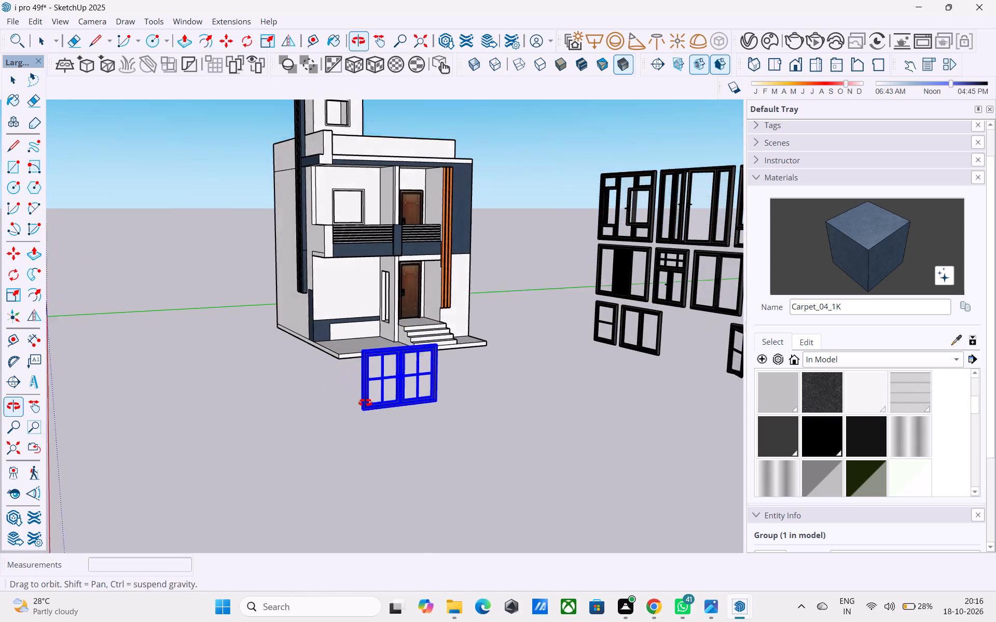
pyautogui.moveTo(365, 403); pyautogui.dragTo(386, 411, button='middle')
pyautogui.scroll(5, 403, 436)
pyautogui.press('m')
pyautogui.click(404, 421)
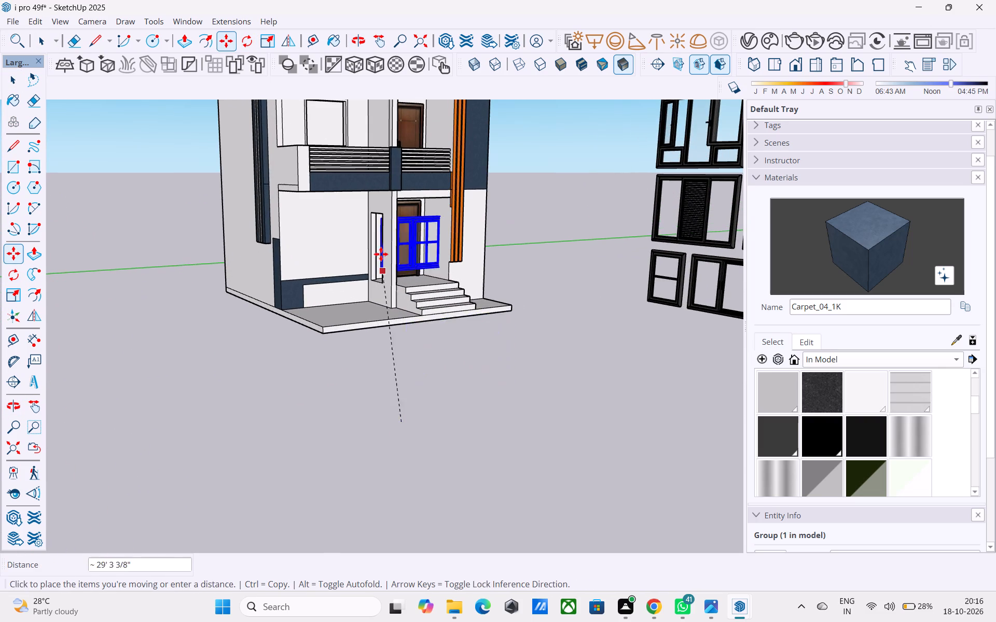
pyautogui.scroll(-4, 381, 253)
pyautogui.moveTo(381, 253); pyautogui.dragTo(403, 425, button='middle')
pyautogui.scroll(17, 356, 328)
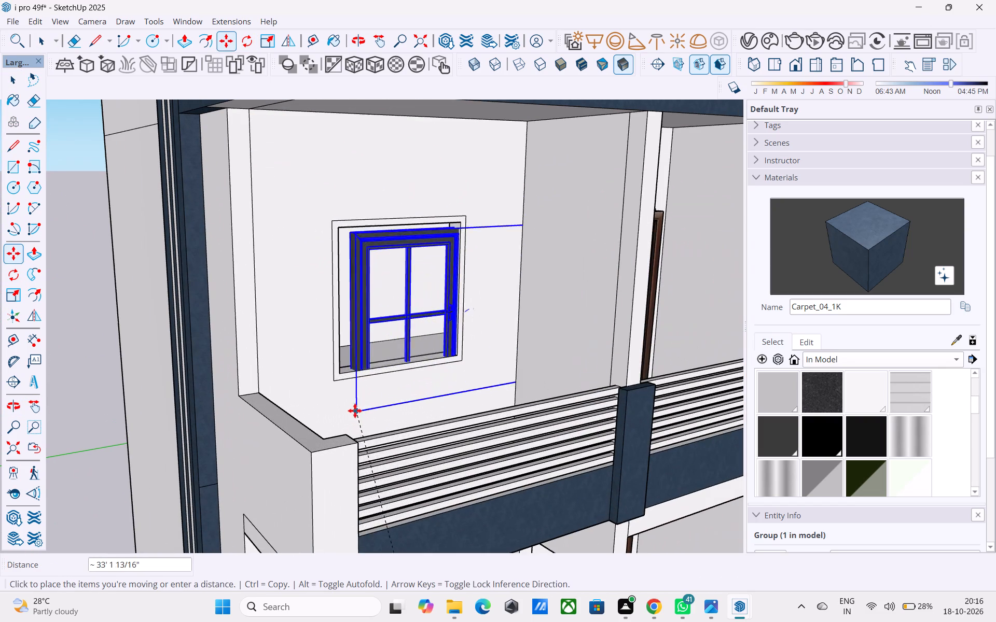
pyautogui.scroll(-7, 345, 402)
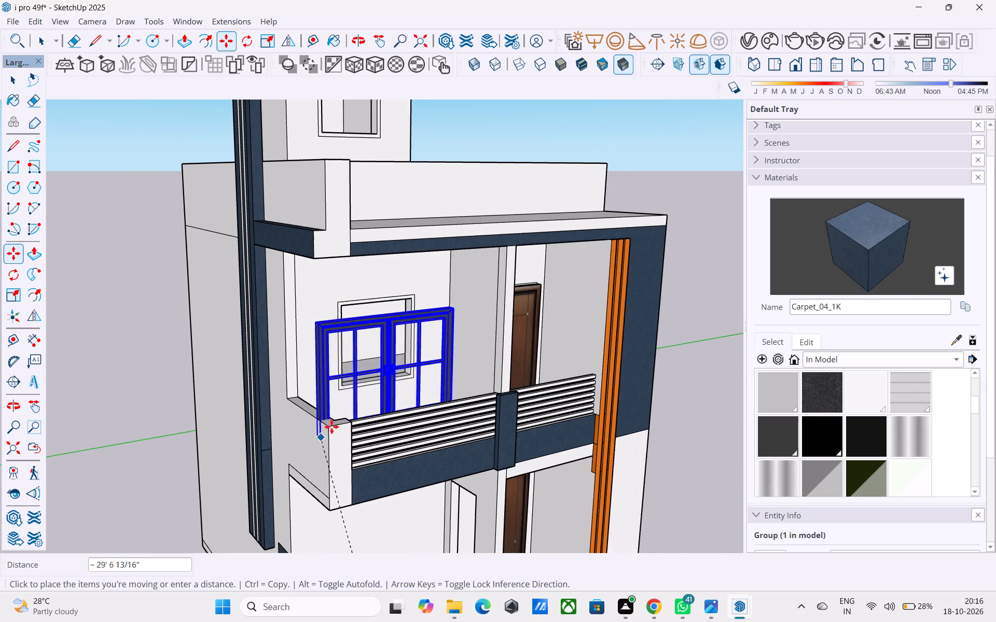
pyautogui.click(334, 422)
# Move the window from its back lower corner to the outer lower corner of the first-floor window opening's surround.
pyautogui.moveTo(334, 421); pyautogui.dragTo(412, 420, button='middle')
pyautogui.scroll(14, 402, 421)
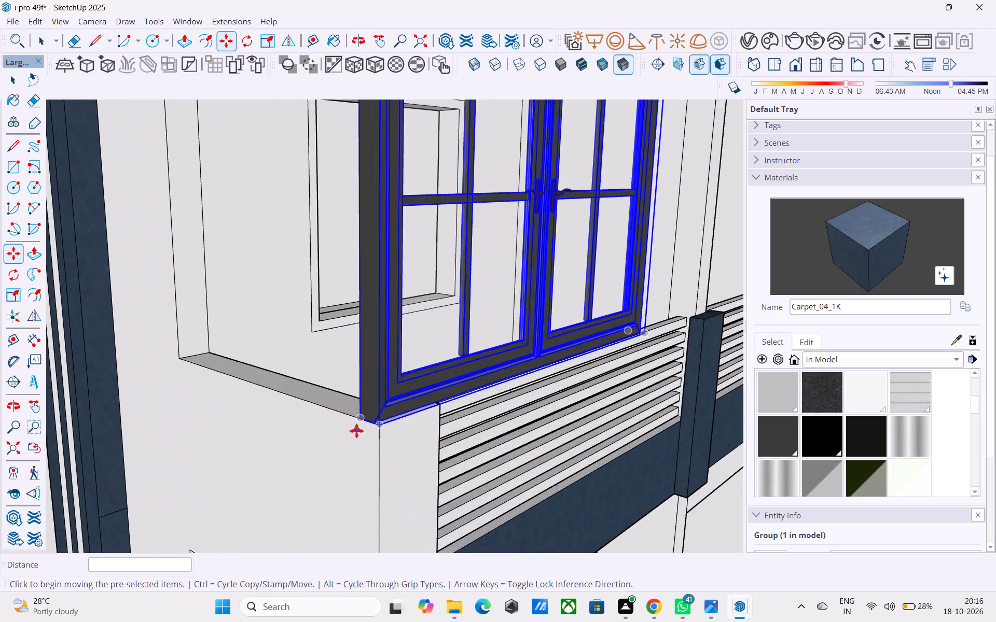
pyautogui.scroll(3, 356, 431)
pyautogui.click(362, 416)
pyautogui.scroll(-2, 355, 308)
pyautogui.keyDown('shift'); pyautogui.moveTo(353, 311); pyautogui.dragTo(356, 362, button='middle'); pyautogui.keyUp('shift')
pyautogui.scroll(5, 352, 363)
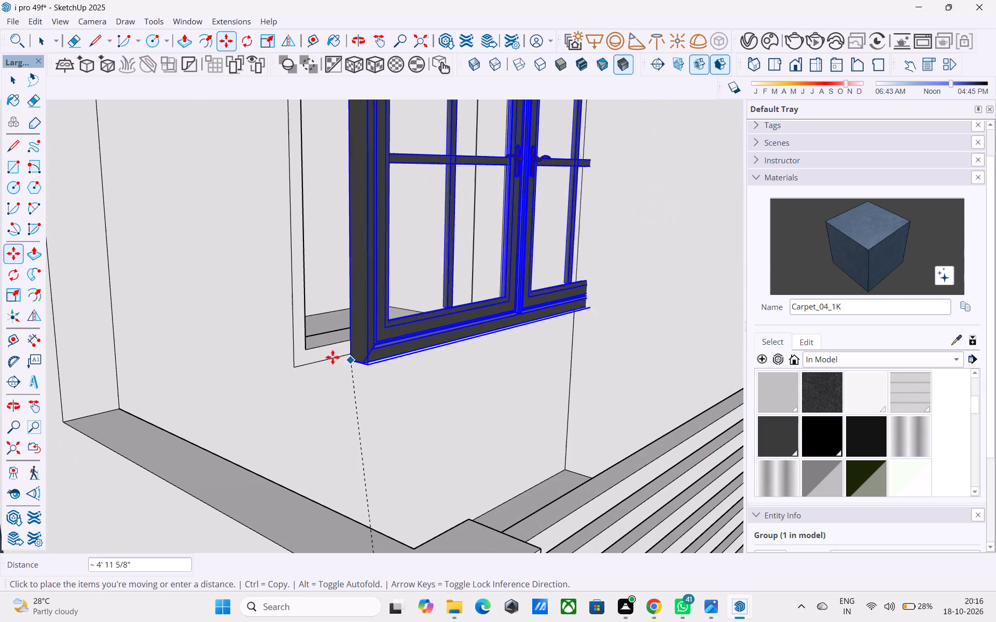
pyautogui.click(297, 362)
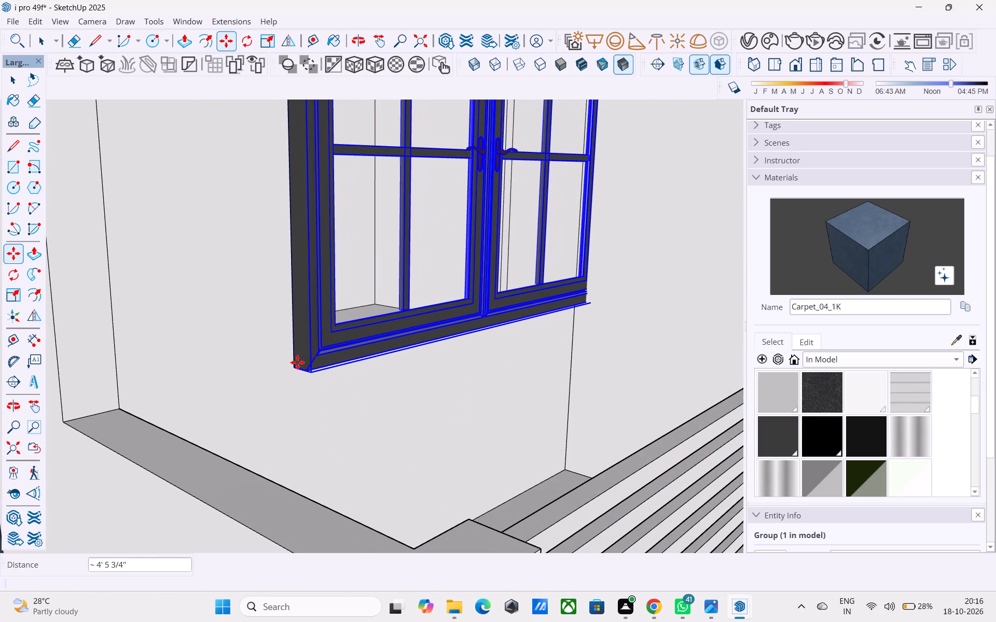
# Scale the window along its width from its outer side, making it narrower than the first-floor opening.
pyautogui.scroll(-10, 298, 361)
pyautogui.moveTo(305, 383); pyautogui.dragTo(133, 413, button='middle')
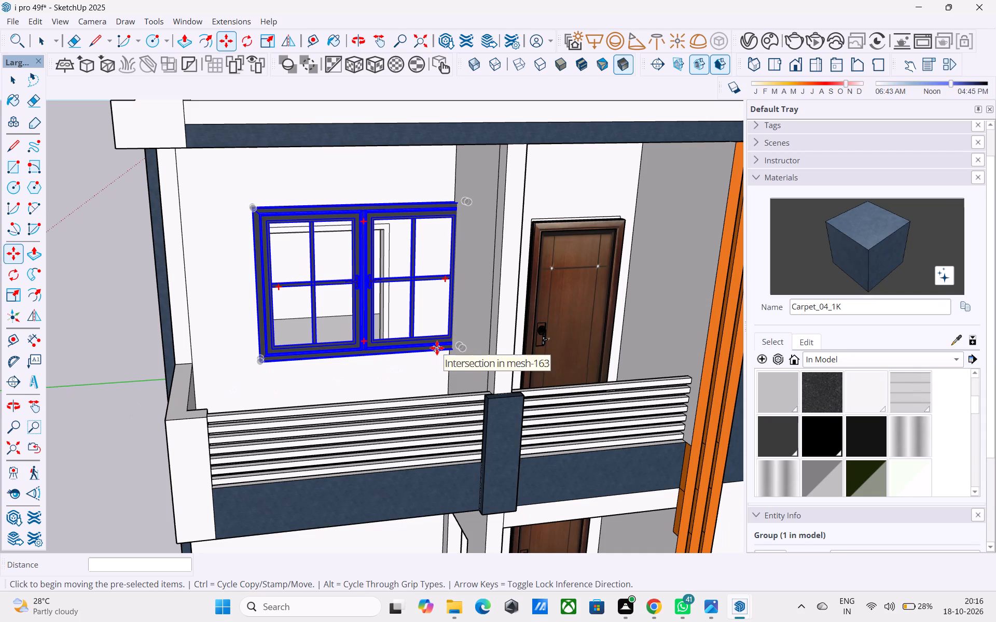
pyautogui.press('a')
pyautogui.press('s')
pyautogui.scroll(5, 441, 344)
pyautogui.moveTo(494, 271); pyautogui.dragTo(333, 259, button='middle')
pyautogui.moveTo(441, 285); pyautogui.dragTo(651, 259, button='middle')
pyautogui.moveTo(189, 270); pyautogui.dragTo(427, 261, button='middle')
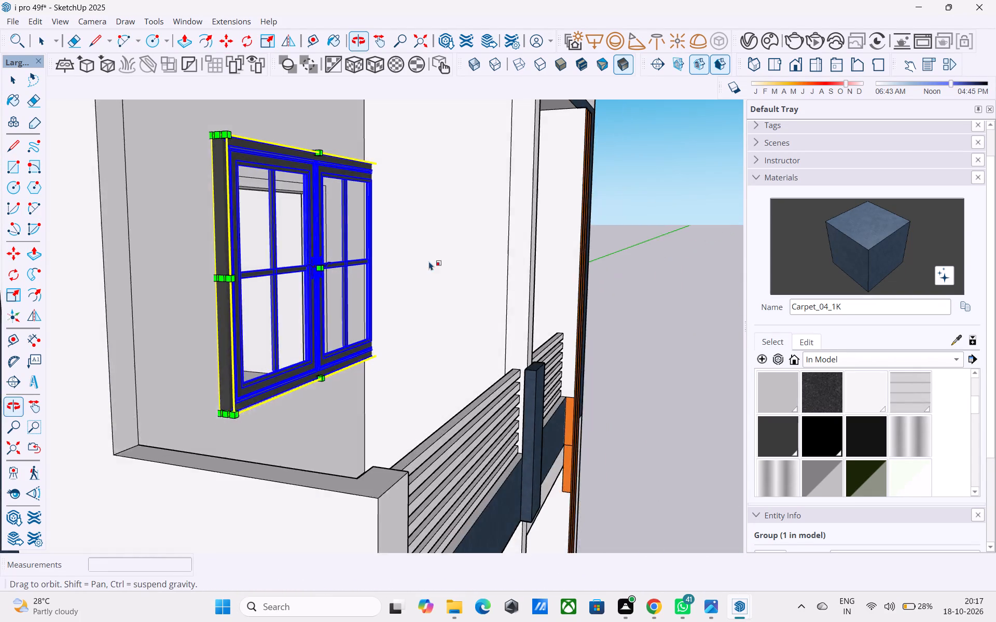
pyautogui.scroll(3, 251, 286)
pyautogui.click(213, 278)
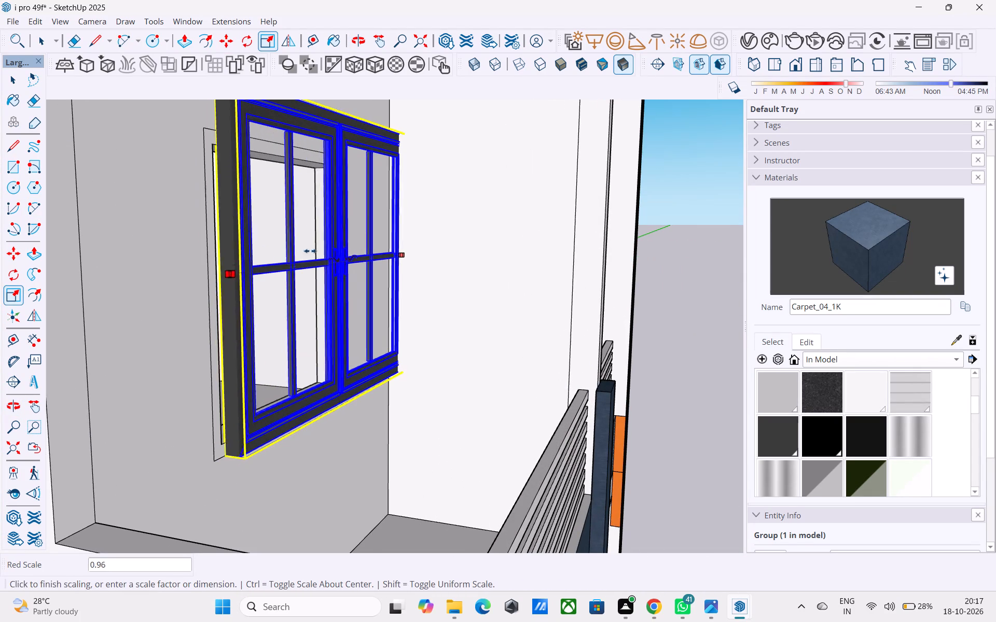
pyautogui.click(357, 237)
# Move the narrowed window back so its lower corner meets the outer lower corner of the opening's surround.
pyautogui.moveTo(424, 301); pyautogui.dragTo(413, 288, button='middle')
pyautogui.press('m')
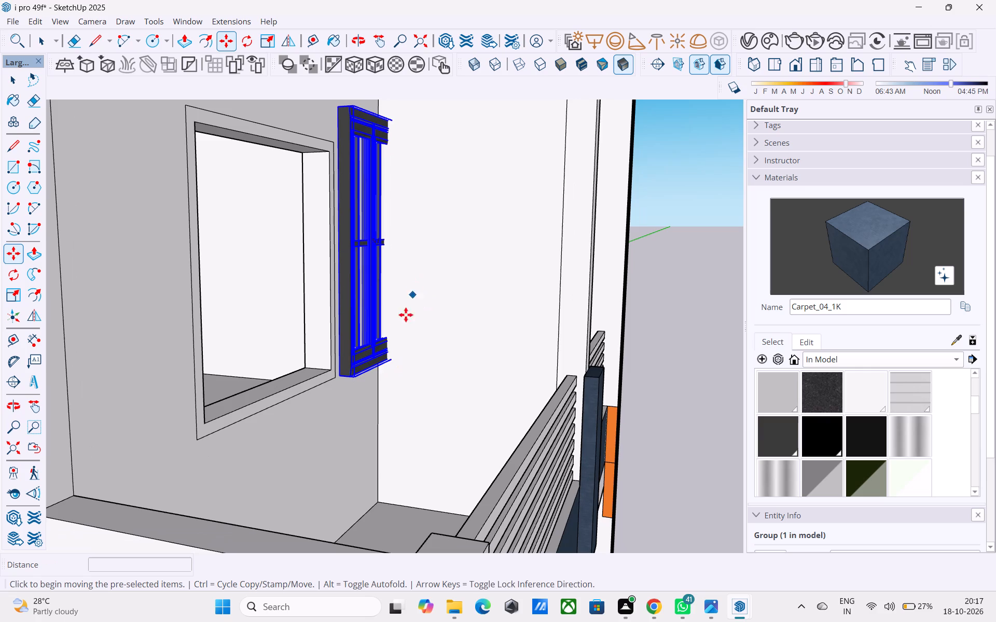
pyautogui.scroll(4, 349, 373)
pyautogui.click(339, 376)
pyautogui.scroll(-5, 339, 376)
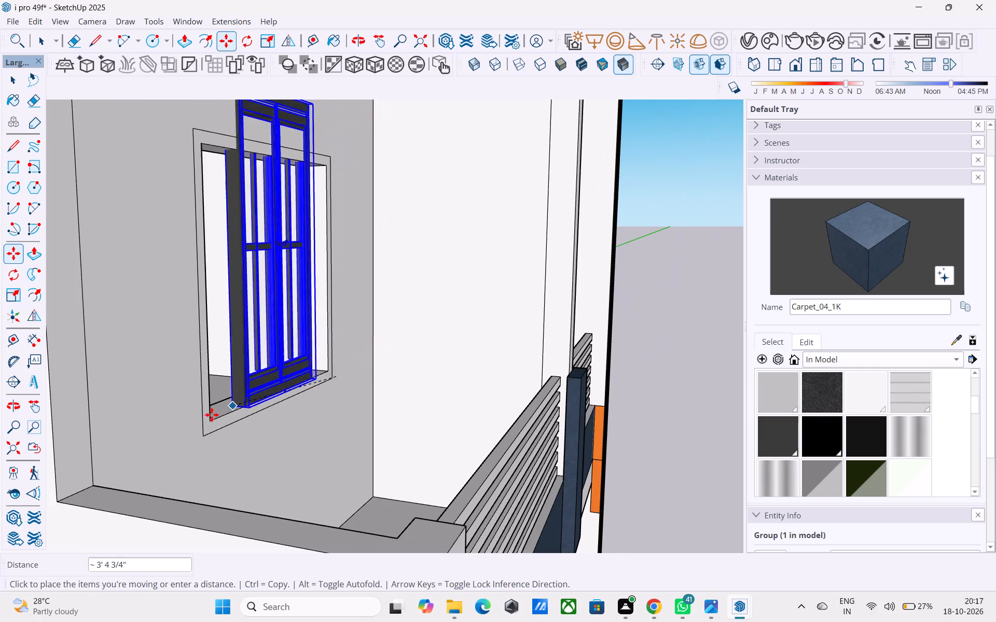
pyautogui.click(203, 431)
# Scale the first-floor window along its width by about 1.84 to reach the far side of the opening's surround.
pyautogui.moveTo(227, 418); pyautogui.dragTo(119, 384, button='middle')
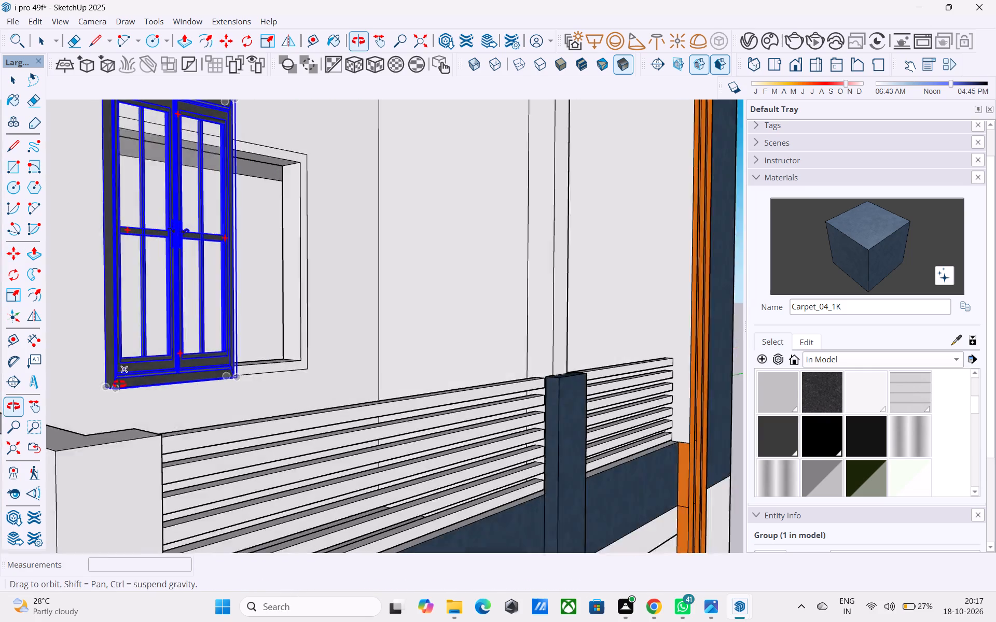
pyautogui.moveTo(119, 384); pyautogui.dragTo(115, 384, button='middle')
pyautogui.scroll(-3, 247, 364)
pyautogui.moveTo(254, 366); pyautogui.dragTo(278, 385, button='middle')
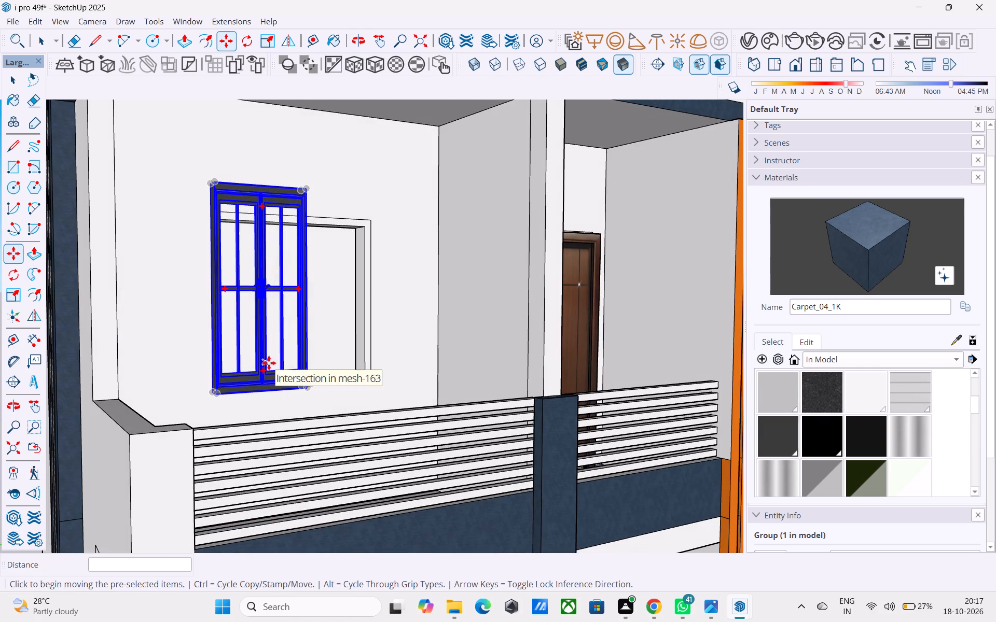
pyautogui.keyDown('shift'); pyautogui.moveTo(271, 355); pyautogui.dragTo(326, 353, button='middle'); pyautogui.keyUp('shift')
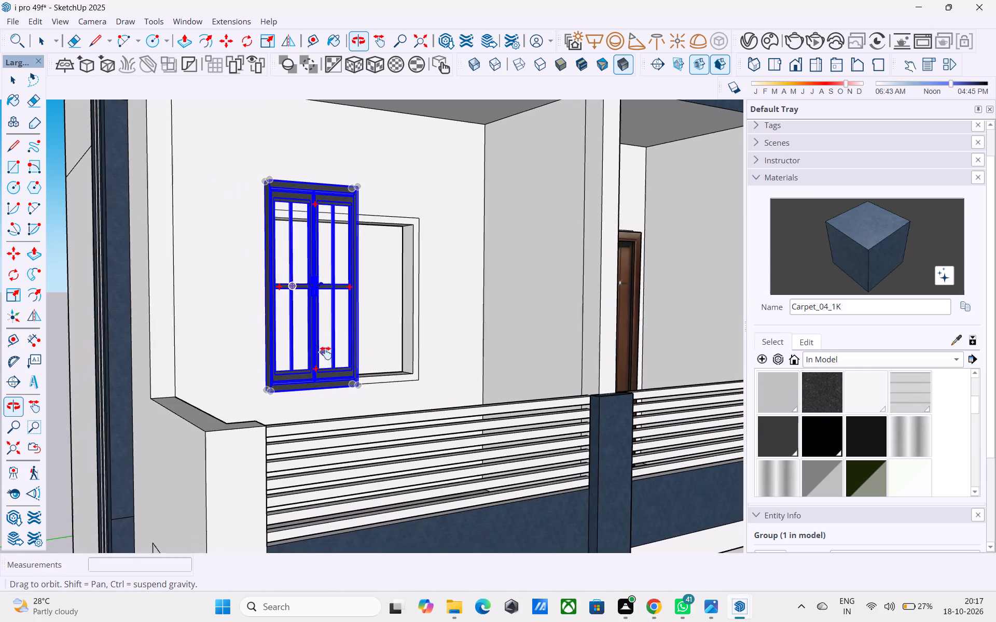
pyautogui.keyDown('shift'); pyautogui.moveTo(326, 353); pyautogui.dragTo(317, 348, button='middle'); pyautogui.keyUp('shift')
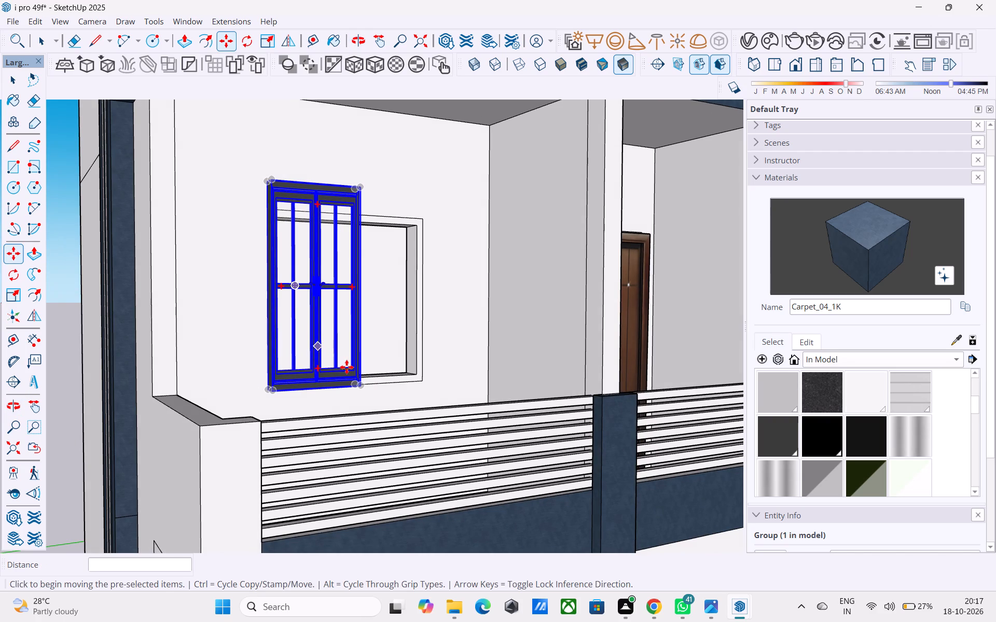
pyautogui.keyDown('shift'); pyautogui.moveTo(328, 360); pyautogui.dragTo(216, 384, button='middle'); pyautogui.keyUp('shift')
pyautogui.keyDown('shift'); pyautogui.moveTo(364, 403); pyautogui.dragTo(342, 404, button='middle'); pyautogui.keyUp('shift')
pyautogui.scroll(3, 443, 340)
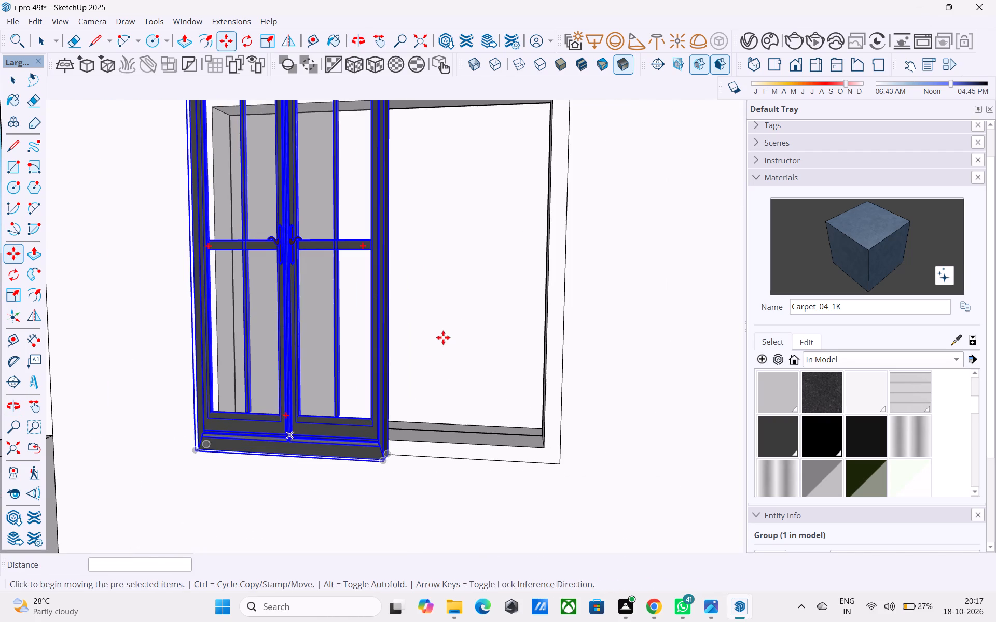
pyautogui.press('s')
pyautogui.moveTo(390, 244); pyautogui.dragTo(379, 289, button='middle')
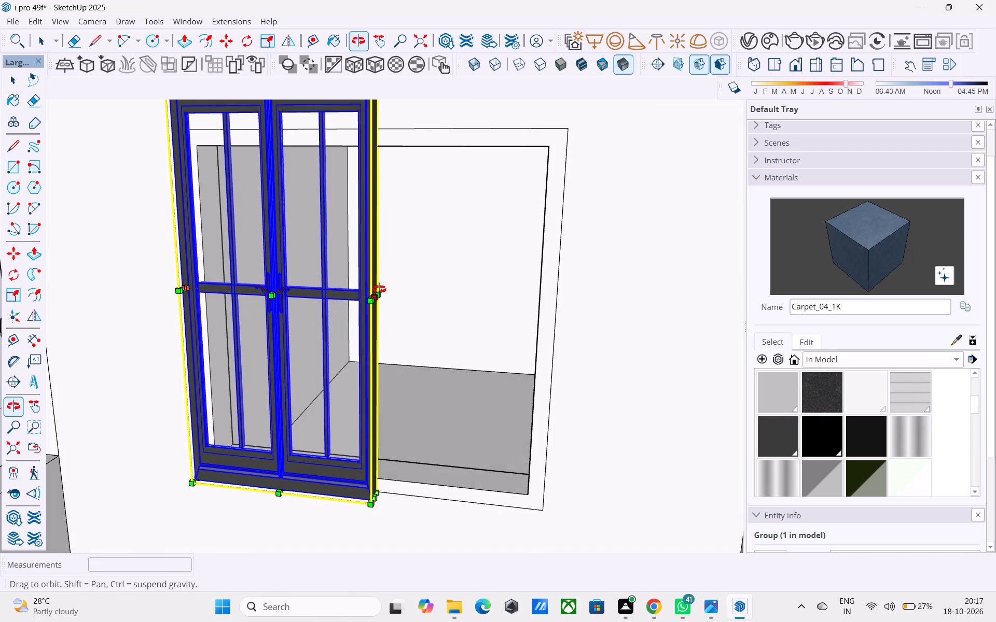
pyautogui.moveTo(379, 289); pyautogui.dragTo(379, 291, button='middle')
pyautogui.scroll(6, 364, 306)
pyautogui.click(383, 298)
pyautogui.scroll(-6, 390, 300)
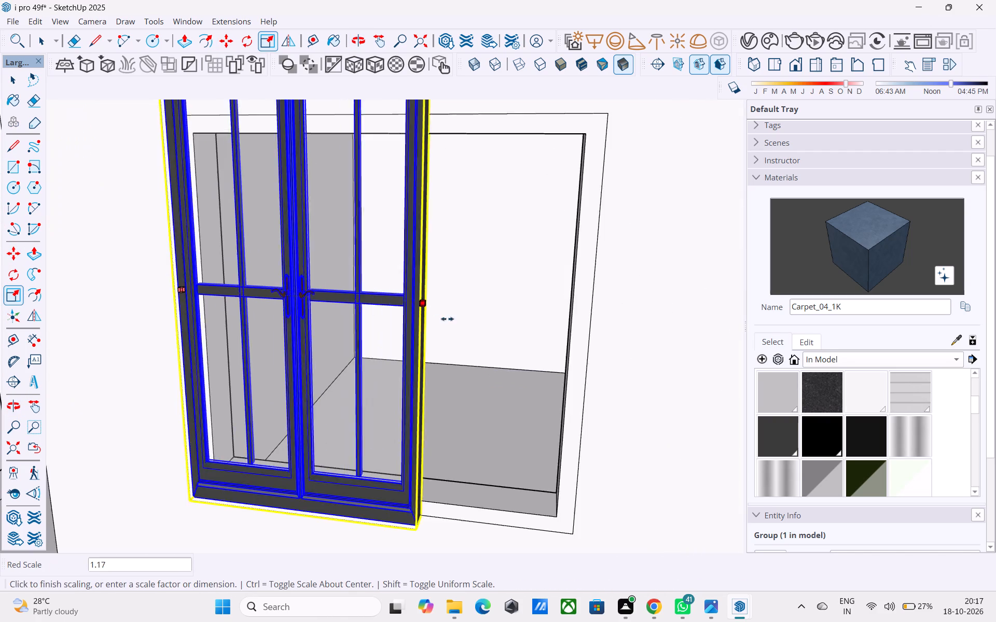
pyautogui.scroll(-2, 447, 319)
pyautogui.scroll(4, 549, 333)
pyautogui.moveTo(547, 332); pyautogui.dragTo(514, 327, button='middle')
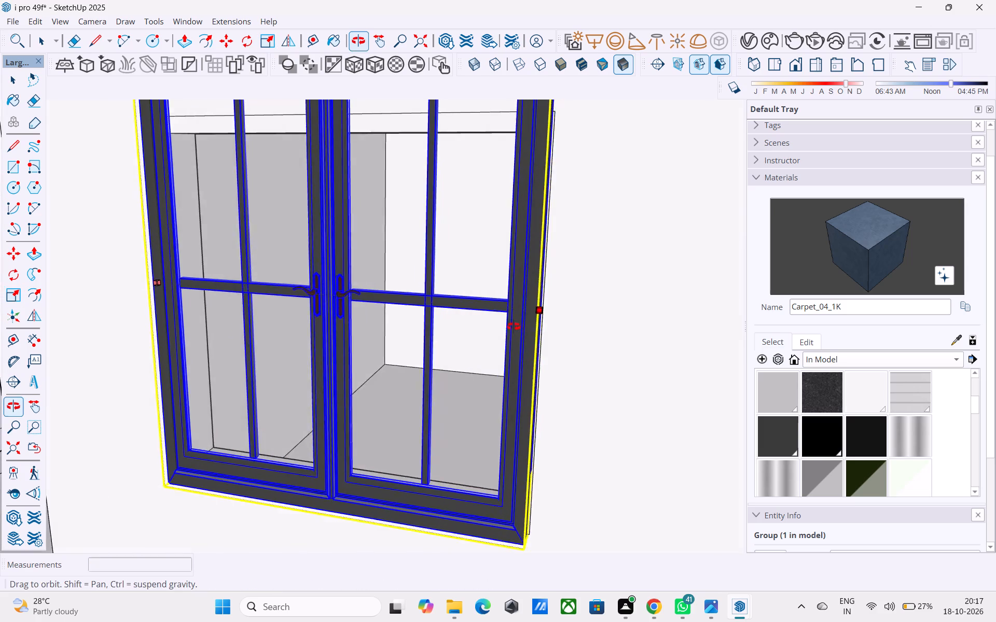
pyautogui.moveTo(514, 327); pyautogui.dragTo(436, 330, button='middle')
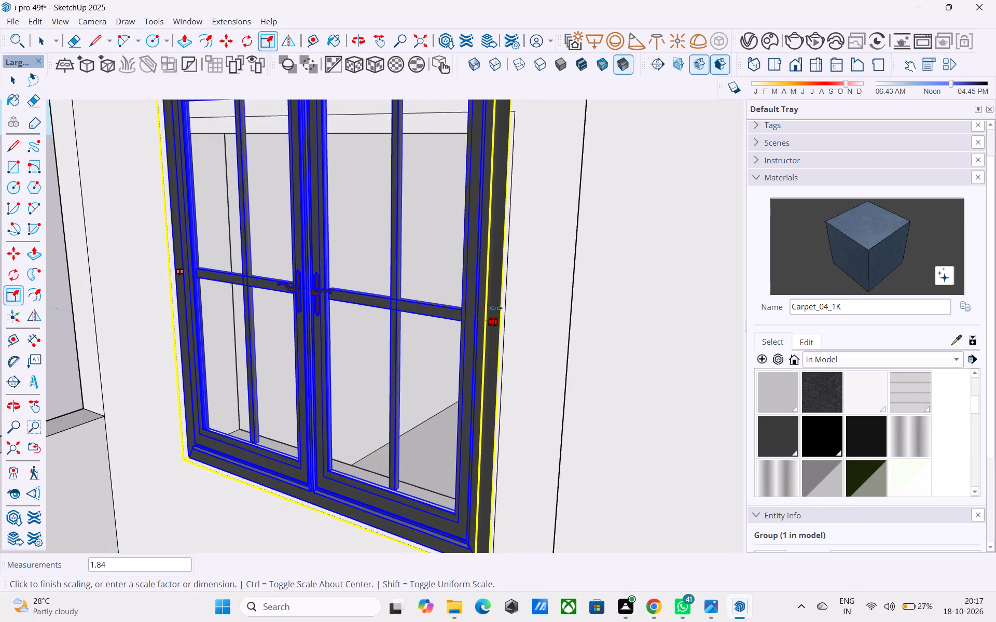
pyautogui.click(497, 309)
pyautogui.scroll(-2, 502, 312)
pyautogui.moveTo(502, 314); pyautogui.dragTo(562, 324, button='middle')
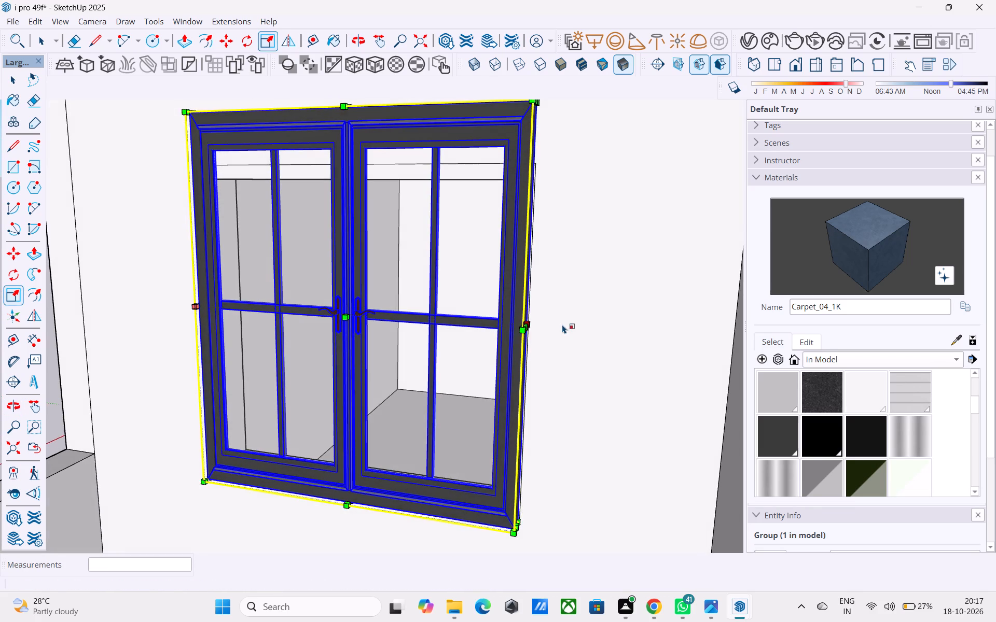
pyautogui.press('space')
# Scale the first-floor window's height down from its top to the upper edge of the opening's surround, then deselect it.
pyautogui.scroll(-1, 552, 328)
pyautogui.moveTo(548, 326); pyautogui.dragTo(555, 415, button='middle')
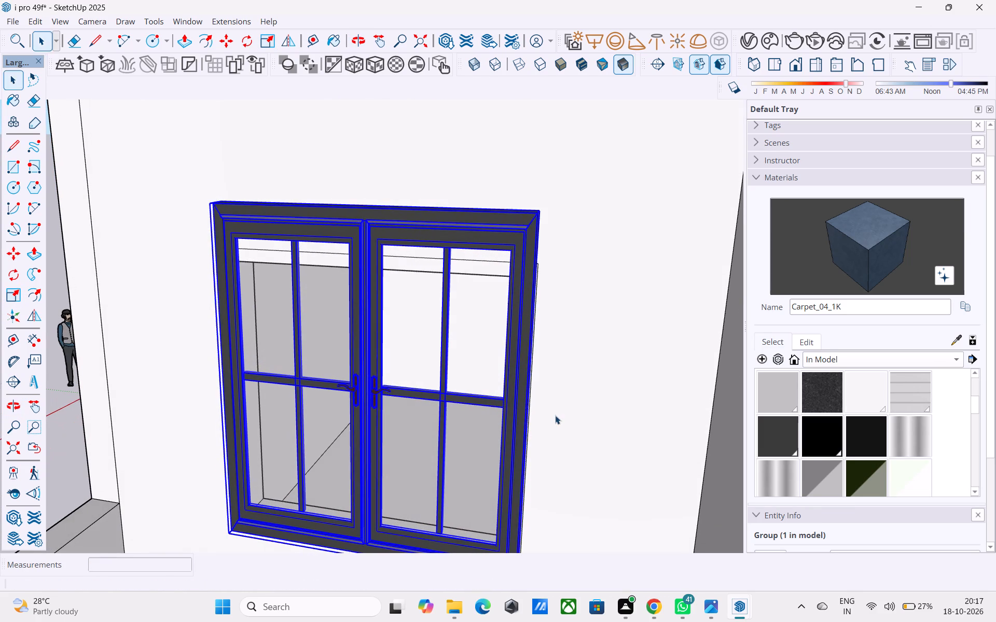
pyautogui.press('s')
pyautogui.moveTo(551, 221); pyautogui.dragTo(530, 268, button='middle')
pyautogui.scroll(8, 530, 268)
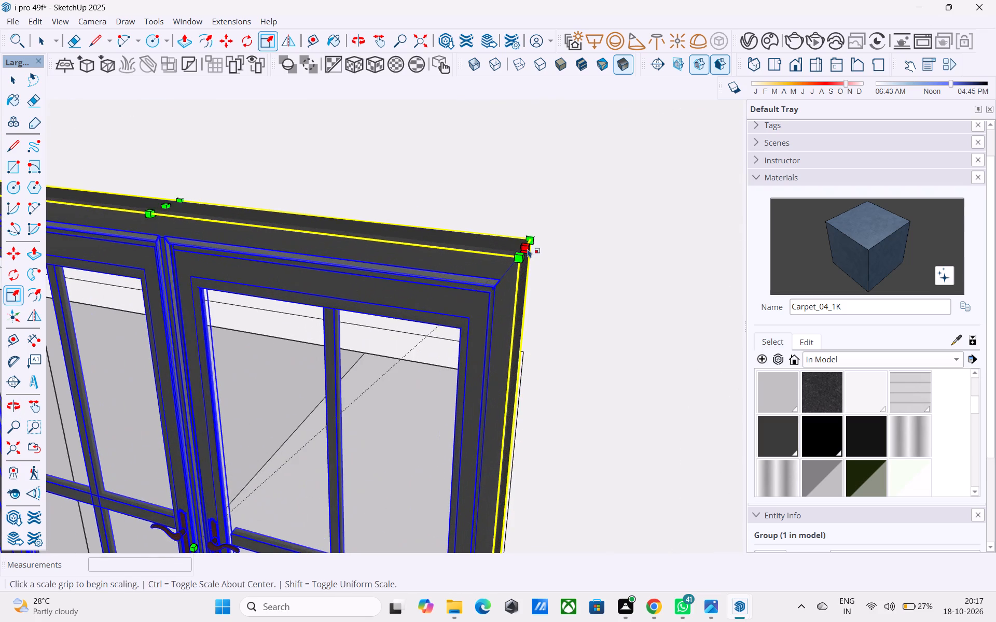
pyautogui.click(528, 248)
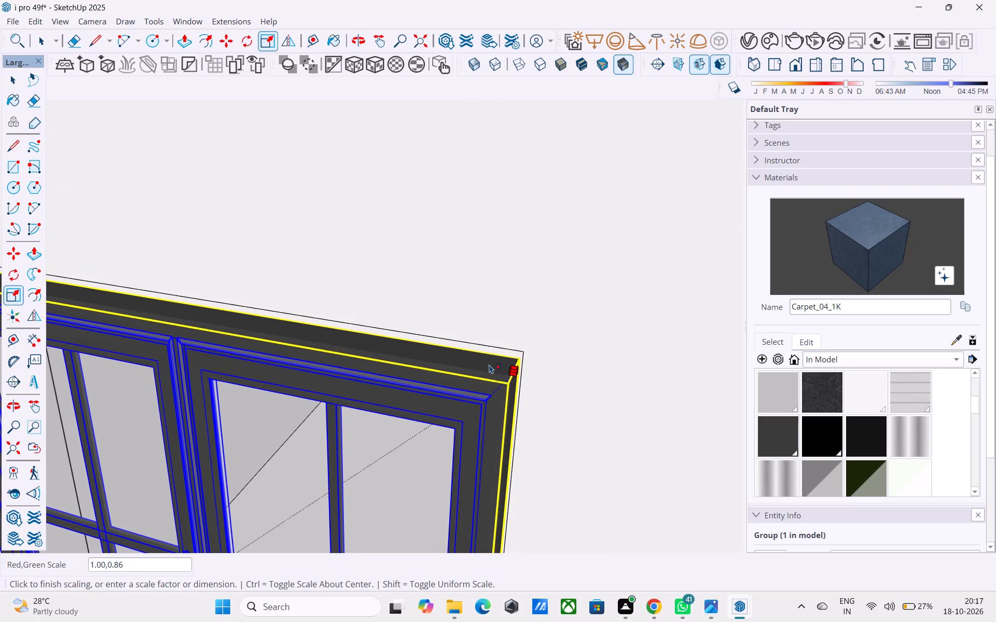
pyautogui.click(489, 358)
pyautogui.moveTo(493, 360); pyautogui.dragTo(596, 228, button='middle')
pyautogui.scroll(-17, 596, 221)
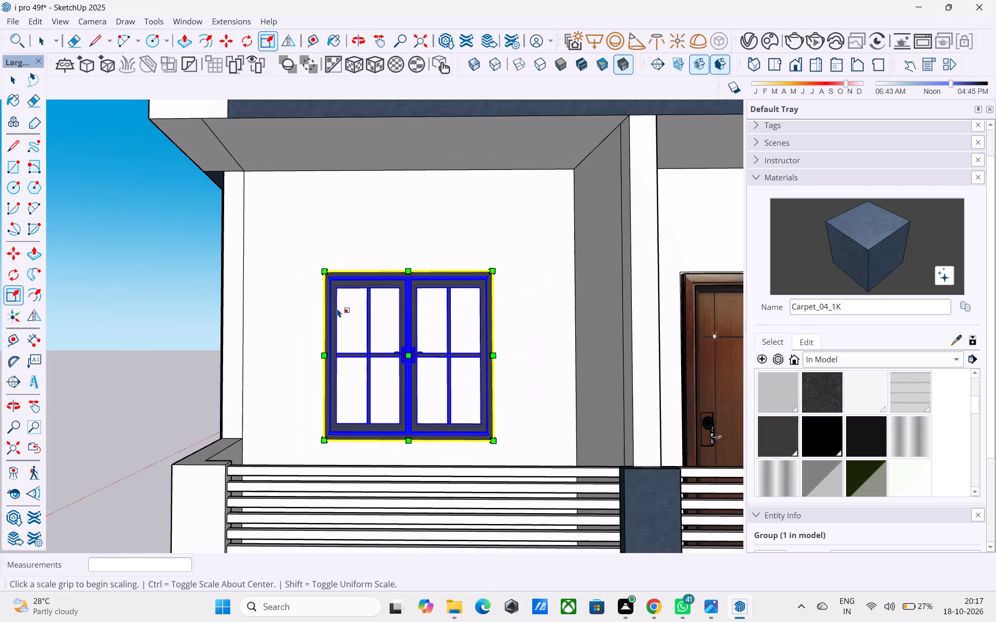
pyautogui.scroll(-13, 339, 309)
pyautogui.press('space')
pyautogui.click(579, 176)
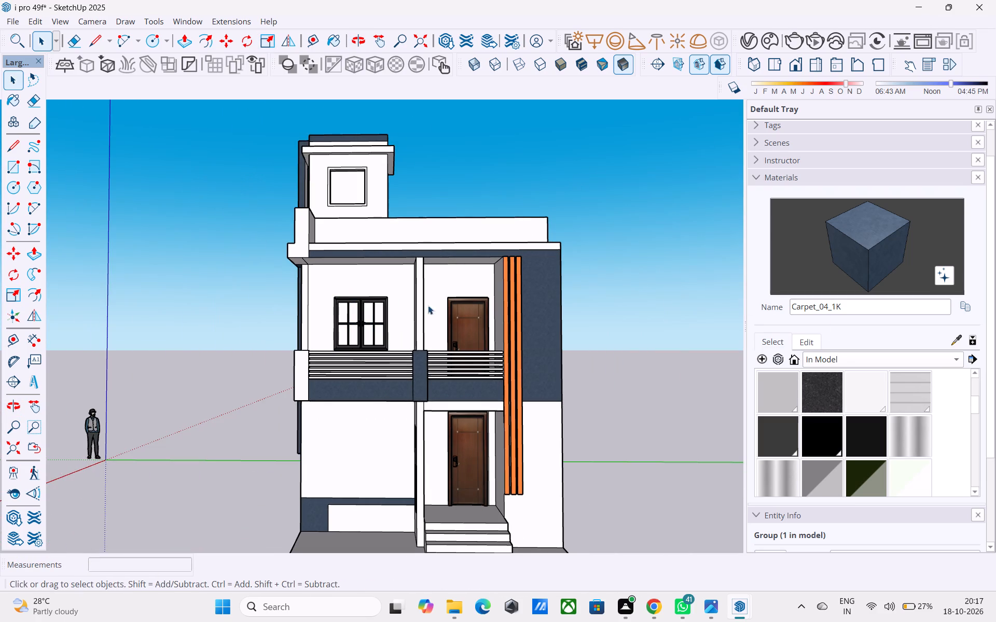
# Copy the first-floor window by its back lower corner up to the lower corner of the rooftop room's window opening surround.
pyautogui.moveTo(342, 352); pyautogui.dragTo(435, 450, button='middle')
pyautogui.scroll(4, 333, 381)
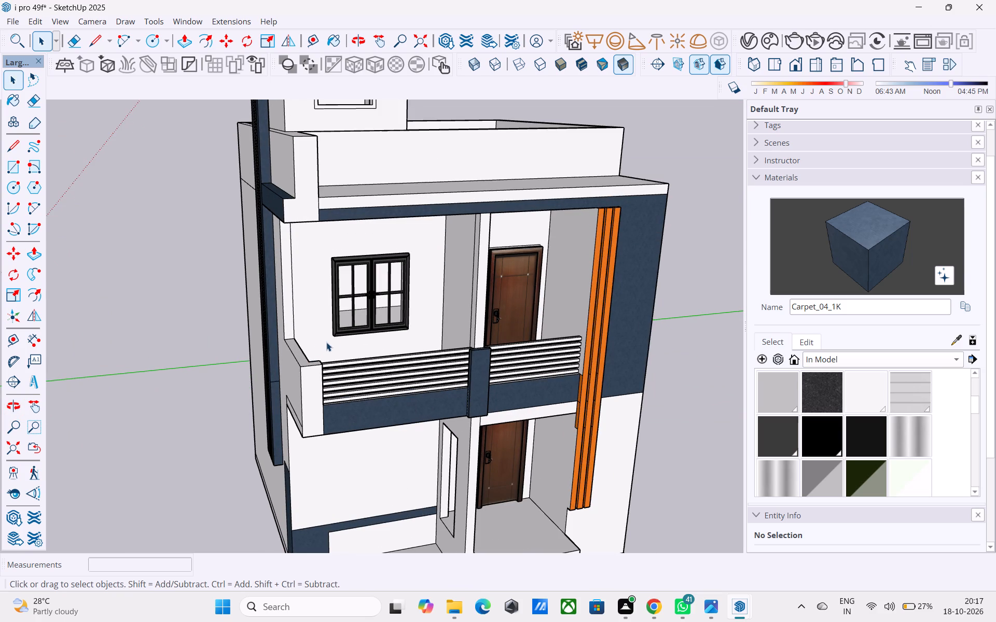
pyautogui.click(335, 336)
pyautogui.press('m')
pyautogui.scroll(3, 329, 337)
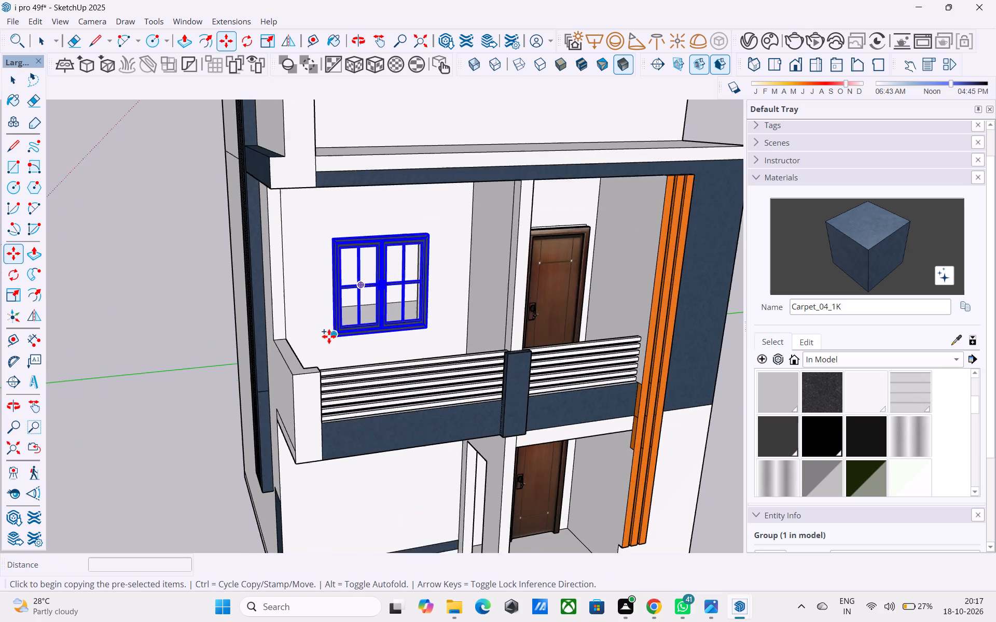
pyautogui.scroll(7, 329, 336)
pyautogui.scroll(17, 336, 335)
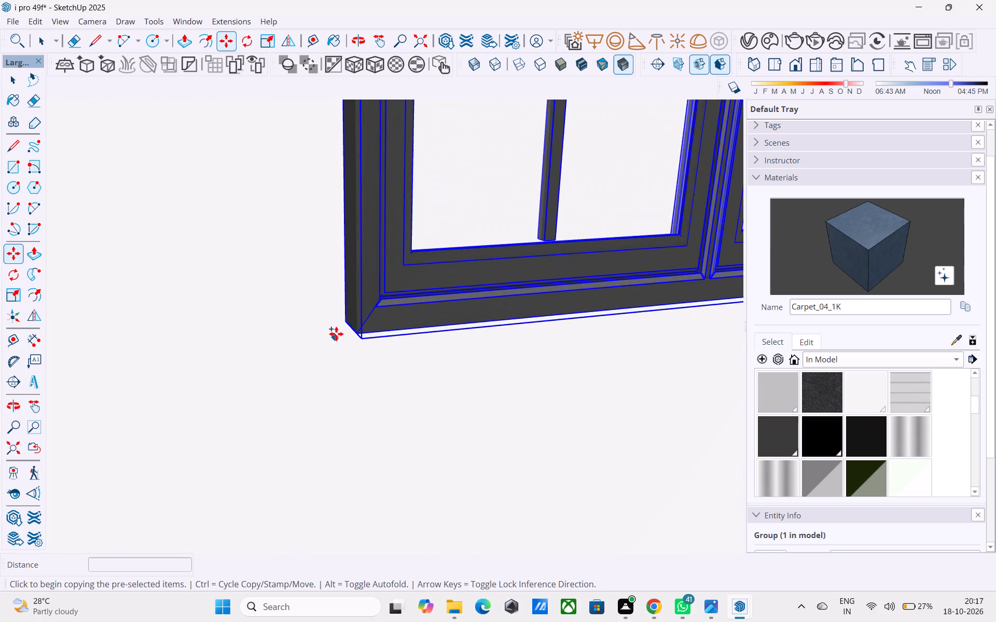
pyautogui.click(339, 323)
pyautogui.scroll(-20, 459, 182)
pyautogui.scroll(-3, 459, 182)
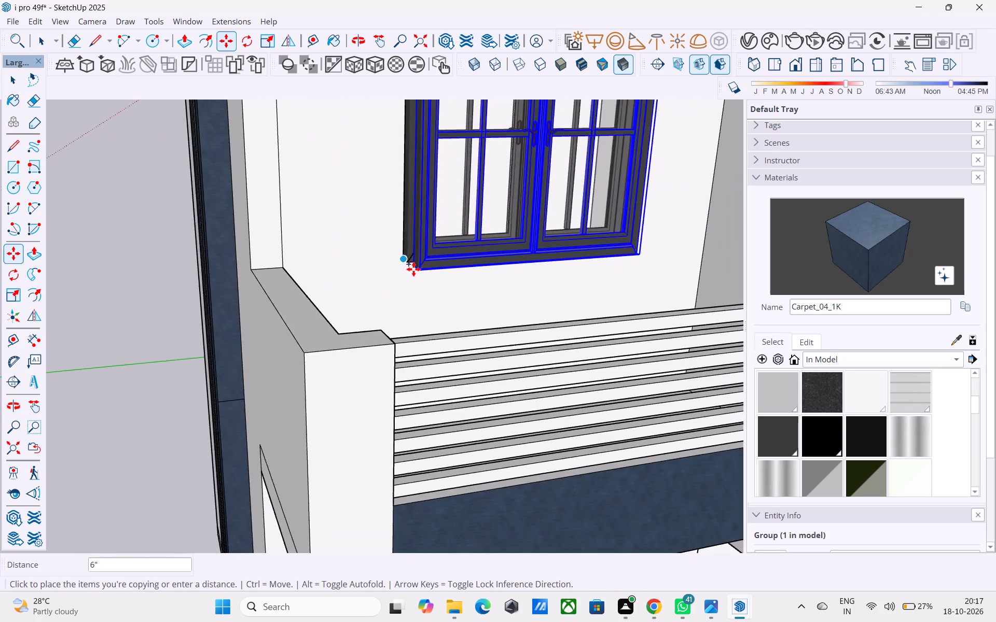
pyautogui.scroll(-2, 413, 269)
pyautogui.keyDown('shift'); pyautogui.moveTo(411, 276); pyautogui.dragTo(396, 563, button='middle'); pyautogui.keyUp('shift')
pyautogui.scroll(-3, 487, 294)
pyautogui.keyDown('shift'); pyautogui.moveTo(488, 277); pyautogui.dragTo(388, 489, button='middle'); pyautogui.keyUp('shift')
pyautogui.moveTo(367, 262); pyautogui.dragTo(454, 502, button='middle')
pyautogui.scroll(12, 430, 505)
pyautogui.click(358, 461)
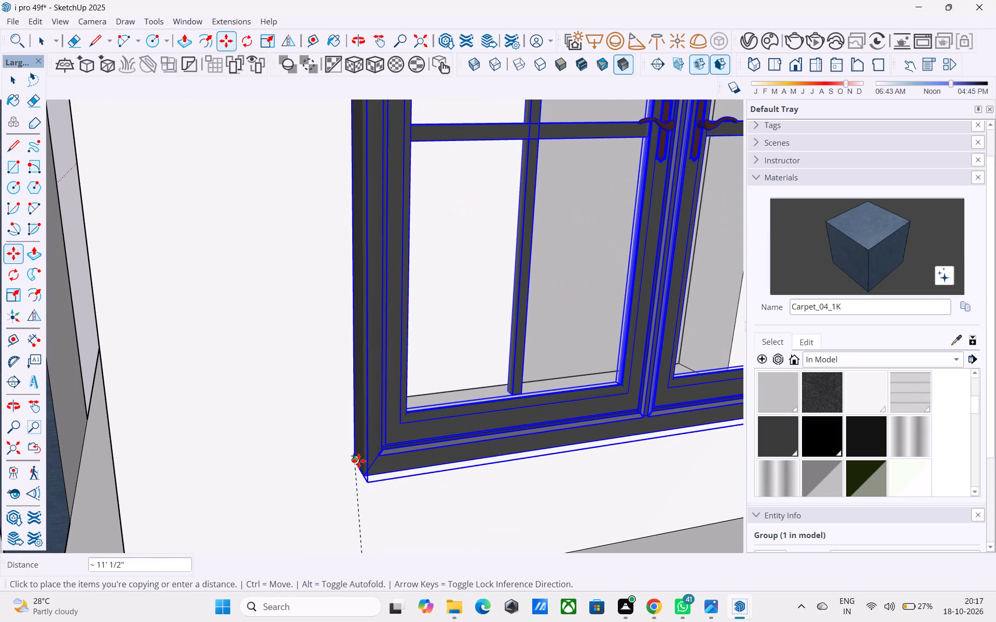
# Scale the copied window narrower along its width to match the rooftop room opening's surround.
pyautogui.scroll(-14, 369, 442)
pyautogui.moveTo(376, 437); pyautogui.dragTo(355, 385, button='middle')
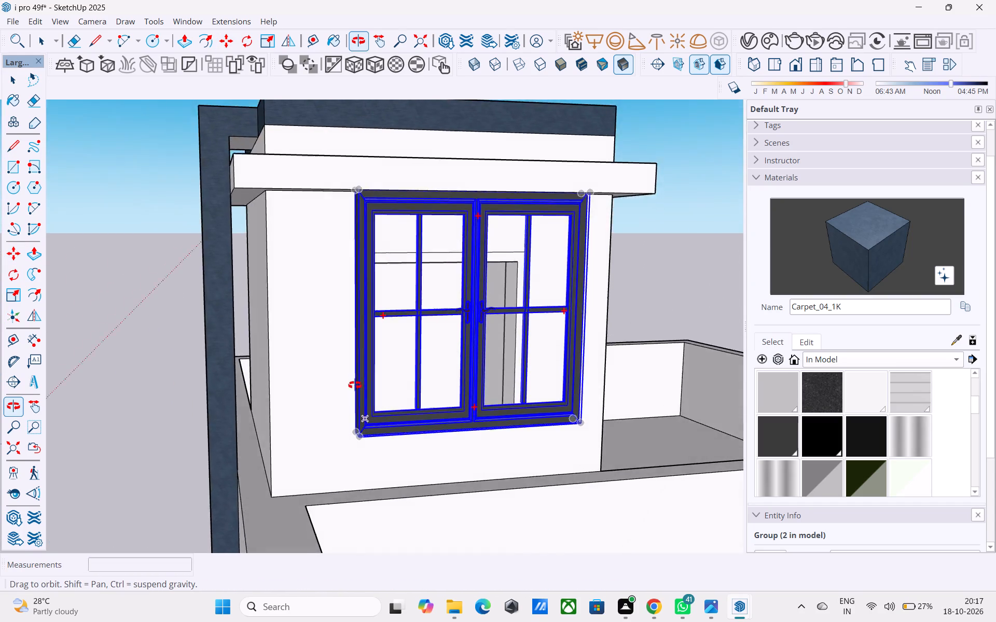
pyautogui.moveTo(355, 385); pyautogui.dragTo(486, 367, button='middle')
pyautogui.press('s')
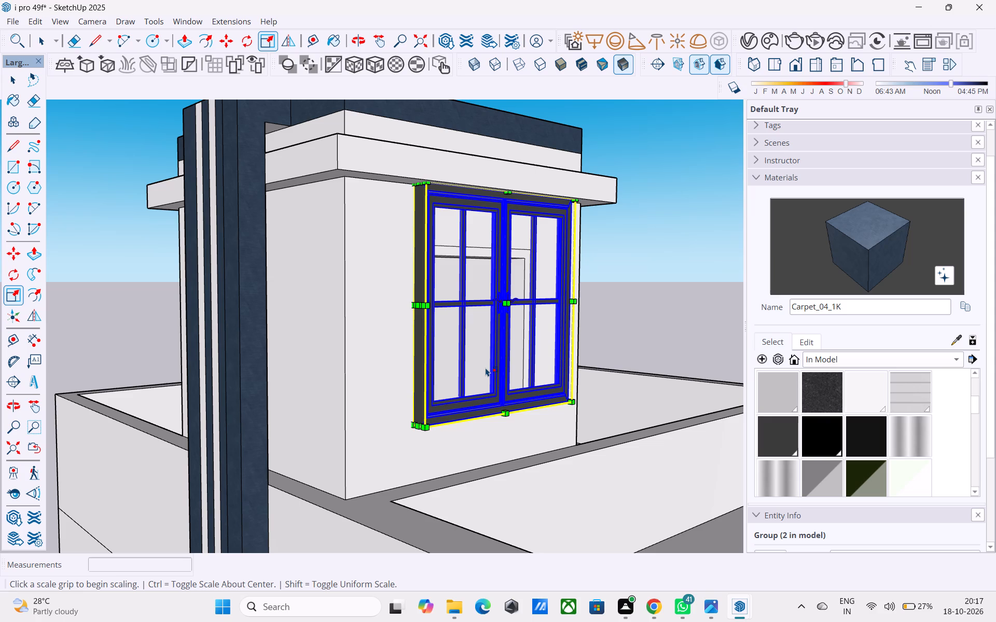
pyautogui.keyDown('ctrl'); pyautogui.moveTo(492, 380); pyautogui.dragTo(262, 394, button='middle'); pyautogui.keyUp('ctrl')
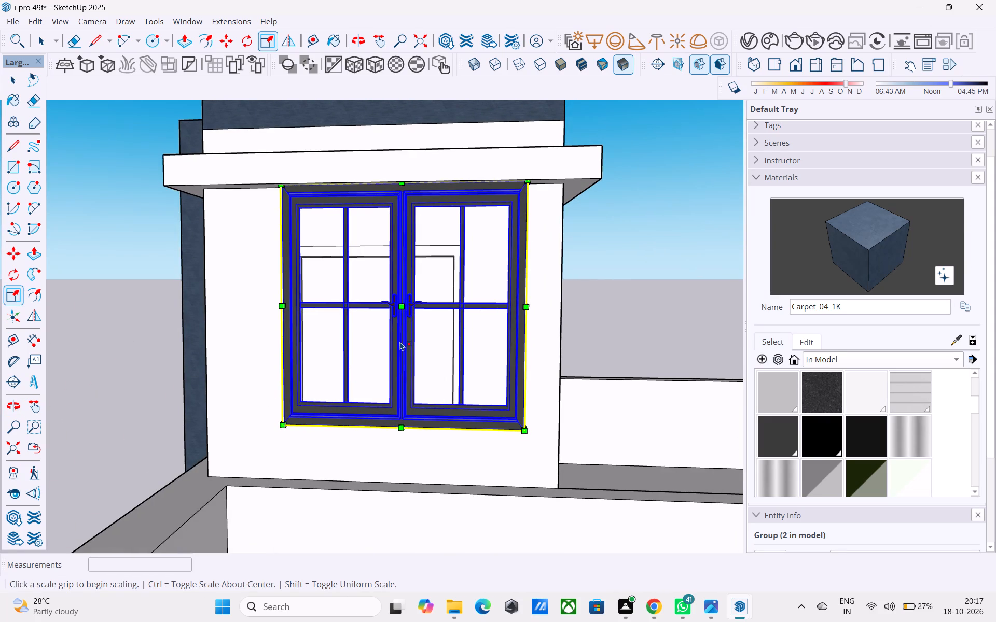
pyautogui.scroll(-3, 463, 386)
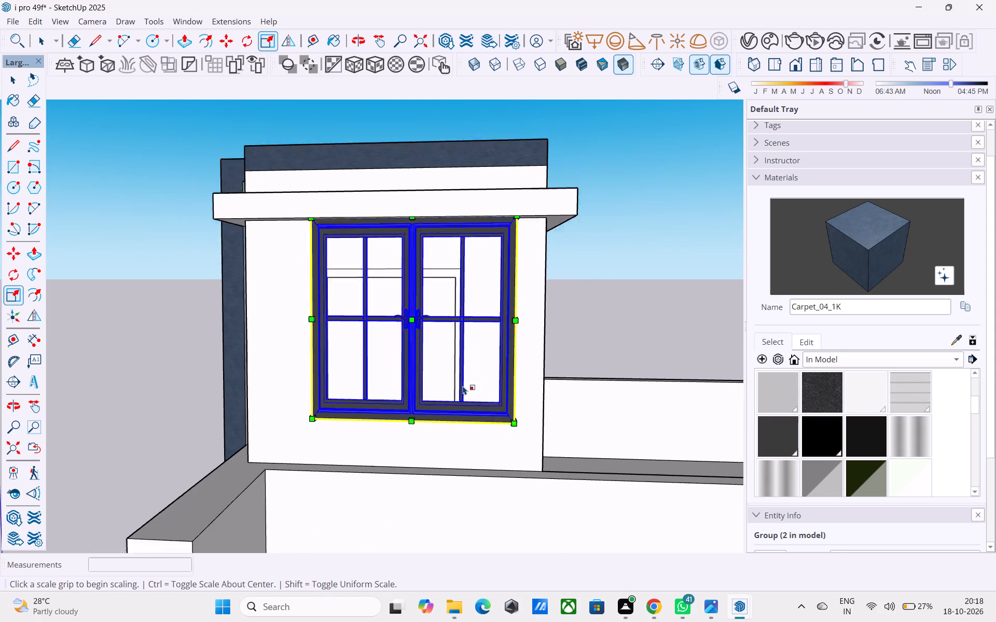
pyautogui.scroll(-2, 463, 386)
pyautogui.moveTo(464, 383); pyautogui.dragTo(382, 380, button='middle')
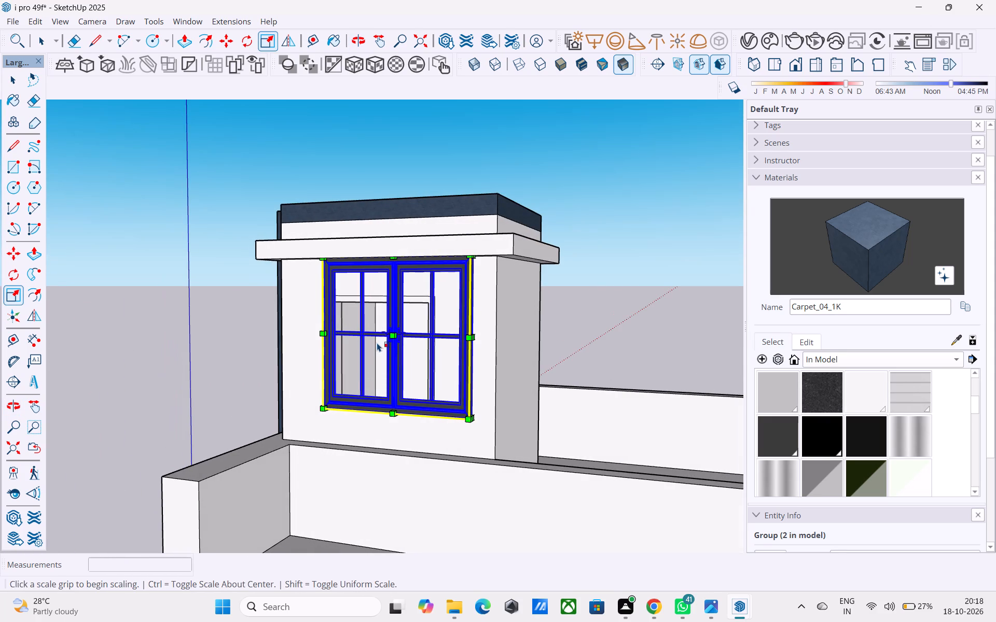
pyautogui.keyDown('shift'); pyautogui.moveTo(384, 340); pyautogui.dragTo(312, 362, button='middle'); pyautogui.keyUp('shift')
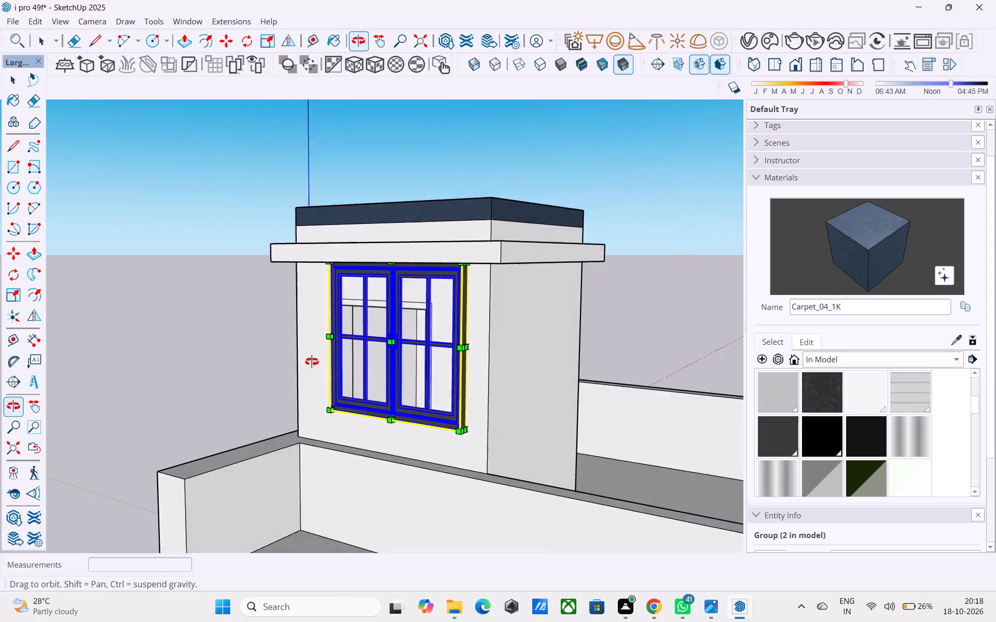
pyautogui.keyDown('shift'); pyautogui.moveTo(312, 362); pyautogui.dragTo(284, 389, button='middle'); pyautogui.keyUp('shift')
pyautogui.scroll(9, 364, 346)
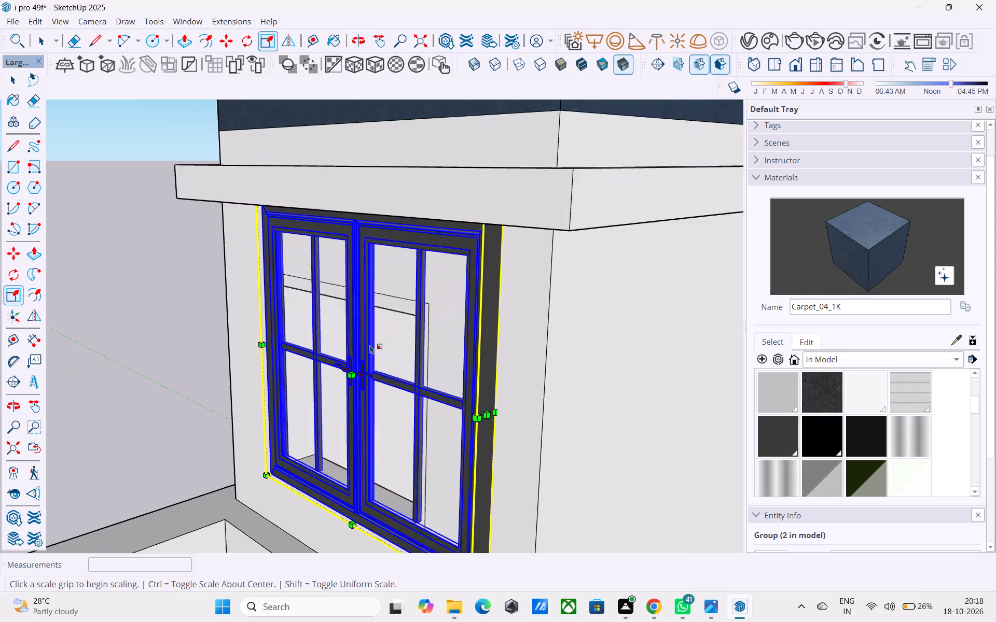
pyautogui.click(505, 428)
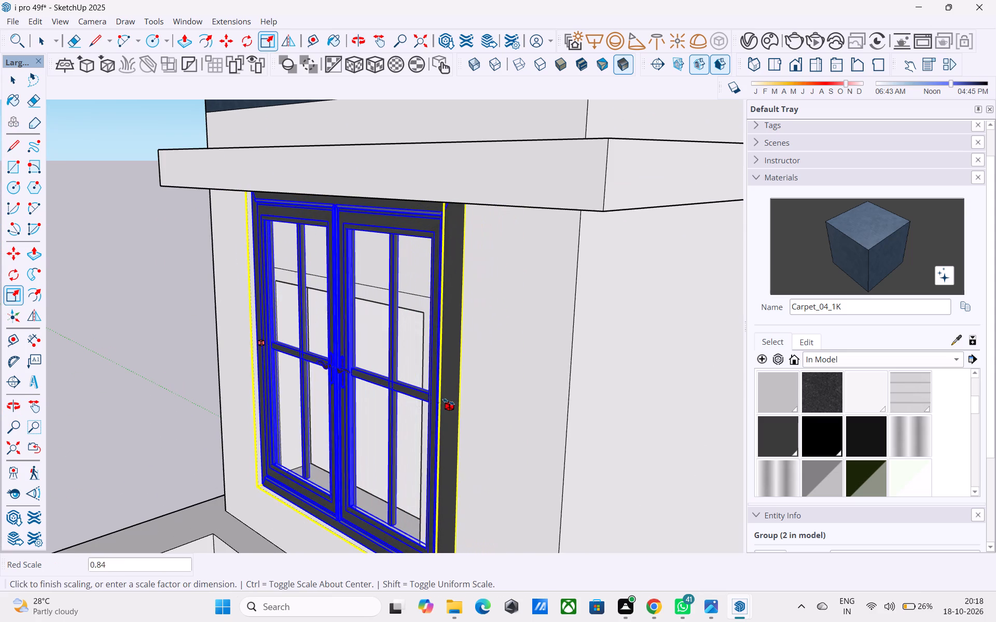
pyautogui.click(427, 390)
pyautogui.scroll(-4, 431, 387)
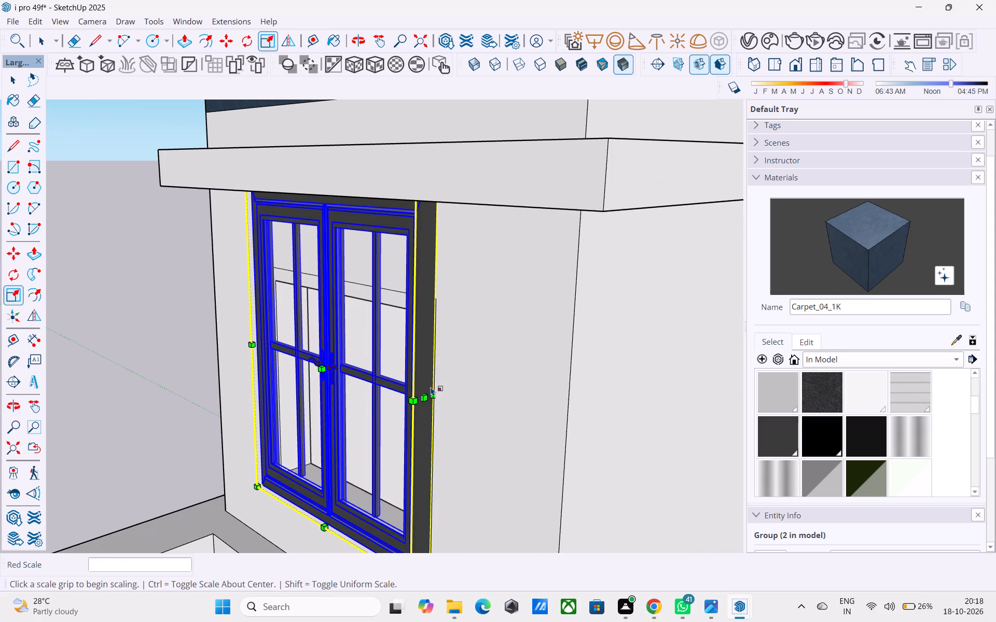
# Scale the rooftop window's height by 0.75 from its top to the surround's upper edge, then deselect it.
pyautogui.scroll(-2, 431, 387)
pyautogui.moveTo(433, 387); pyautogui.dragTo(573, 282, button='middle')
pyautogui.scroll(5, 396, 197)
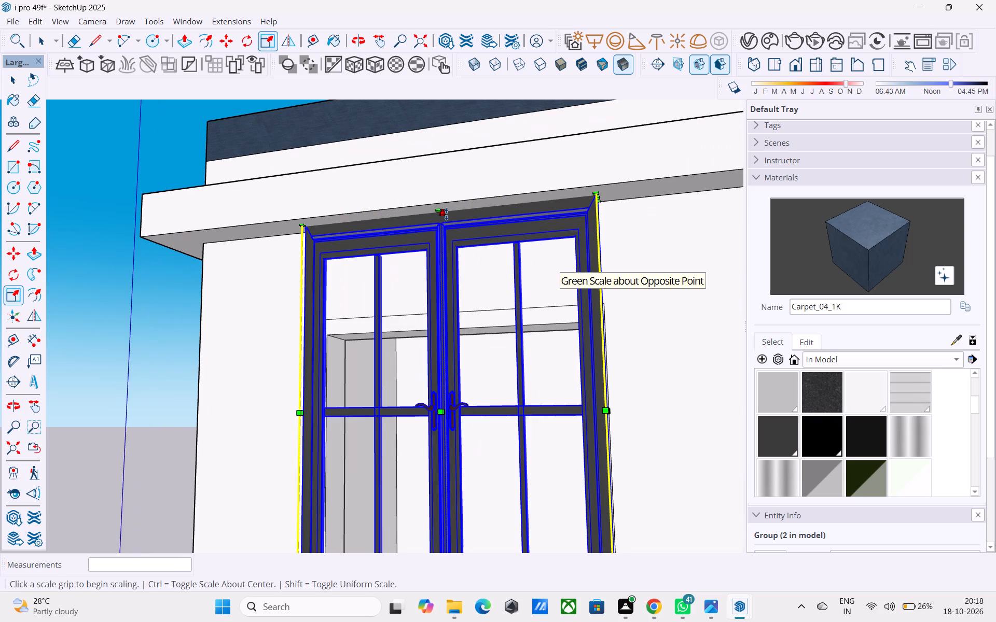
pyautogui.click(446, 214)
pyautogui.click(469, 314)
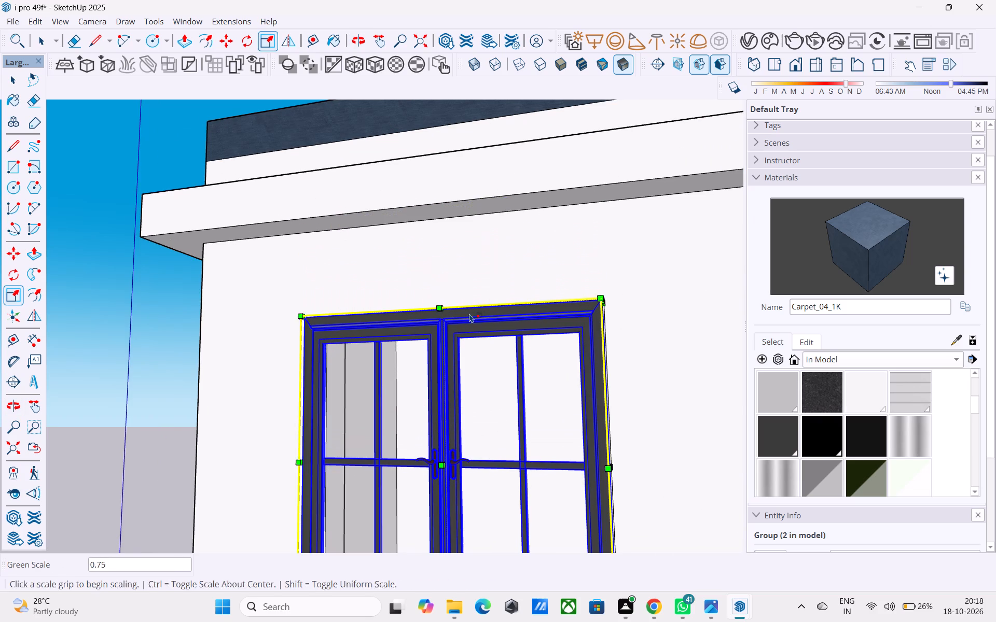
pyautogui.scroll(-5, 471, 308)
pyautogui.moveTo(472, 309); pyautogui.dragTo(500, 396, button='middle')
pyautogui.press('space')
pyautogui.scroll(-4, 286, 282)
pyautogui.scroll(-4, 232, 266)
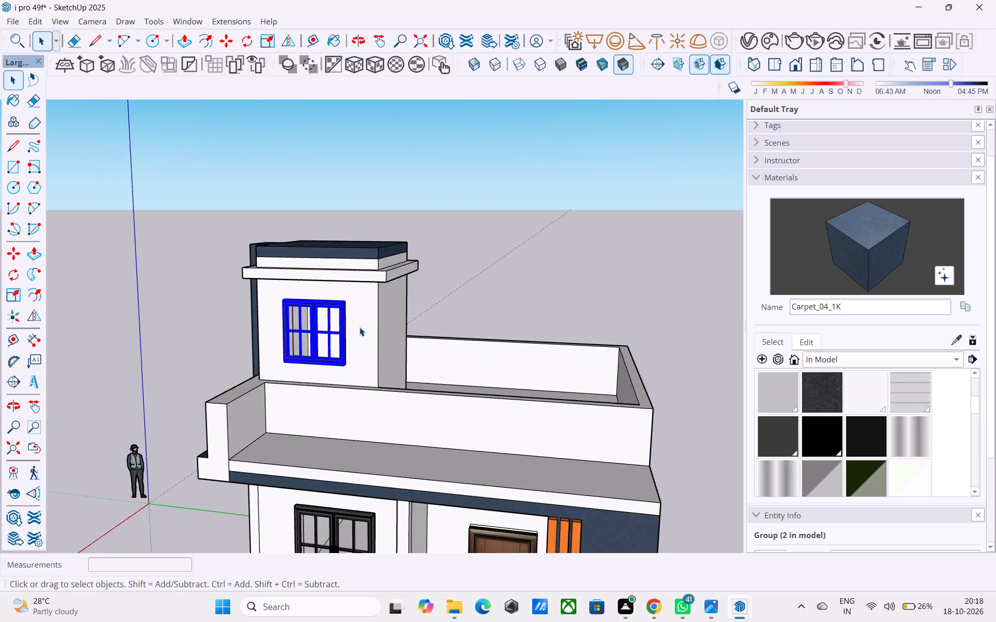
pyautogui.moveTo(370, 329); pyautogui.dragTo(453, 319, button='middle')
pyautogui.click(522, 291)
# Save the model, purging its unused items.
pyautogui.hotkey('ctrl', 's')
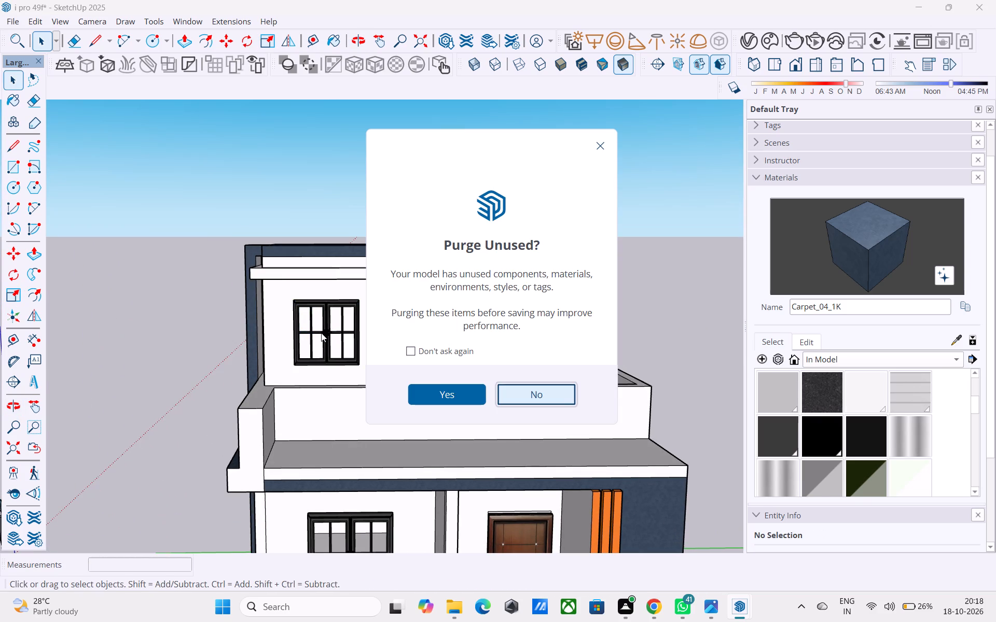
pyautogui.click(447, 392)
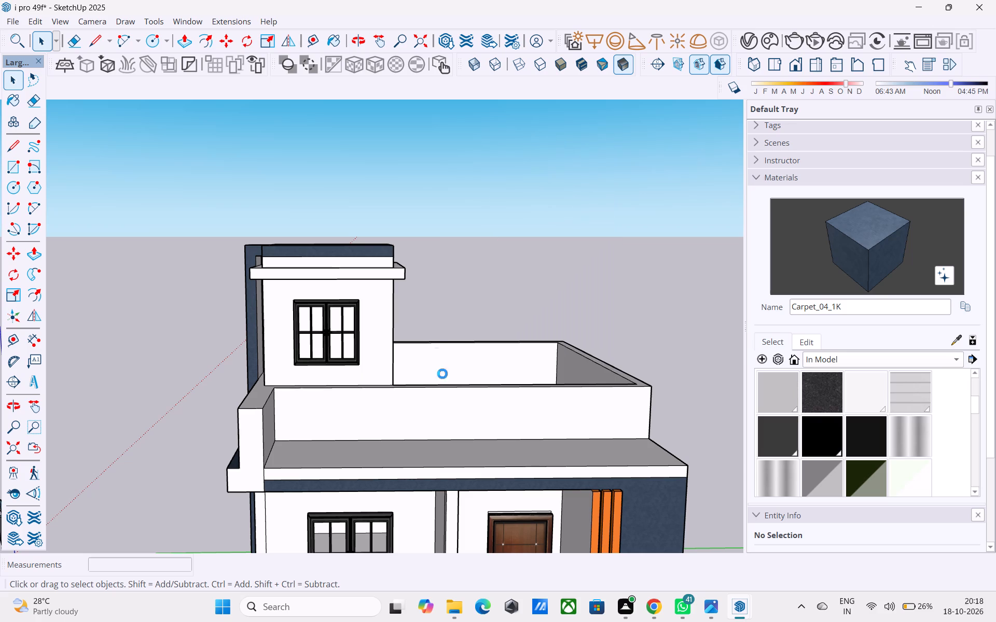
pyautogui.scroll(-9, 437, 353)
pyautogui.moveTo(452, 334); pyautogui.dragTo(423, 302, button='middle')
# Examine the house exterior from the front and sides, checking the fitted windows and the remaining ground-floor opening.
pyautogui.scroll(-4, 474, 269)
pyautogui.moveTo(475, 269); pyautogui.dragTo(459, 270, button='middle')
pyautogui.scroll(-1, 478, 250)
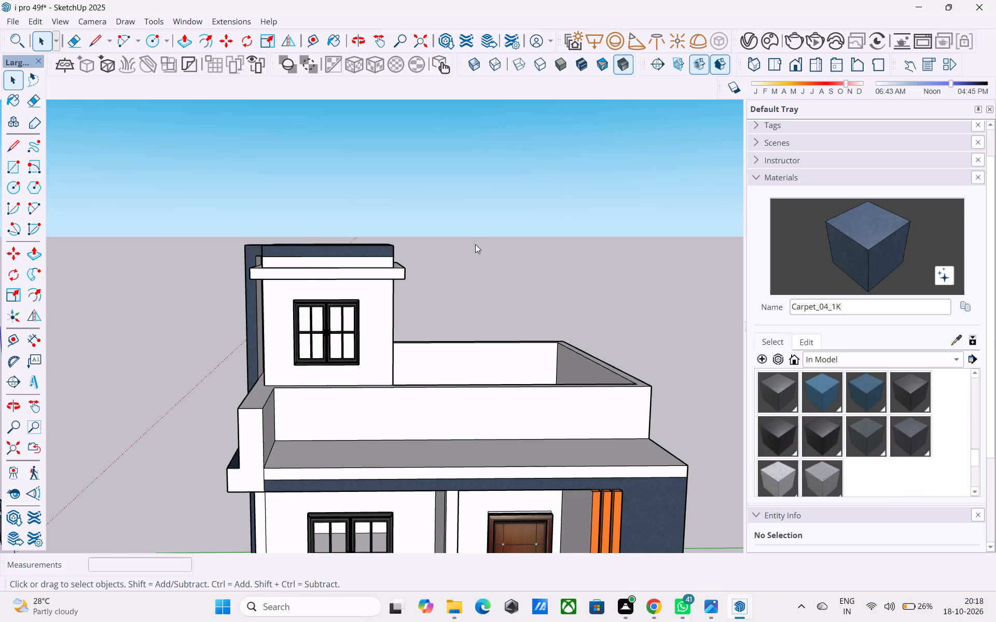
pyautogui.scroll(-3, 478, 241)
pyautogui.moveTo(477, 245); pyautogui.dragTo(492, 362, button='middle')
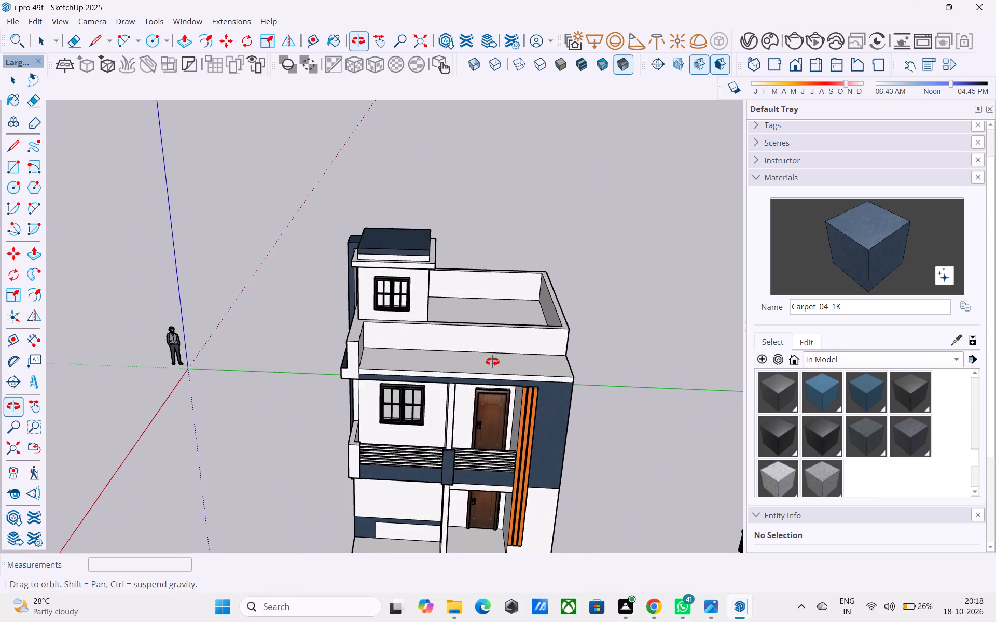
pyautogui.moveTo(492, 362); pyautogui.dragTo(659, 287, button='middle')
pyautogui.moveTo(661, 285); pyautogui.dragTo(361, 262, button='middle')
pyautogui.scroll(-4, 353, 250)
pyautogui.moveTo(299, 292); pyautogui.dragTo(531, 220, button='middle')
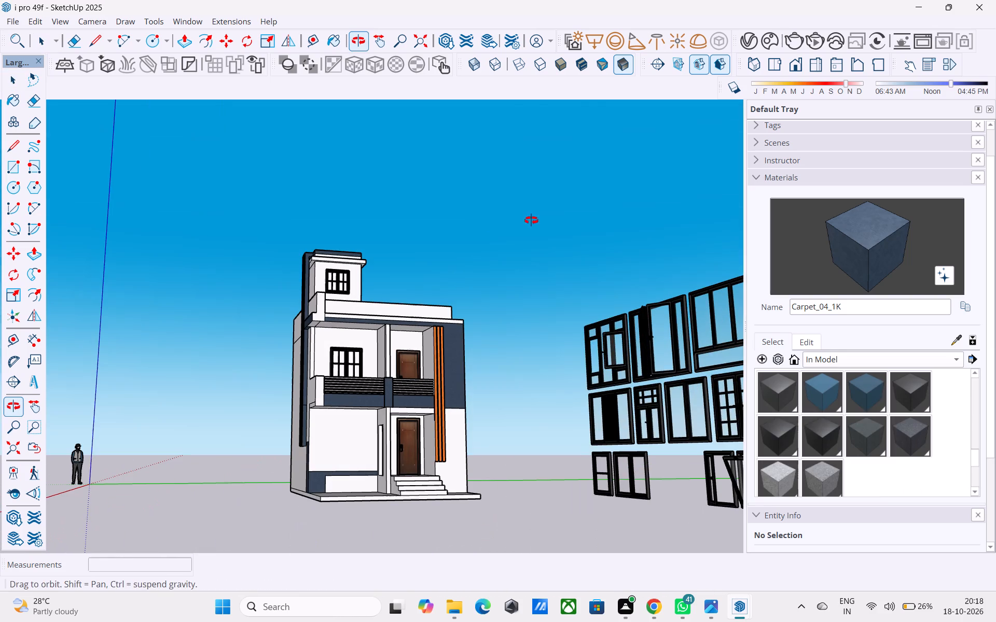
pyautogui.moveTo(531, 220); pyautogui.dragTo(531, 220, button='middle')
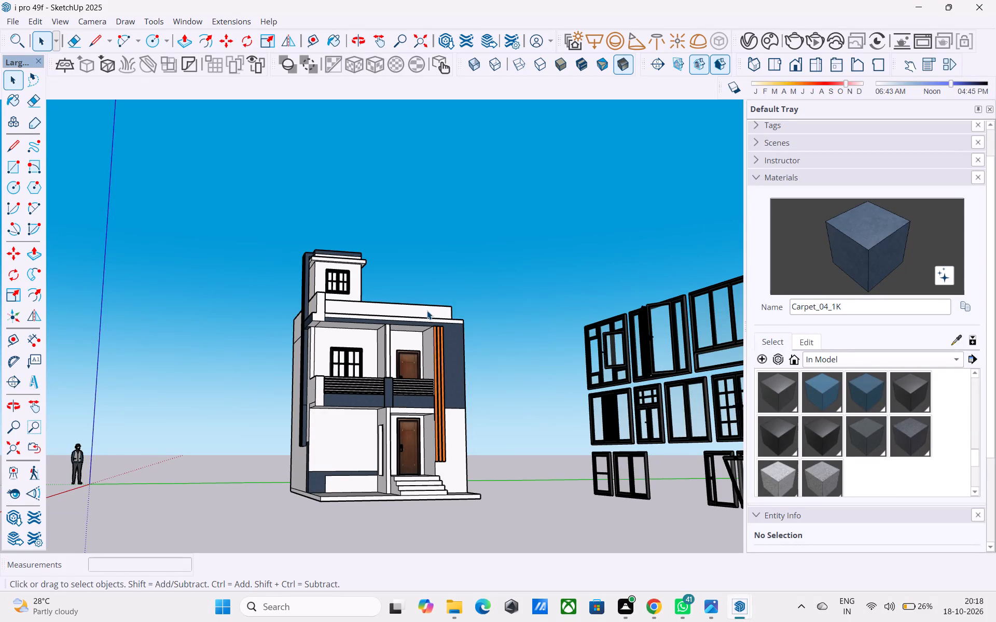
pyautogui.scroll(-5, 432, 302)
pyautogui.moveTo(429, 250); pyautogui.dragTo(405, 335, button='middle')
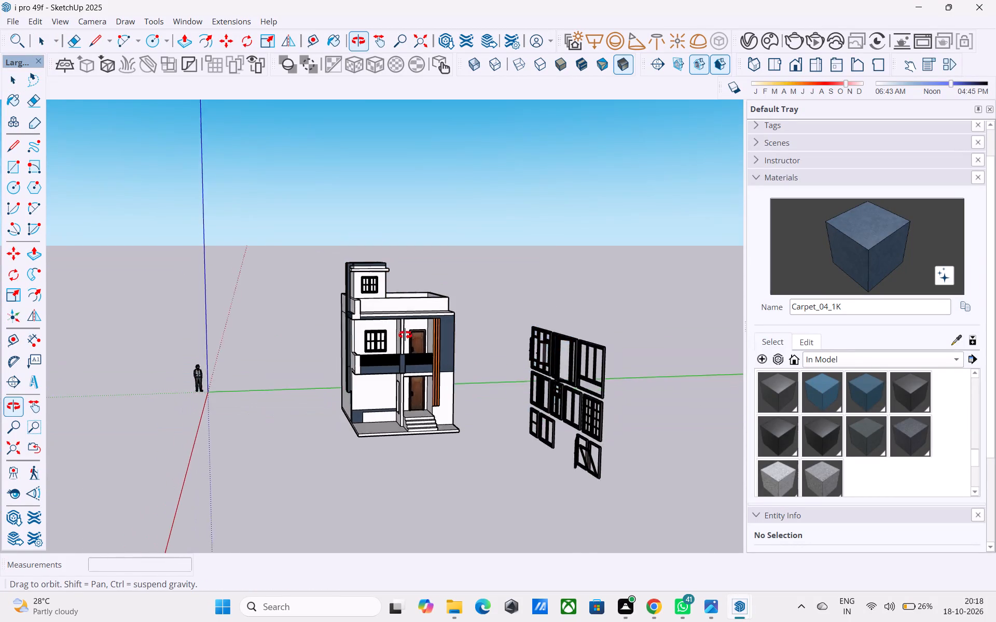
pyautogui.moveTo(405, 335); pyautogui.dragTo(373, 342, button='middle')
pyautogui.scroll(7, 352, 369)
pyautogui.scroll(3, 428, 390)
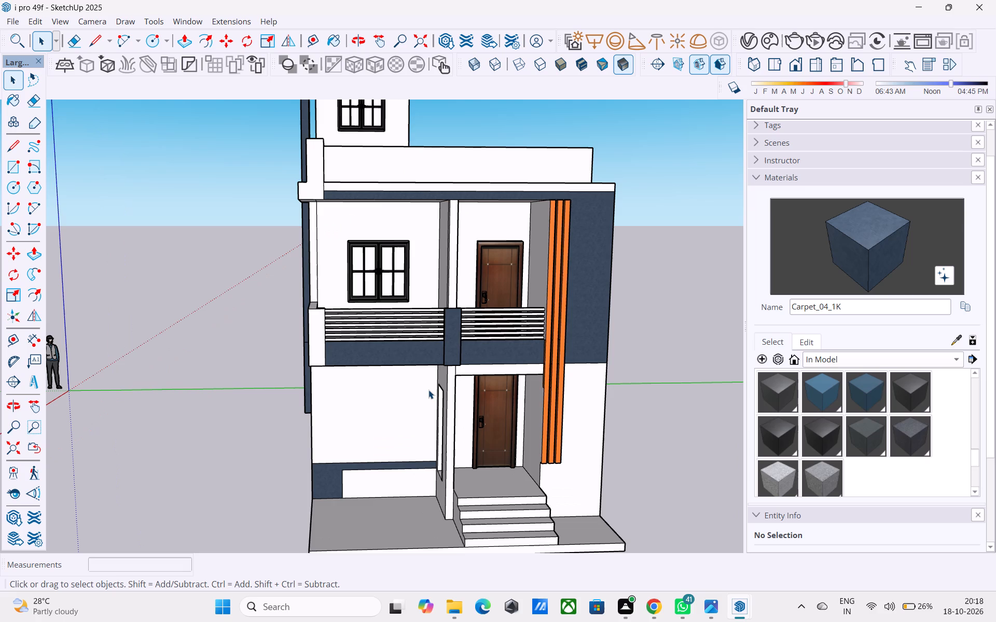
pyautogui.scroll(-5, 428, 390)
pyautogui.moveTo(428, 390); pyautogui.dragTo(673, 378, button='middle')
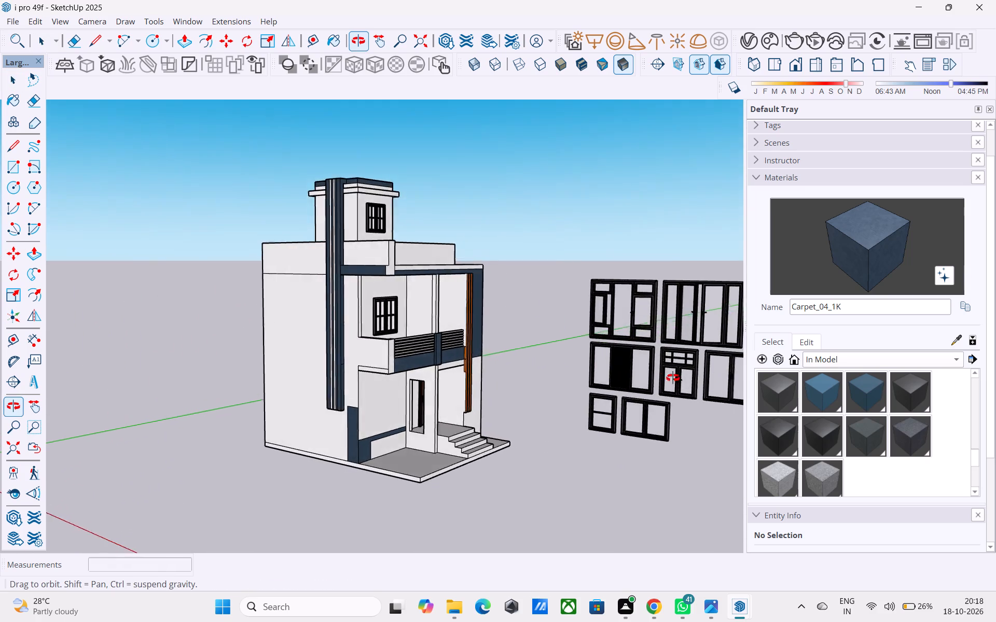
pyautogui.moveTo(673, 378); pyautogui.dragTo(739, 369, button='middle')
pyautogui.scroll(-3, 601, 376)
pyautogui.scroll(-2, 495, 383)
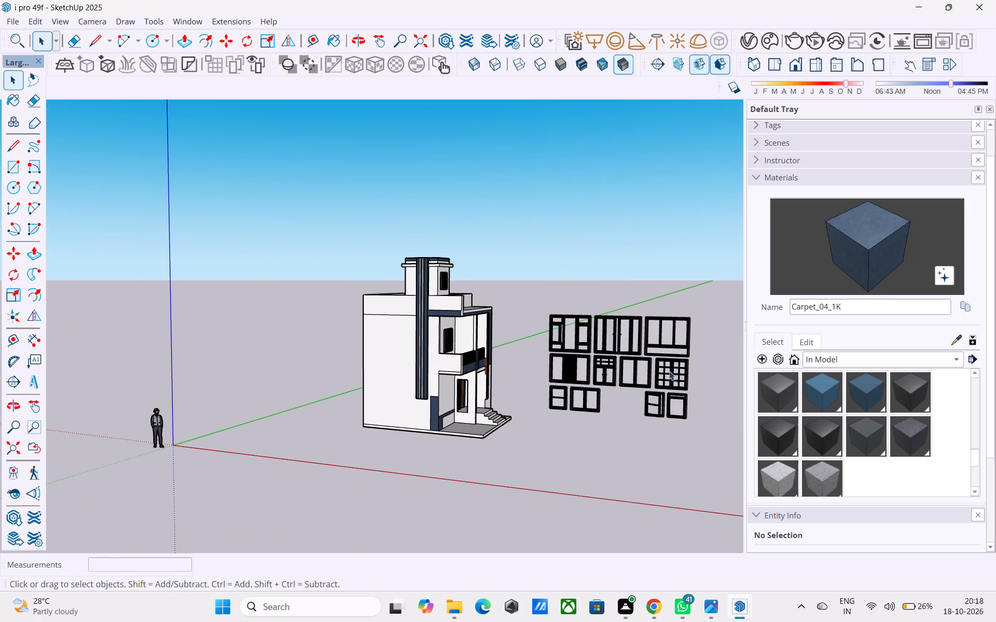
# Move the double window with small grid panes out of the imported window set to open ground near the house.
pyautogui.scroll(8, 729, 367)
pyautogui.click(635, 378)
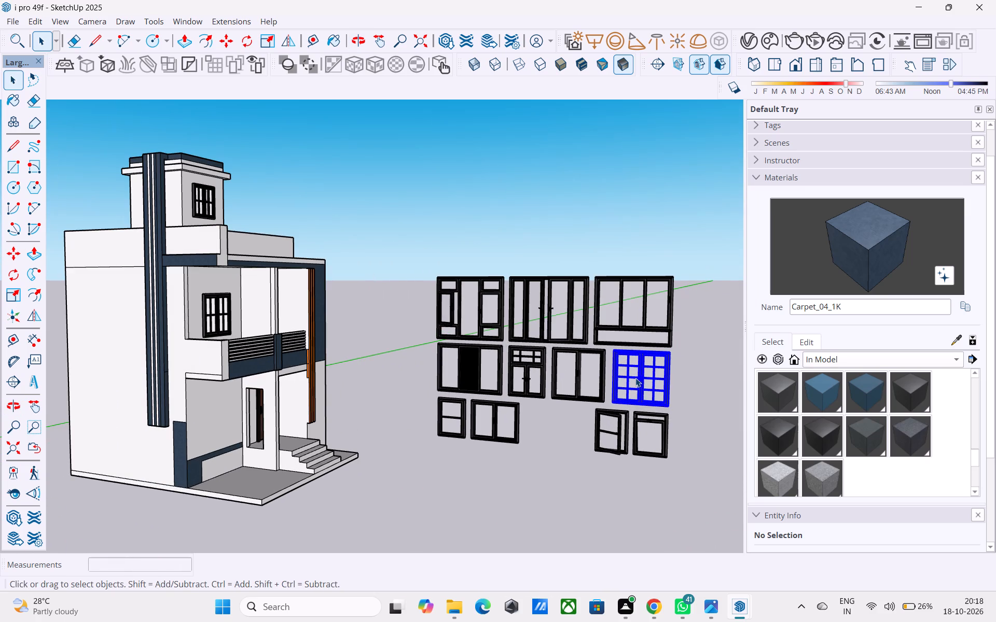
pyautogui.press('m')
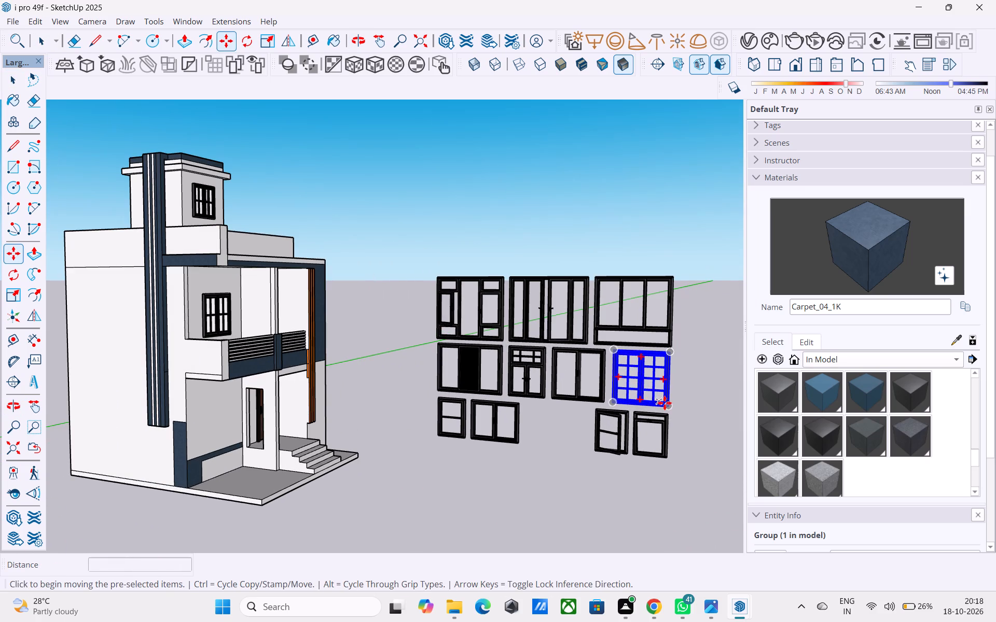
pyautogui.click(667, 404)
pyautogui.scroll(8, 248, 433)
pyautogui.moveTo(260, 450); pyautogui.dragTo(290, 453, button='middle')
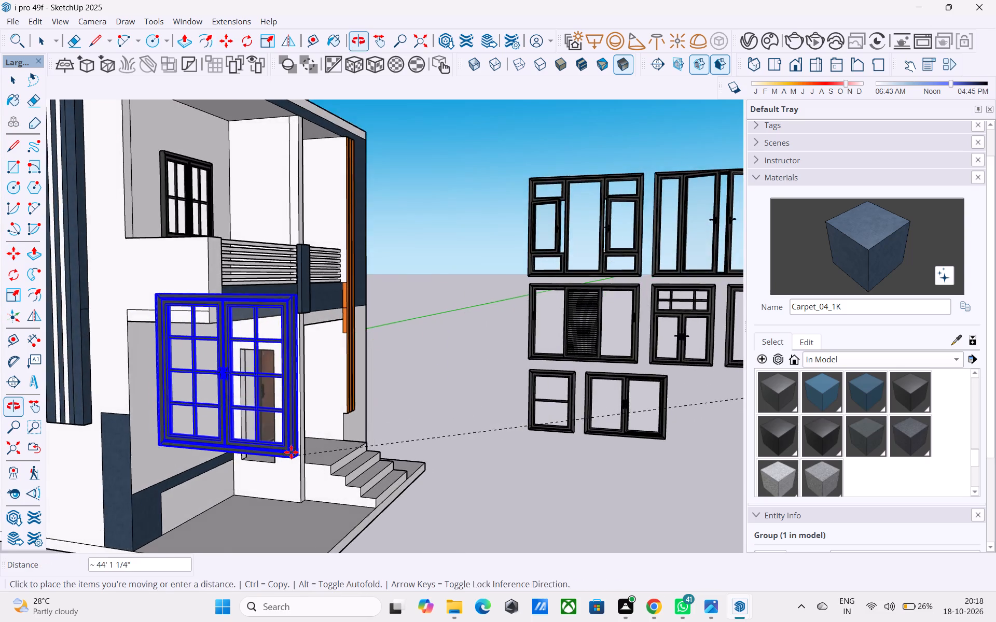
pyautogui.scroll(-19, 292, 451)
pyautogui.moveTo(302, 349); pyautogui.dragTo(335, 474, button='middle')
pyautogui.click(418, 456)
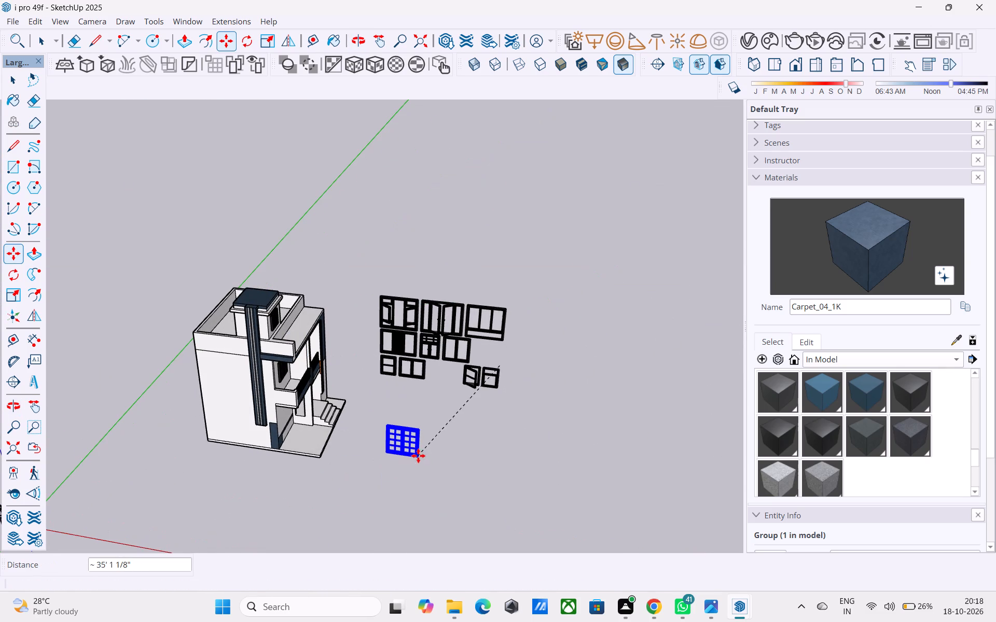
# Scale the grid-pane window narrower along its width from one side.
pyautogui.moveTo(444, 453); pyautogui.dragTo(450, 416, button='middle')
pyautogui.press('s')
pyautogui.moveTo(427, 413); pyautogui.dragTo(450, 357, button='middle')
pyautogui.scroll(8, 438, 386)
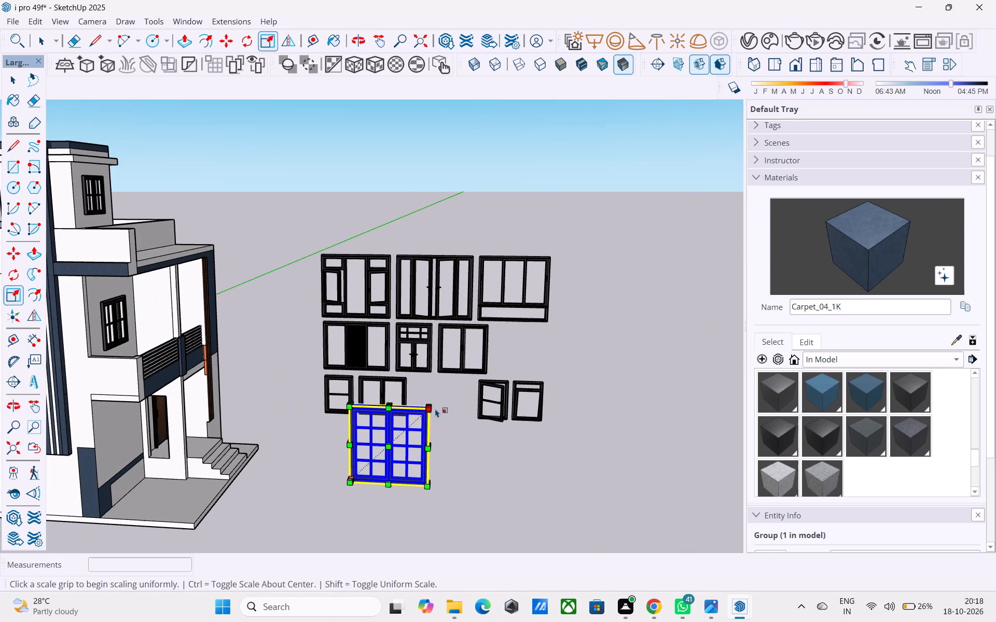
pyautogui.keyDown('shift'); pyautogui.moveTo(432, 413); pyautogui.dragTo(470, 368, button='middle'); pyautogui.keyUp('shift')
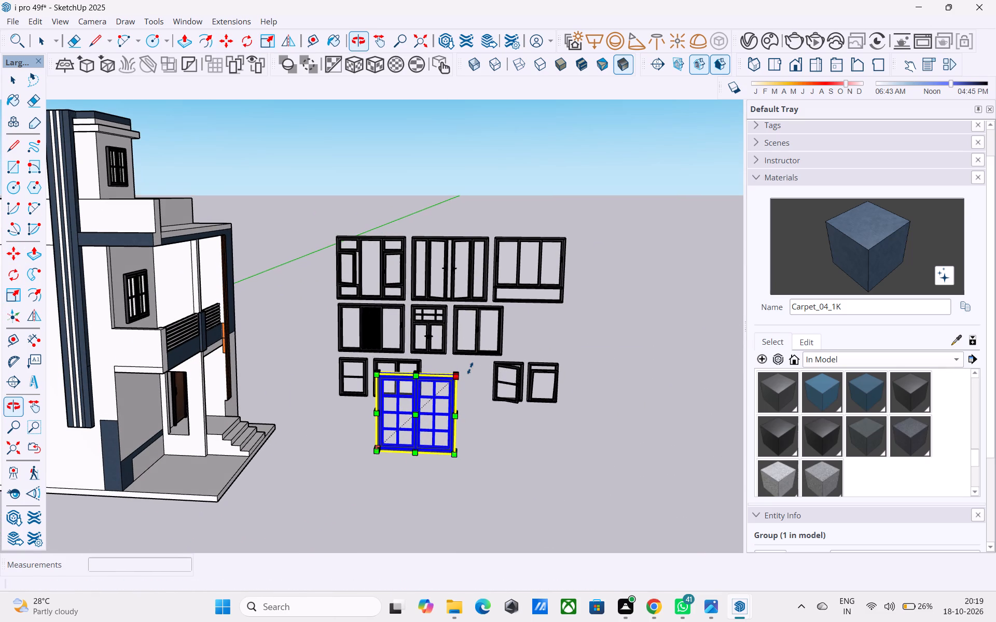
pyautogui.keyDown('shift'); pyautogui.moveTo(459, 401); pyautogui.dragTo(448, 394, button='middle'); pyautogui.keyUp('shift')
pyautogui.scroll(9, 444, 419)
pyautogui.moveTo(450, 429); pyautogui.dragTo(441, 430, button='middle')
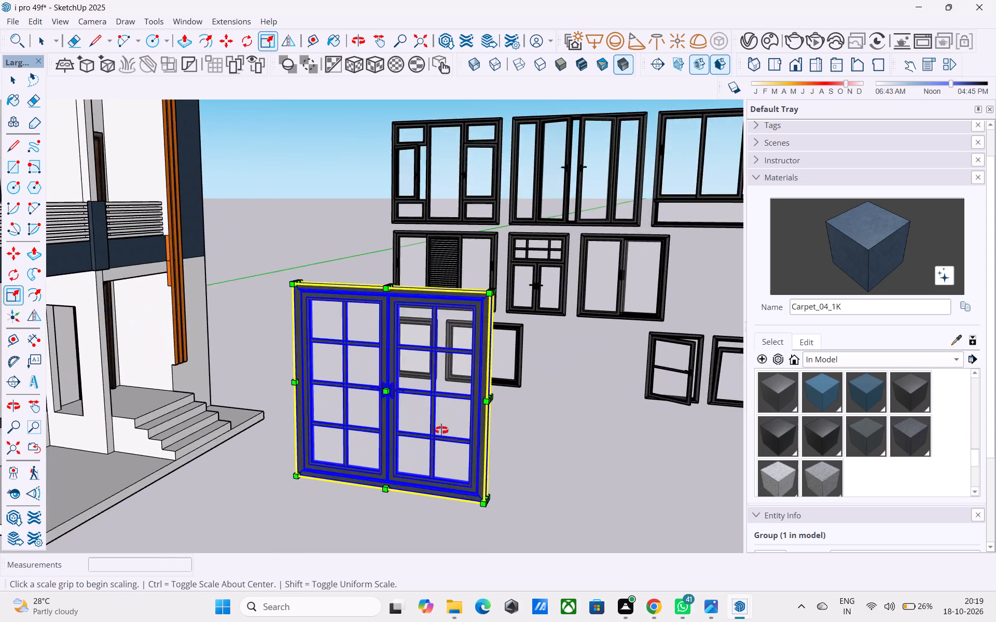
pyautogui.moveTo(441, 430); pyautogui.dragTo(367, 463, button='middle')
pyautogui.scroll(3, 288, 476)
pyautogui.click(295, 476)
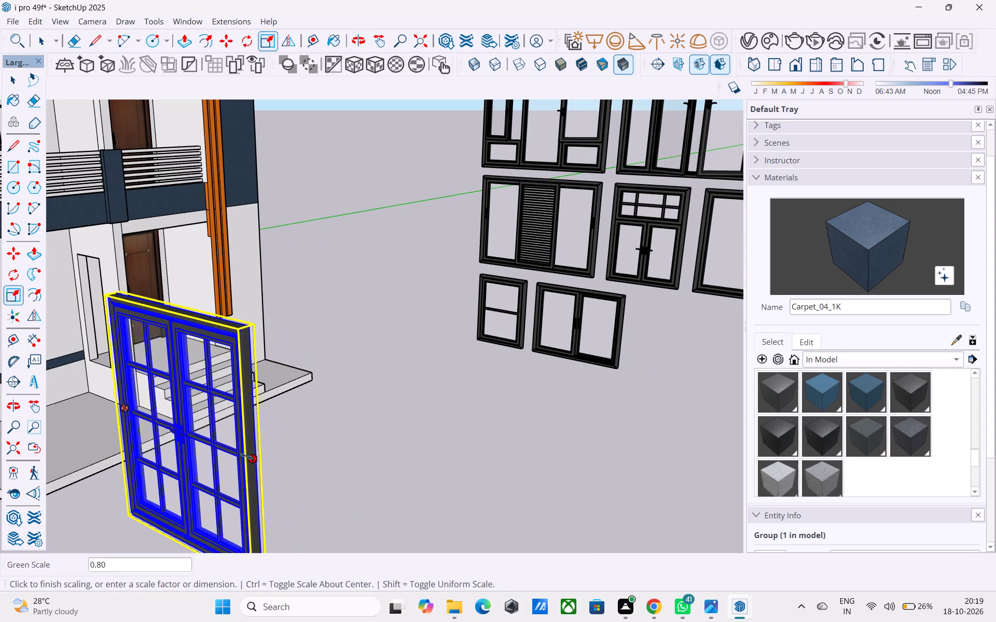
pyautogui.click(198, 442)
# Scale the grid-pane window narrower again along its width, this time from the opposite side.
pyautogui.moveTo(204, 444); pyautogui.dragTo(261, 431, button='middle')
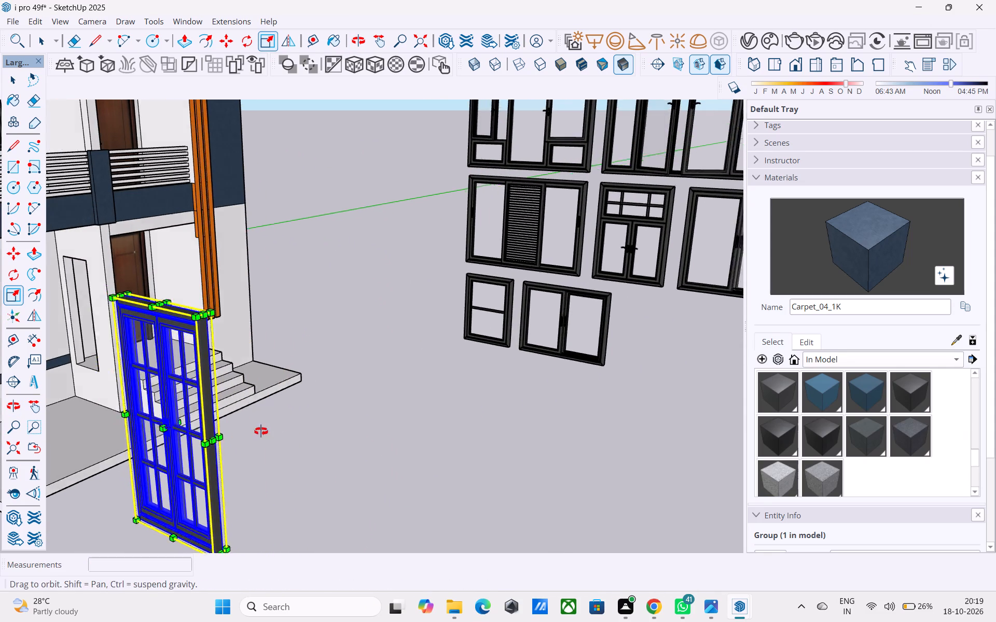
pyautogui.moveTo(261, 431); pyautogui.dragTo(314, 423, button='middle')
pyautogui.scroll(-10, 409, 385)
pyautogui.scroll(8, 390, 406)
pyautogui.moveTo(391, 395); pyautogui.dragTo(530, 394, button='middle')
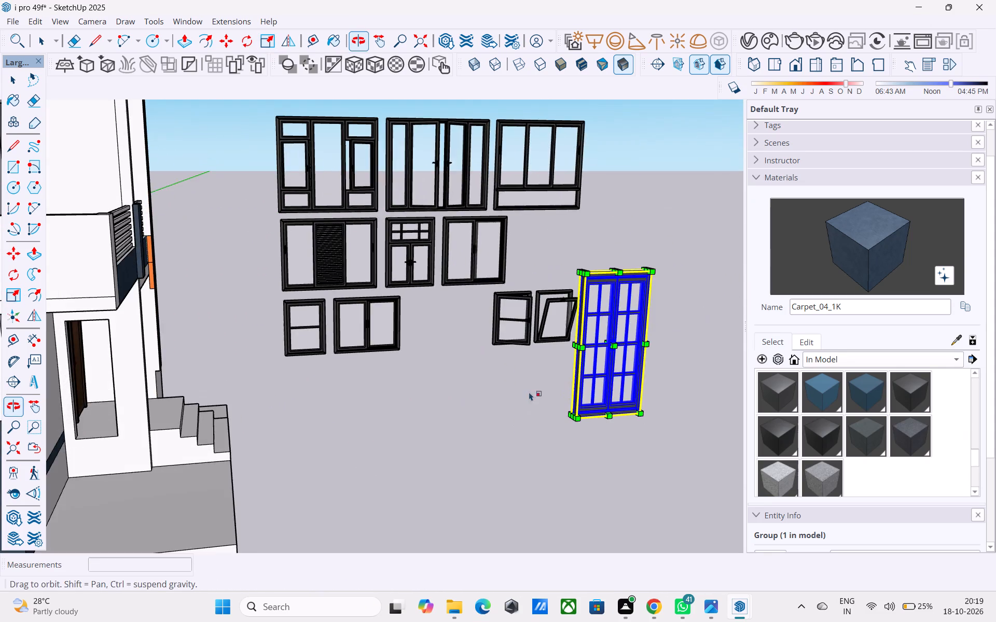
pyautogui.scroll(7, 572, 348)
pyautogui.click(593, 342)
pyautogui.scroll(1, 592, 342)
pyautogui.scroll(-10, 592, 342)
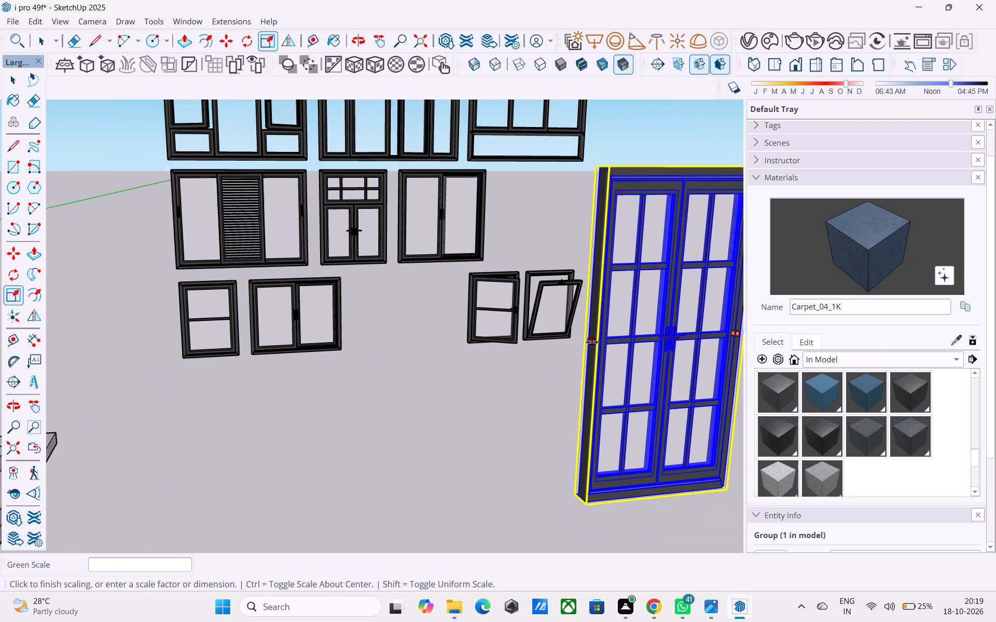
pyautogui.click(626, 347)
pyautogui.scroll(-8, 514, 347)
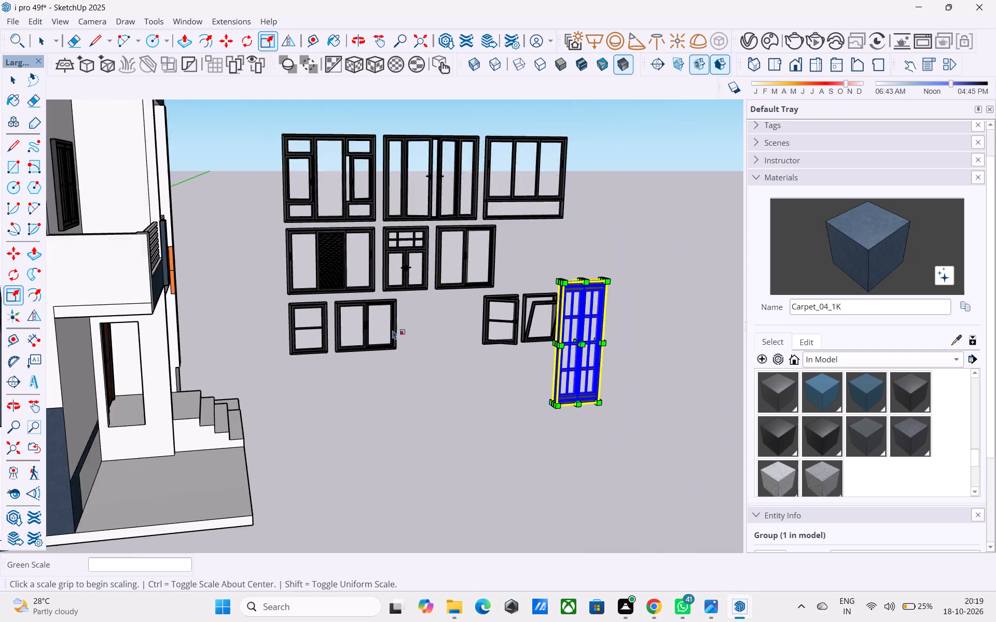
# Move the narrowed window by its lower corner onto the porch floor beside the narrow ground-floor window opening.
pyautogui.scroll(-1, 393, 330)
pyautogui.moveTo(541, 316); pyautogui.dragTo(517, 342, button='middle')
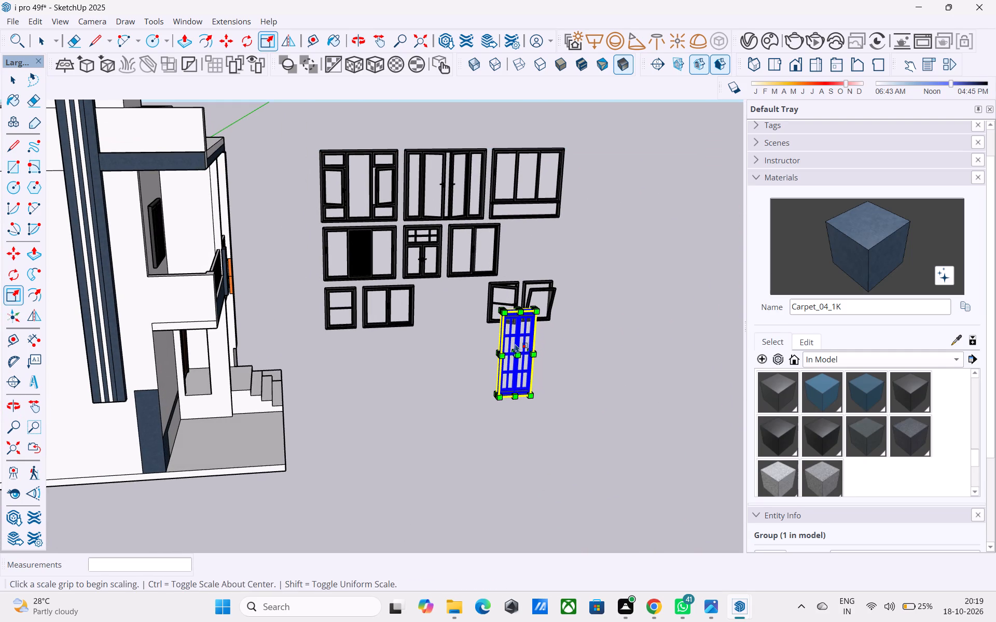
pyautogui.scroll(-4, 521, 344)
pyautogui.moveTo(521, 344); pyautogui.dragTo(510, 314, button='middle')
pyautogui.moveTo(507, 312); pyautogui.dragTo(493, 302, button='middle')
pyautogui.scroll(4, 518, 322)
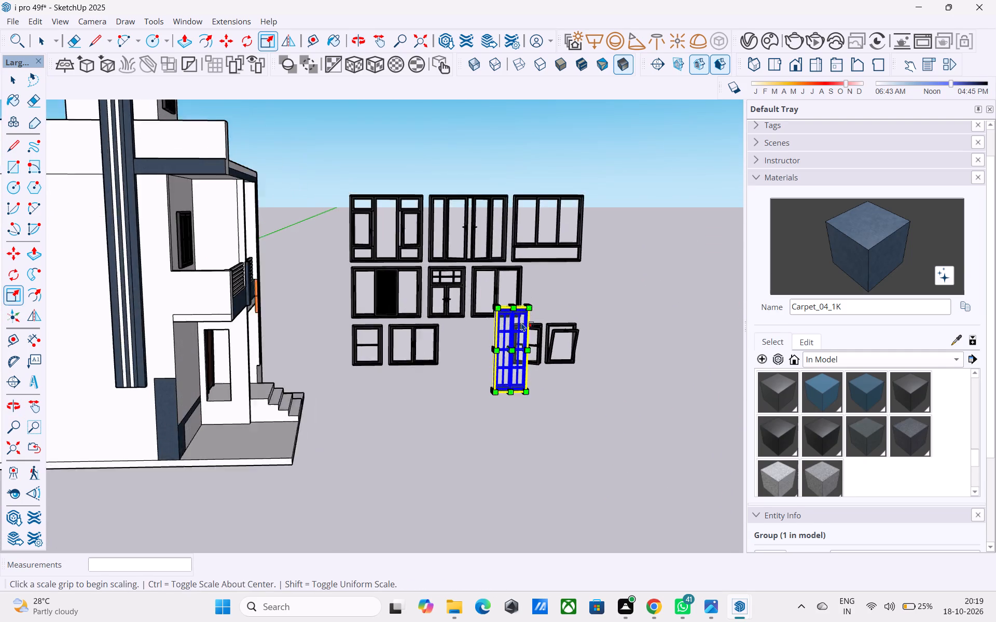
pyautogui.scroll(1, 521, 322)
pyautogui.press('space')
pyautogui.write('m')
pyautogui.moveTo(529, 398); pyautogui.dragTo(431, 379, button='middle')
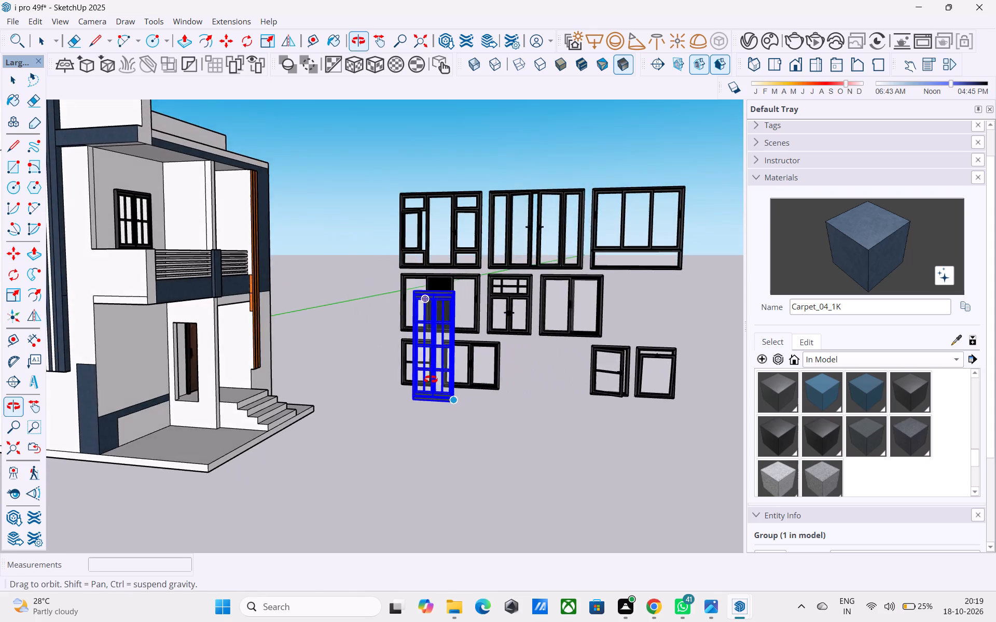
pyautogui.moveTo(431, 379); pyautogui.dragTo(429, 379, button='middle')
pyautogui.scroll(8, 423, 389)
pyautogui.moveTo(480, 422); pyautogui.dragTo(431, 425, button='middle')
pyautogui.scroll(2, 431, 425)
pyautogui.scroll(3, 287, 428)
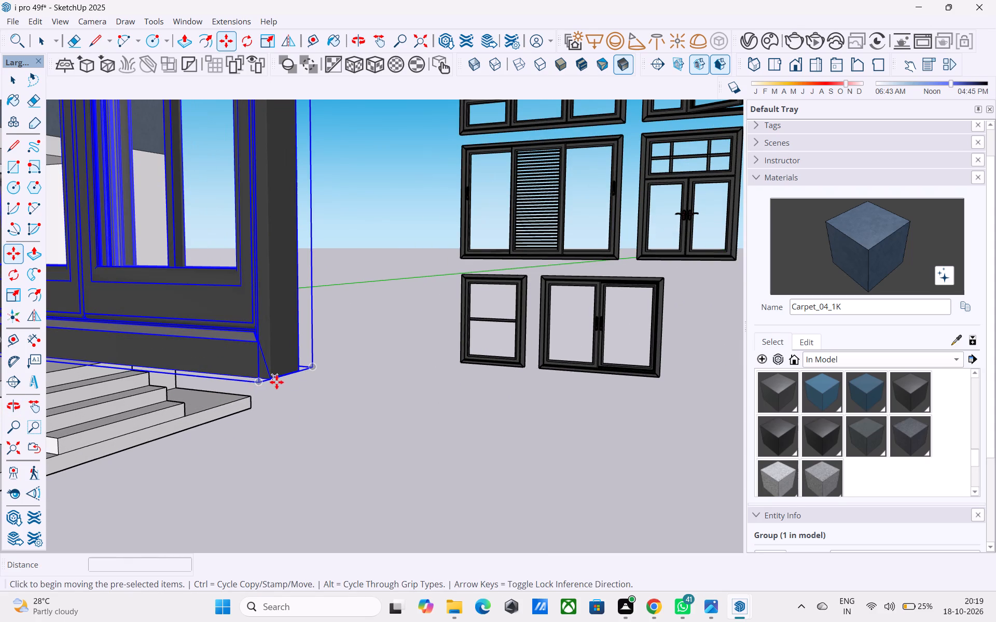
pyautogui.moveTo(276, 382); pyautogui.dragTo(316, 418, button='middle')
pyautogui.moveTo(386, 405); pyautogui.dragTo(374, 399, button='middle')
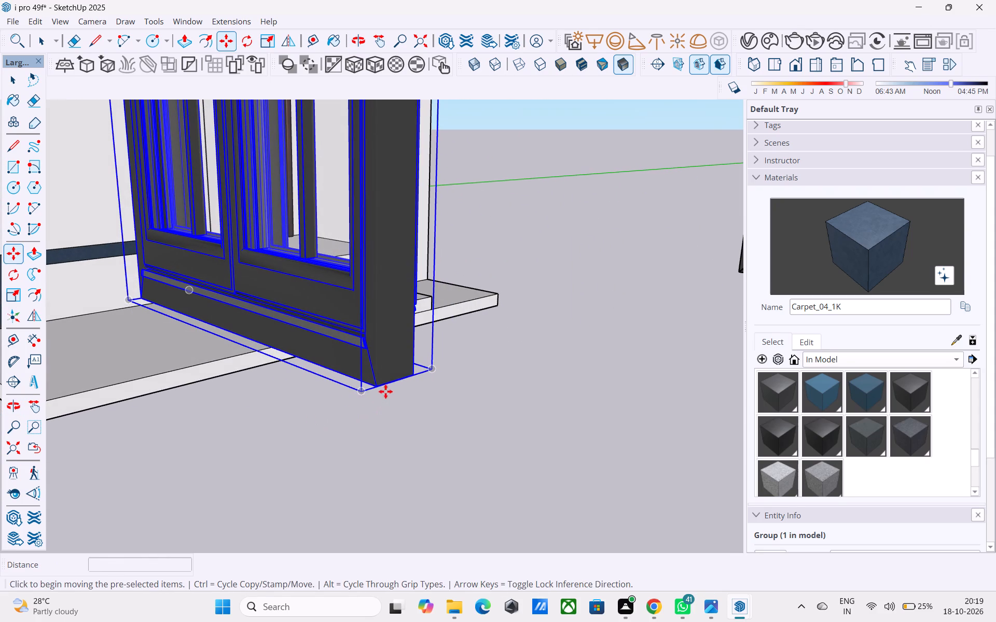
pyautogui.click(379, 387)
pyautogui.scroll(-2, 376, 335)
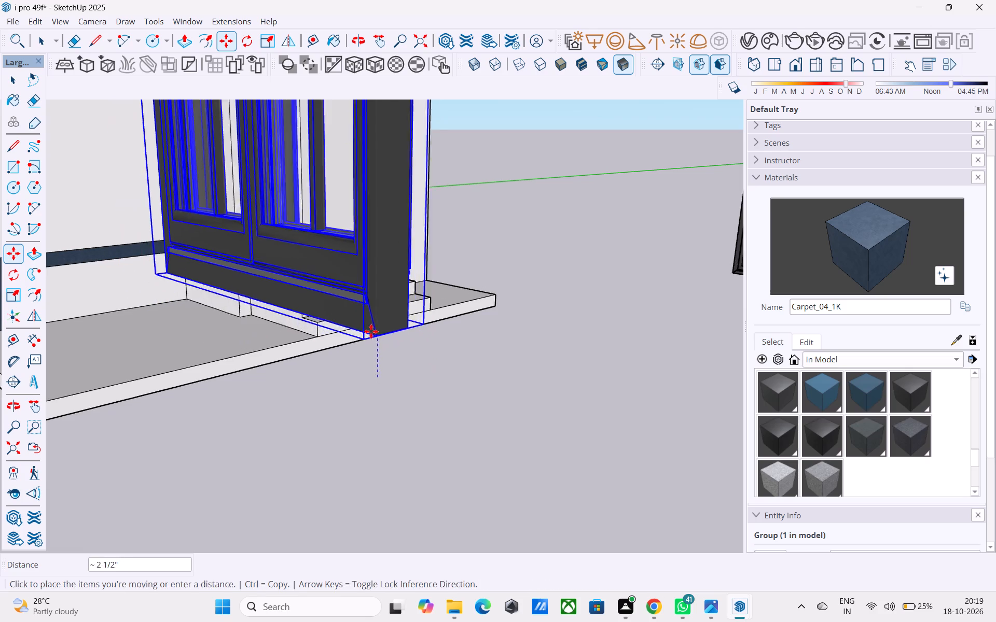
pyautogui.scroll(-5, 371, 331)
pyautogui.keyDown('shift'); pyautogui.moveTo(348, 343); pyautogui.dragTo(643, 423, button='middle'); pyautogui.keyUp('shift')
pyautogui.scroll(11, 293, 303)
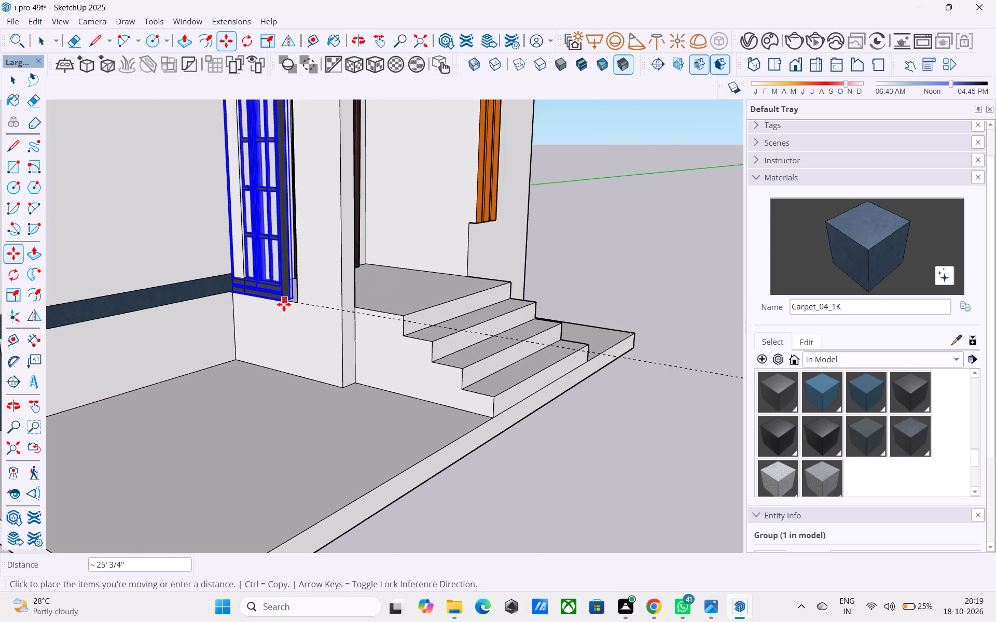
pyautogui.scroll(1, 284, 304)
pyautogui.click(267, 416)
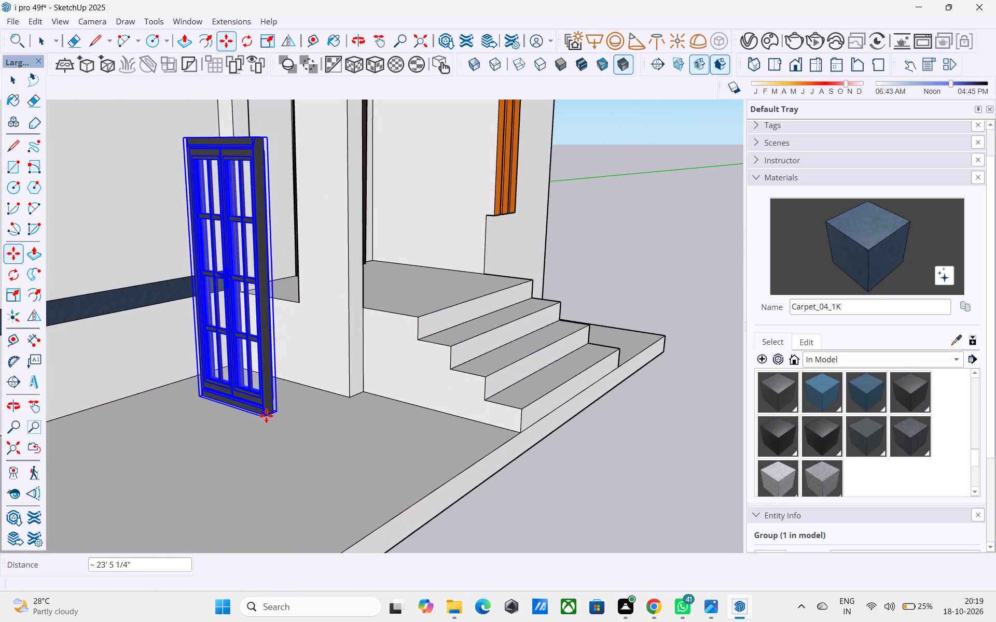
# Move the window by its lower corner onto the lower corner of the narrow ground-floor opening.
pyautogui.scroll(7, 266, 416)
pyautogui.click(257, 416)
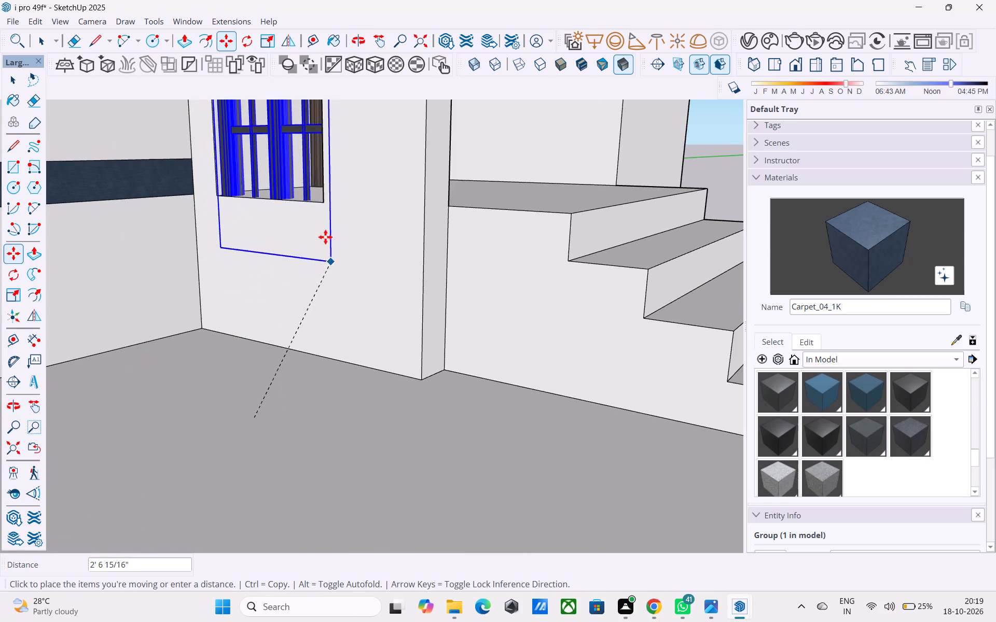
pyautogui.click(324, 204)
pyautogui.scroll(-16, 322, 285)
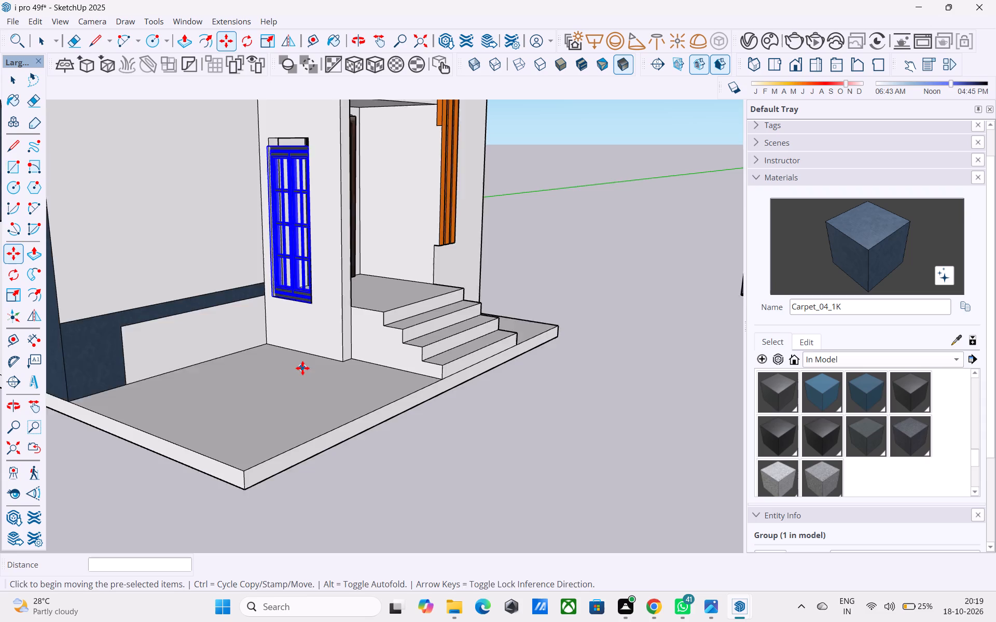
# Scale the ground-floor window's height by 1.06 from its top to the opening's upper edge, then deselect it.
pyautogui.moveTo(304, 369); pyautogui.dragTo(363, 378, button='middle')
pyautogui.moveTo(302, 146); pyautogui.dragTo(303, 163, button='middle')
pyautogui.press('s')
pyautogui.keyDown('shift'); pyautogui.moveTo(299, 180); pyautogui.dragTo(303, 211, button='middle'); pyautogui.keyUp('shift')
pyautogui.scroll(10, 303, 211)
pyautogui.click(295, 187)
pyautogui.click(293, 166)
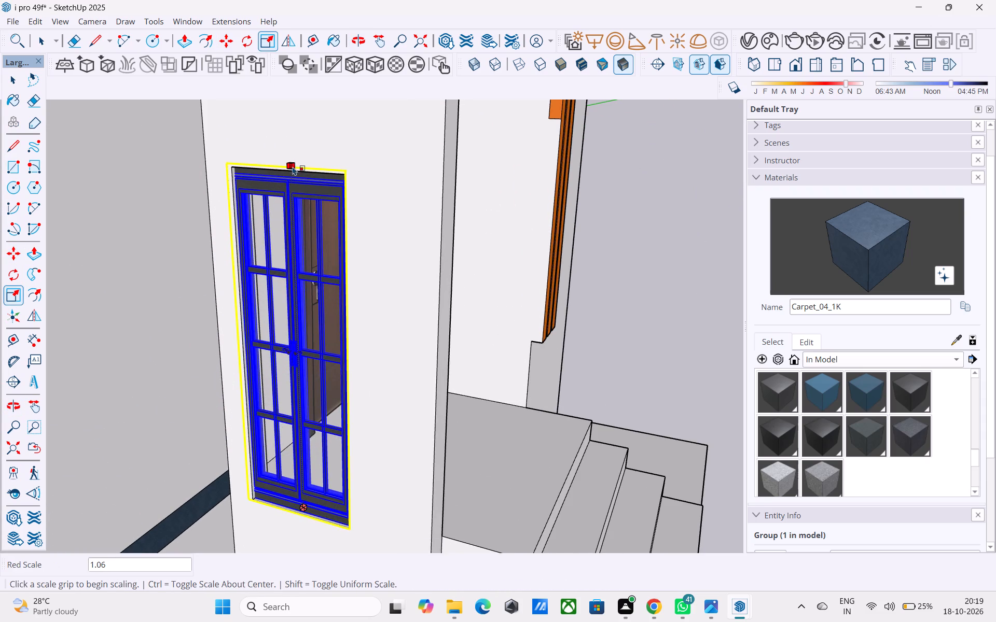
pyautogui.scroll(-15, 292, 187)
pyautogui.press('space')
pyautogui.click(477, 223)
# Save the model.
pyautogui.moveTo(363, 281); pyautogui.dragTo(355, 261, button='middle')
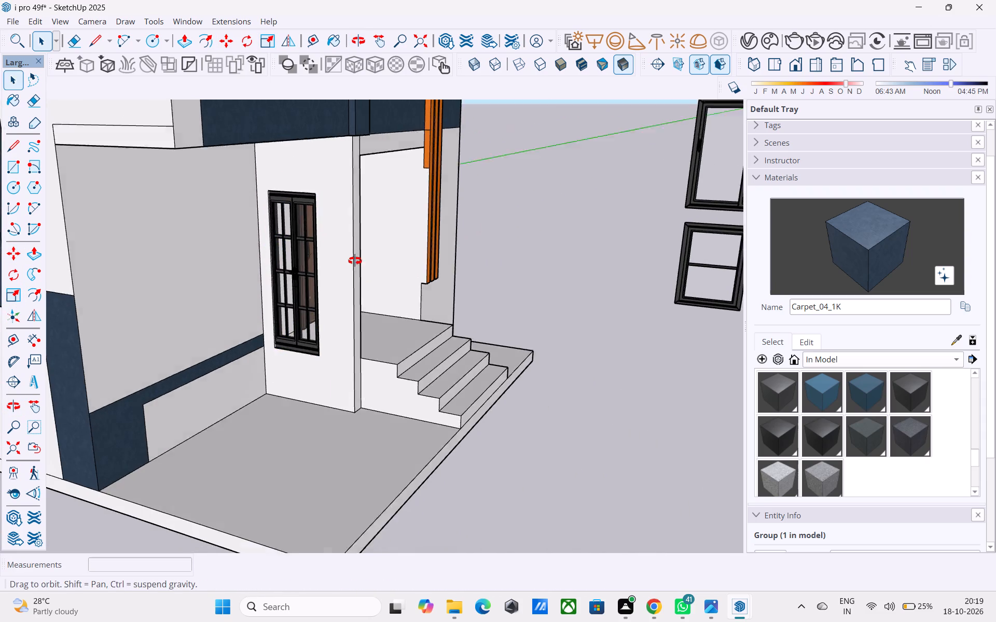
pyautogui.moveTo(355, 261); pyautogui.dragTo(420, 221, button='middle')
pyautogui.hotkey('ctrl', 's')
# Examine the whole house from the side and front with the ground-floor window in place.
pyautogui.scroll(-3, 427, 226)
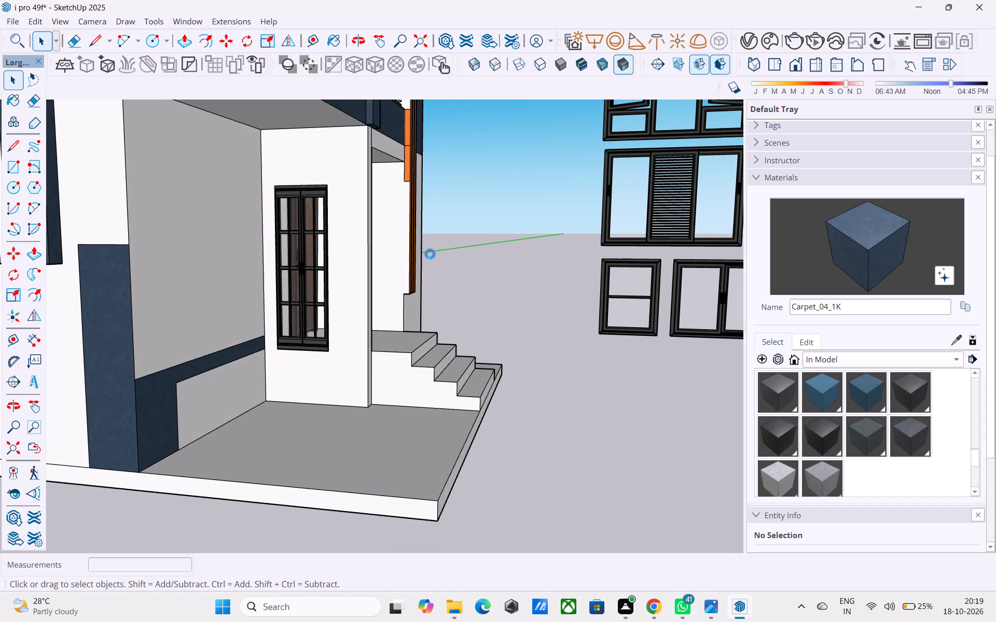
pyautogui.scroll(-2, 432, 262)
pyautogui.moveTo(436, 290); pyautogui.dragTo(404, 303, button='middle')
pyautogui.scroll(-9, 412, 310)
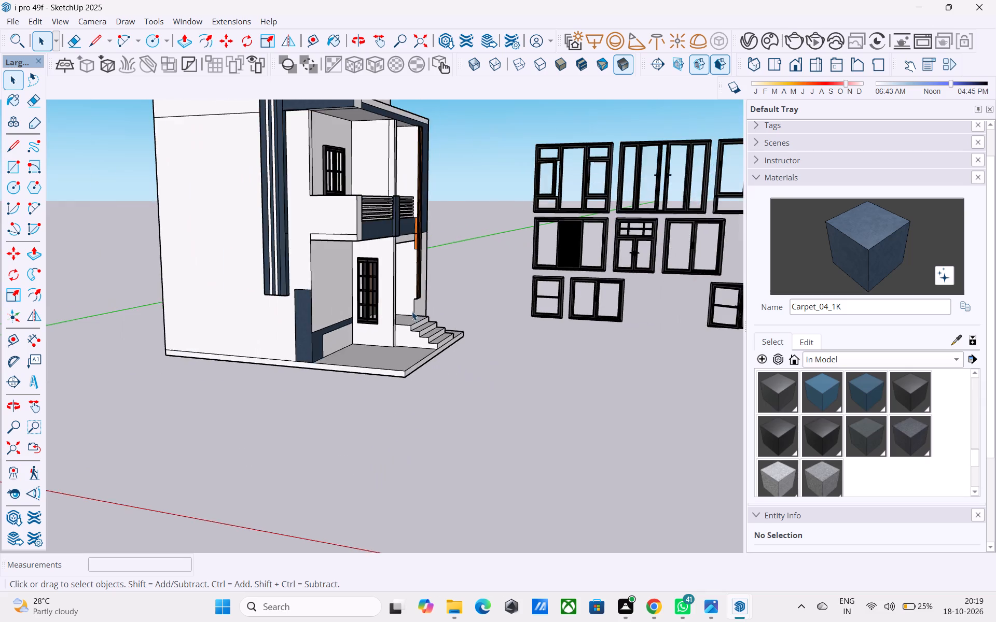
pyautogui.scroll(-4, 411, 332)
pyautogui.moveTo(405, 362); pyautogui.dragTo(139, 370, button='middle')
pyautogui.moveTo(404, 322); pyautogui.dragTo(381, 337, button='middle')
pyautogui.scroll(-3, 322, 359)
pyautogui.moveTo(321, 360); pyautogui.dragTo(312, 349, button='middle')
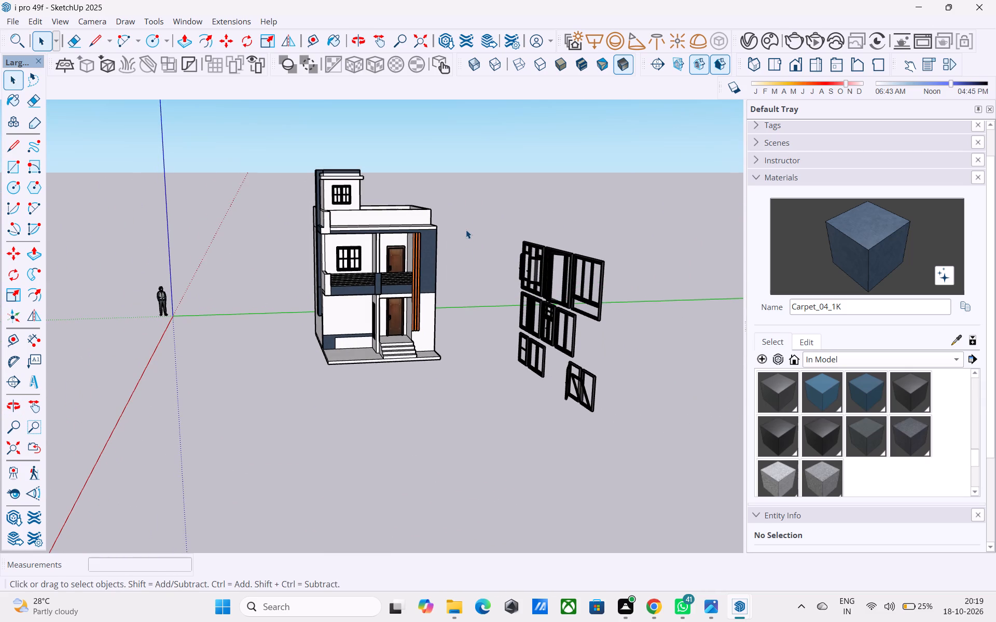
# Draw a line across the roof parapet's top at the front inner corner opposite the stair tower, then select the parapet's top face.
pyautogui.moveTo(467, 239); pyautogui.dragTo(481, 305, button='middle')
pyautogui.moveTo(441, 276); pyautogui.dragTo(481, 372, button='middle')
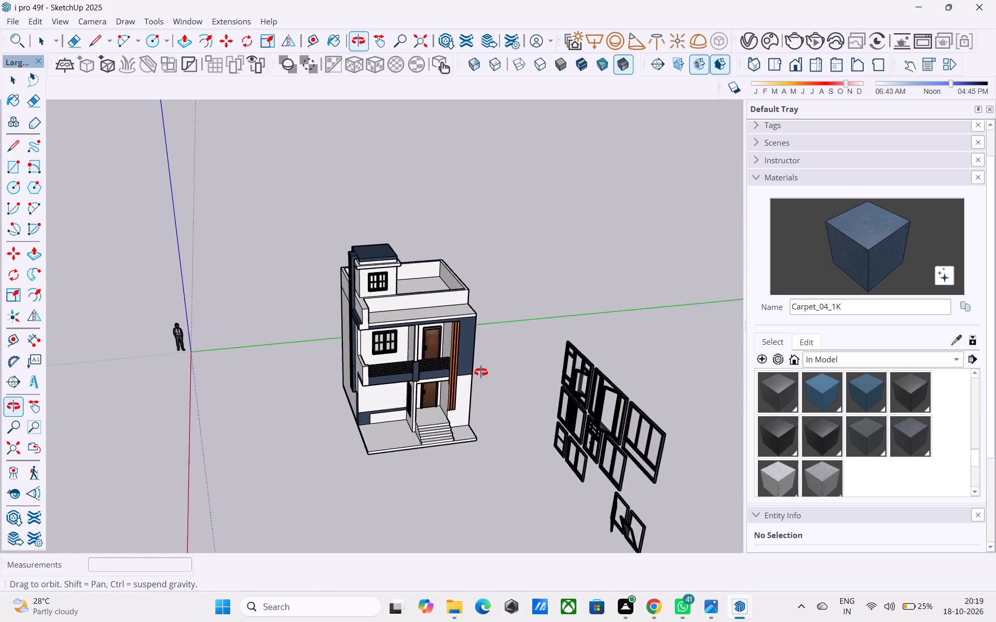
pyautogui.moveTo(481, 372); pyautogui.dragTo(354, 474, button='middle')
pyautogui.scroll(18, 449, 315)
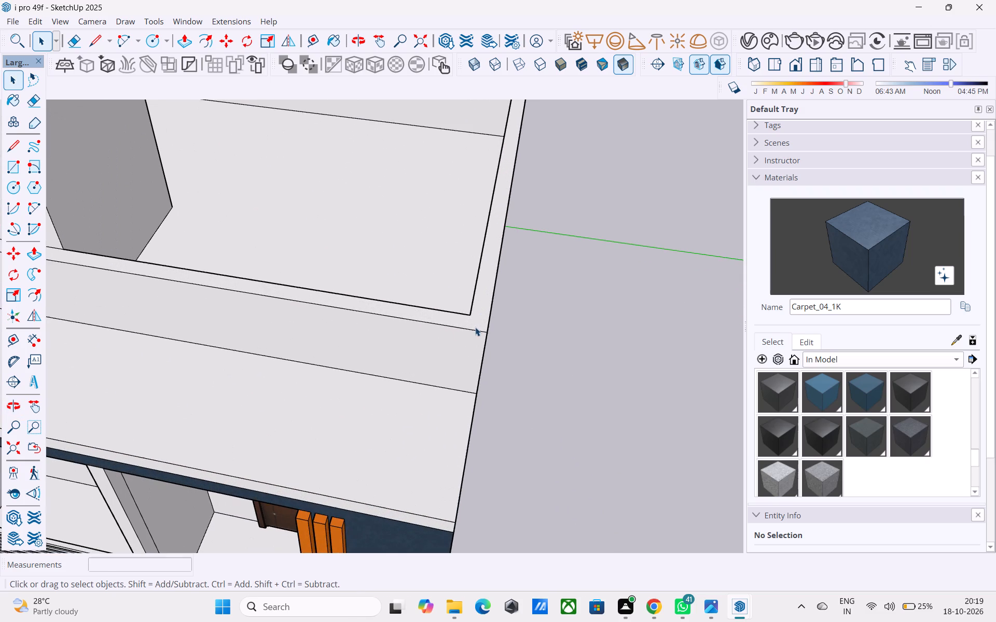
pyautogui.press('l')
pyautogui.click(472, 312)
pyautogui.click(471, 332)
pyautogui.press('space')
pyautogui.click(444, 319)
# Draw a line across the parapet's top at the inner corner near the stair tower to split off the projecting side parapet.
pyautogui.scroll(-9, 442, 319)
pyautogui.keyDown('shift'); pyautogui.moveTo(288, 326); pyautogui.dragTo(315, 323, button='middle'); pyautogui.keyUp('shift')
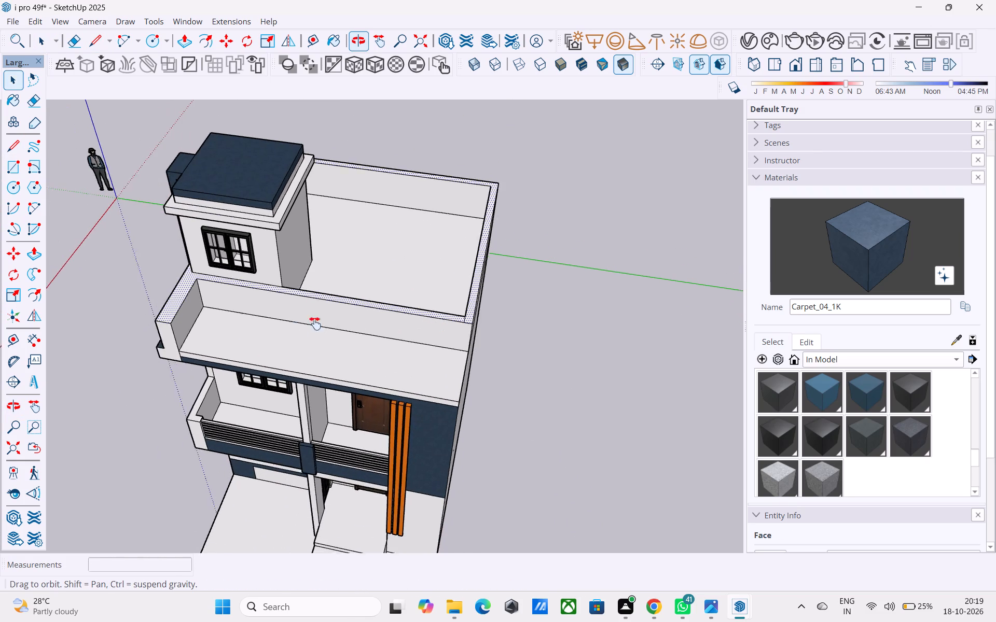
pyautogui.keyDown('shift'); pyautogui.moveTo(315, 323); pyautogui.dragTo(641, 307, button='middle'); pyautogui.keyUp('shift')
pyautogui.moveTo(489, 253); pyautogui.dragTo(530, 308, button='middle')
pyautogui.scroll(3, 445, 329)
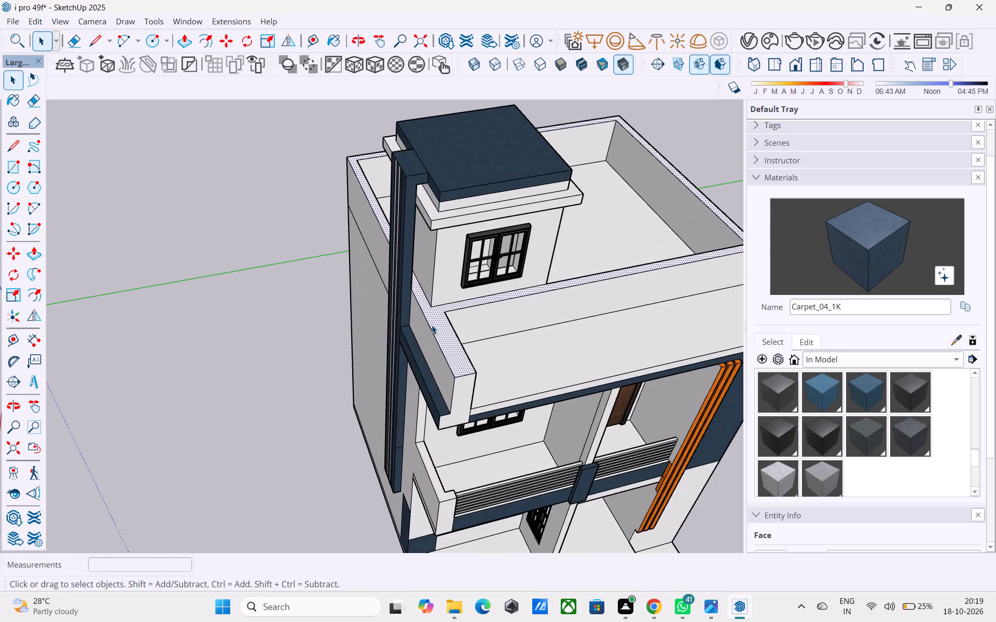
pyautogui.scroll(3, 432, 325)
pyautogui.press('l')
pyautogui.scroll(7, 439, 312)
pyautogui.click(461, 304)
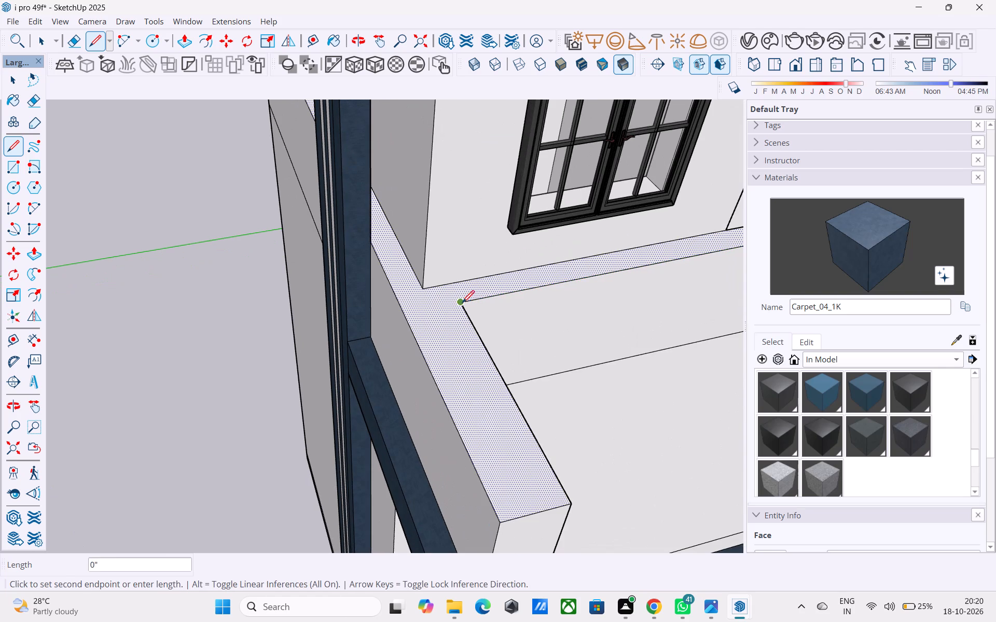
pyautogui.click(404, 318)
pyautogui.press('space')
# Draw a short line from the stair tower's base corner across the parapet top to isolate the front parapet strip.
pyautogui.scroll(-5, 404, 316)
pyautogui.scroll(4, 415, 307)
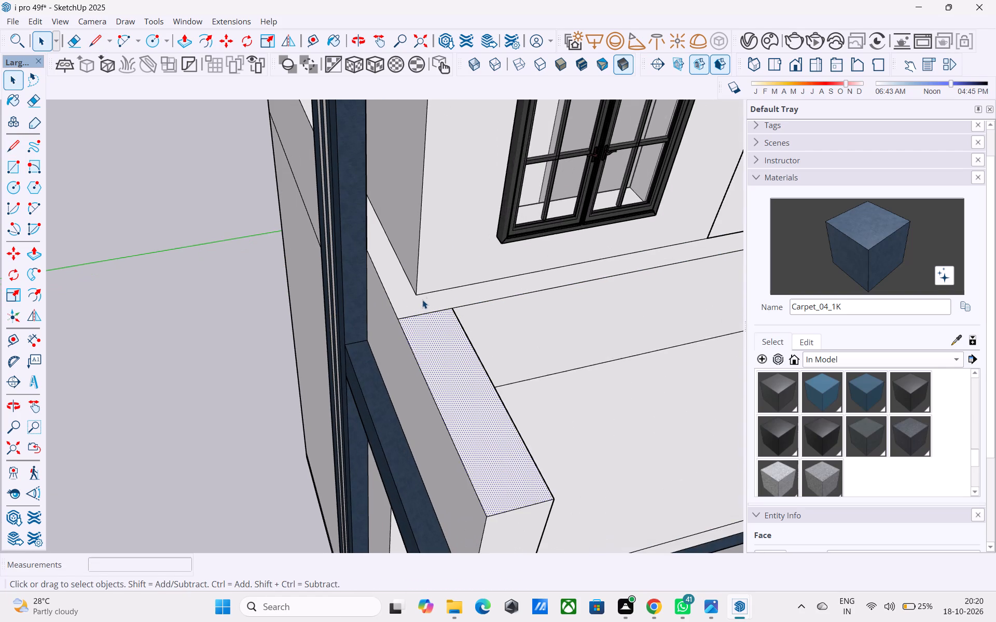
pyautogui.scroll(1, 428, 295)
pyautogui.press('l')
pyautogui.click(416, 296)
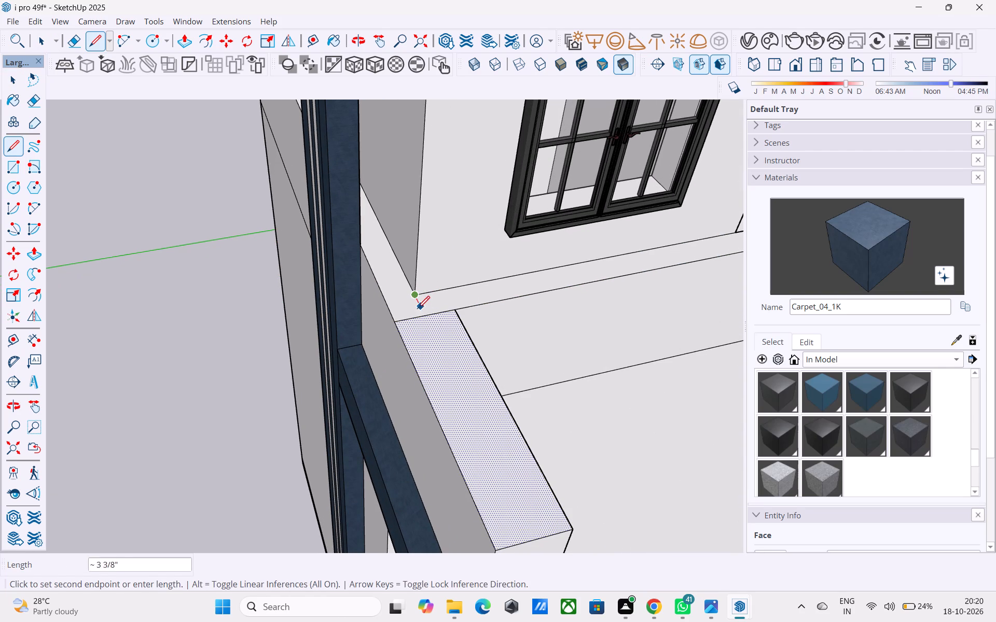
pyautogui.click(421, 312)
pyautogui.press('space')
# Push the front parapet strip's top face down 2' 6" to the terrace floor level.
pyautogui.scroll(-11, 421, 312)
pyautogui.moveTo(493, 313); pyautogui.dragTo(337, 308, button='middle')
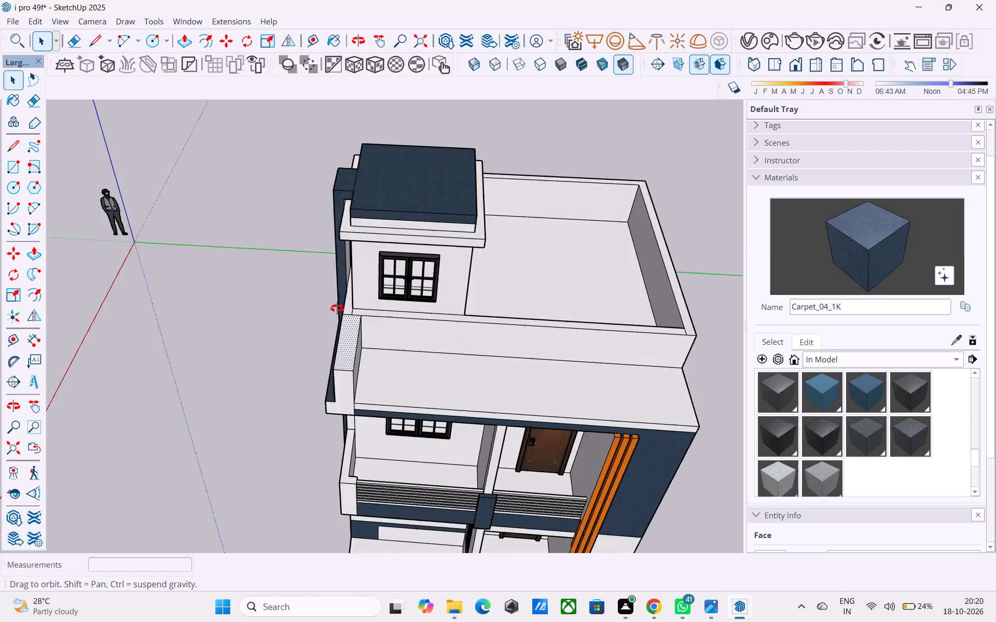
pyautogui.moveTo(337, 308); pyautogui.dragTo(188, 274, button='middle')
pyautogui.scroll(-5, 296, 244)
pyautogui.moveTo(406, 270); pyautogui.dragTo(190, 282, button='middle')
pyautogui.moveTo(420, 335); pyautogui.dragTo(364, 315, button='middle')
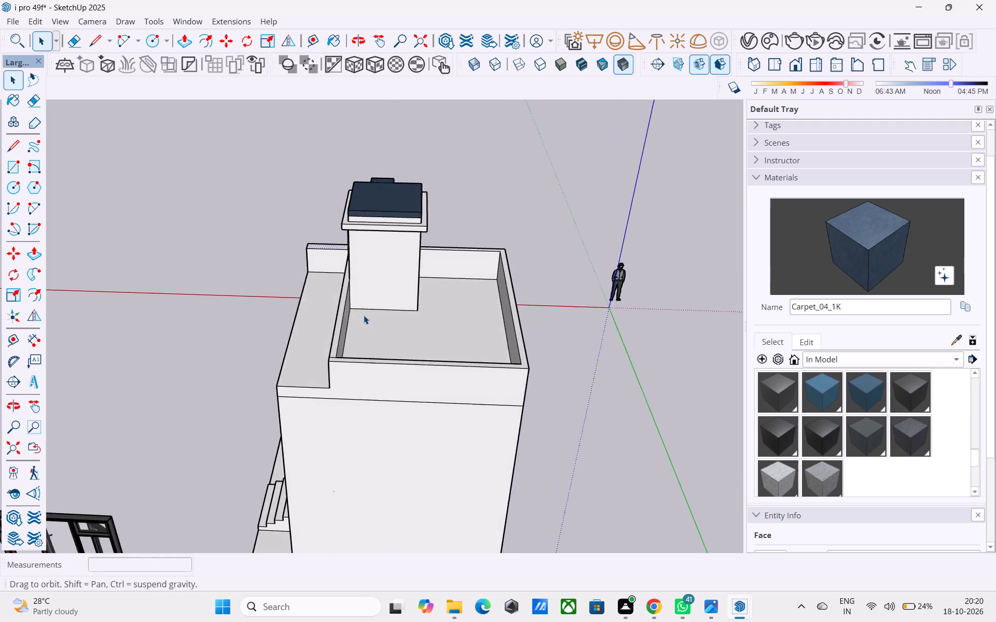
pyautogui.moveTo(364, 315); pyautogui.dragTo(380, 311, button='middle')
pyautogui.scroll(8, 350, 319)
pyautogui.click(317, 328)
pyautogui.press('p')
pyautogui.click(317, 328)
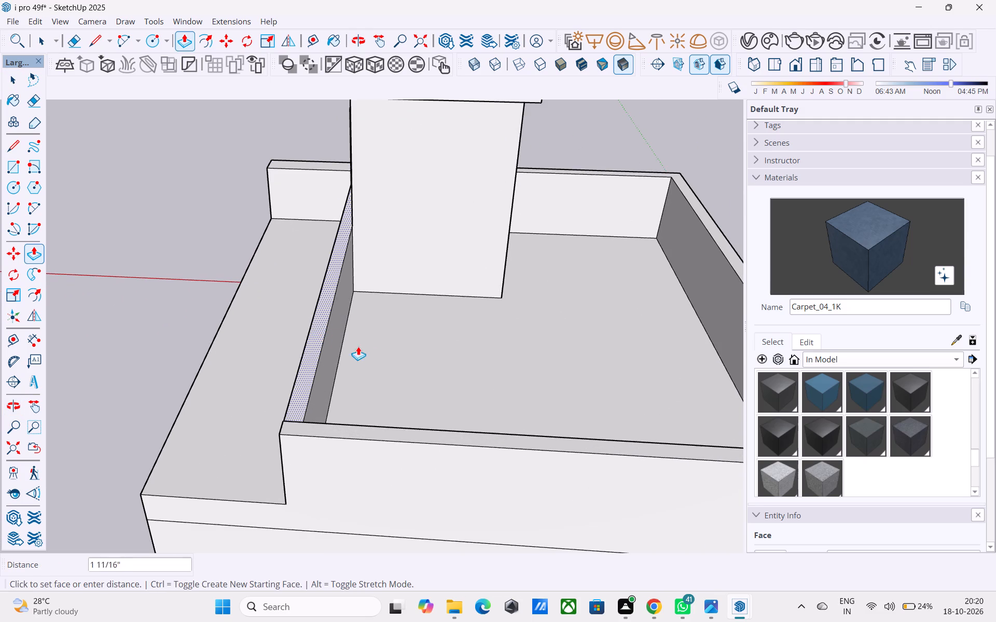
pyautogui.click(414, 356)
# Examine the whole house from above, the sides and the front with the front parapet strip lowered.
pyautogui.moveTo(405, 358); pyautogui.dragTo(639, 298, button='middle')
pyautogui.scroll(-5, 333, 313)
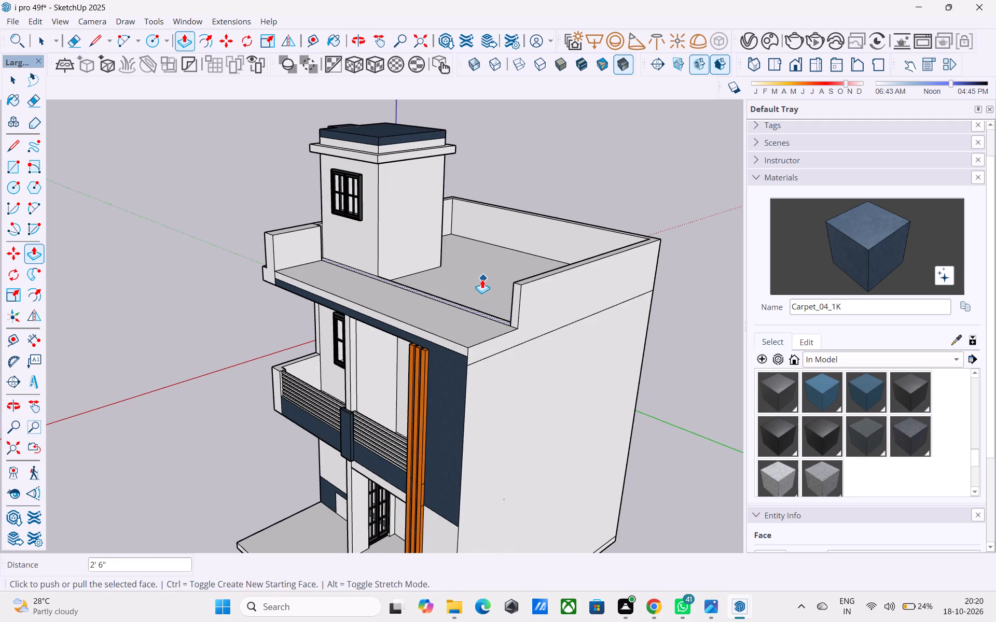
pyautogui.scroll(-6, 482, 279)
pyautogui.moveTo(482, 279); pyautogui.dragTo(496, 330, button='middle')
pyautogui.moveTo(478, 281); pyautogui.dragTo(501, 324, button='middle')
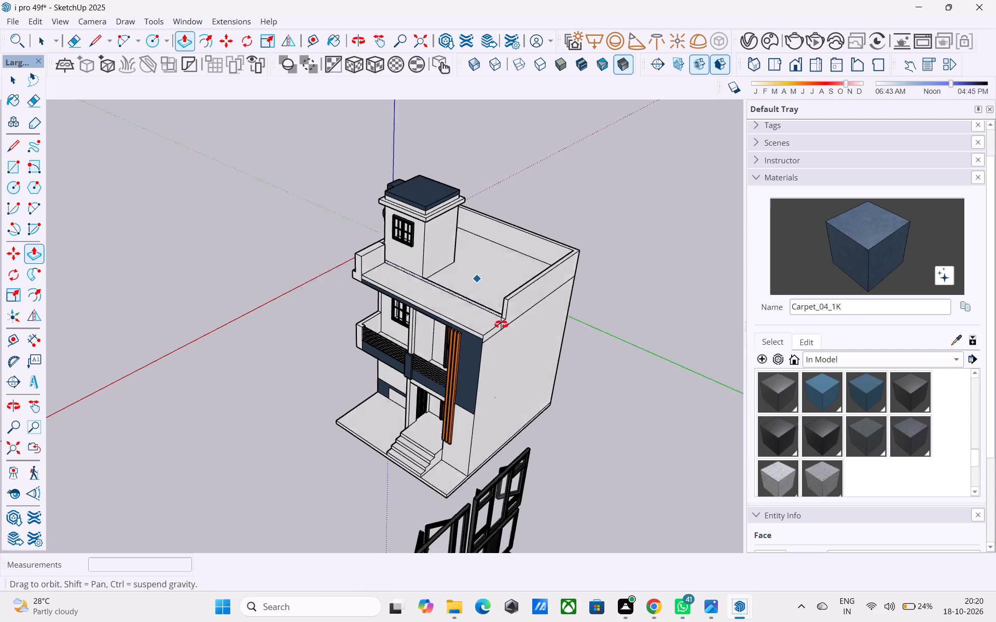
pyautogui.moveTo(501, 324); pyautogui.dragTo(521, 356, button='middle')
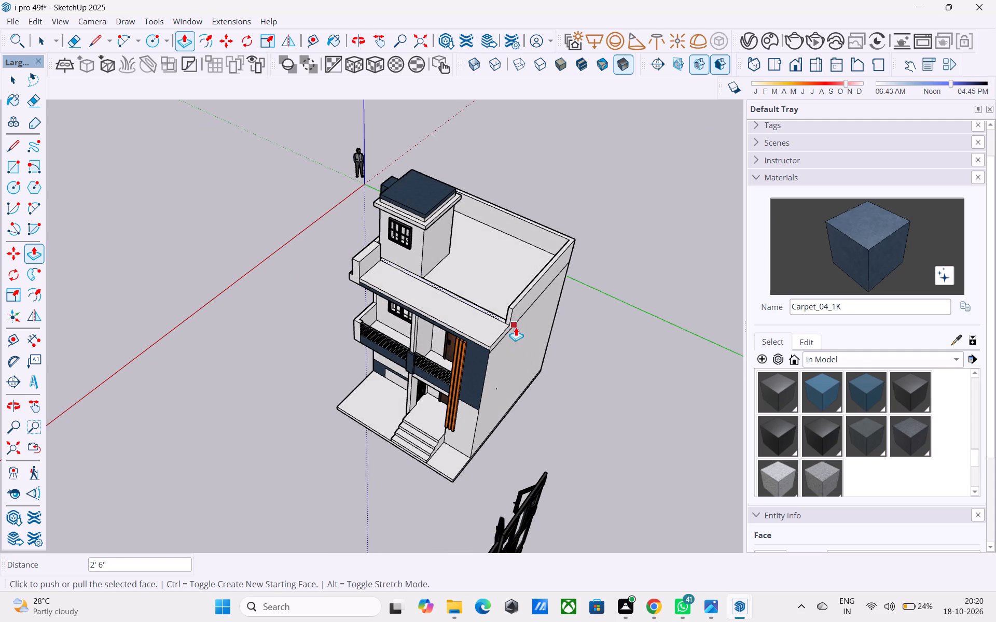
pyautogui.scroll(-3, 547, 254)
pyautogui.moveTo(541, 262); pyautogui.dragTo(706, 233, button='middle')
pyautogui.scroll(2, 477, 294)
pyautogui.scroll(-2, 418, 301)
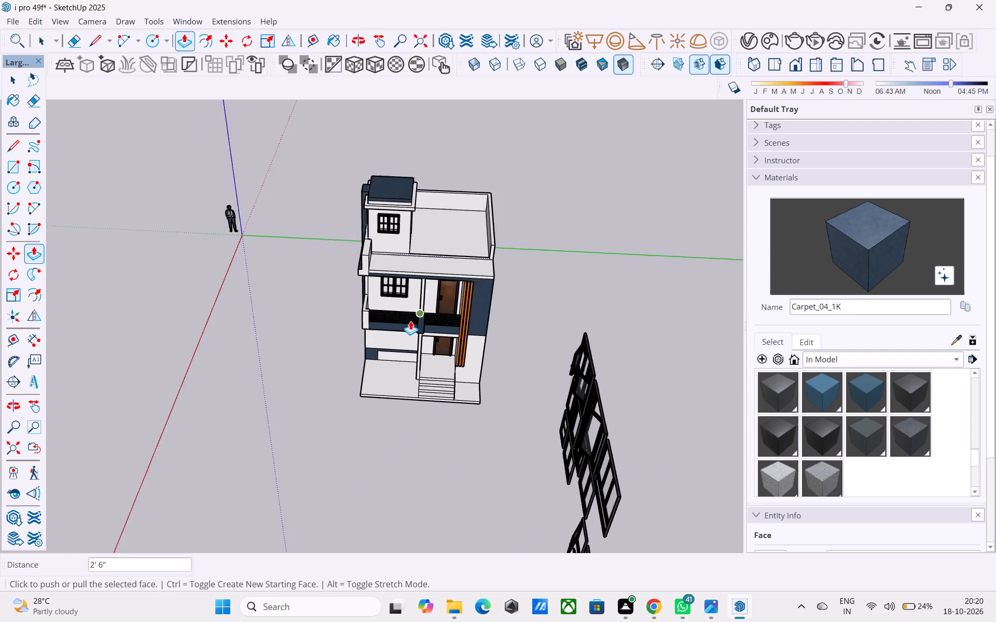
pyautogui.moveTo(406, 324); pyautogui.dragTo(200, 356, button='middle')
pyautogui.scroll(4, 279, 324)
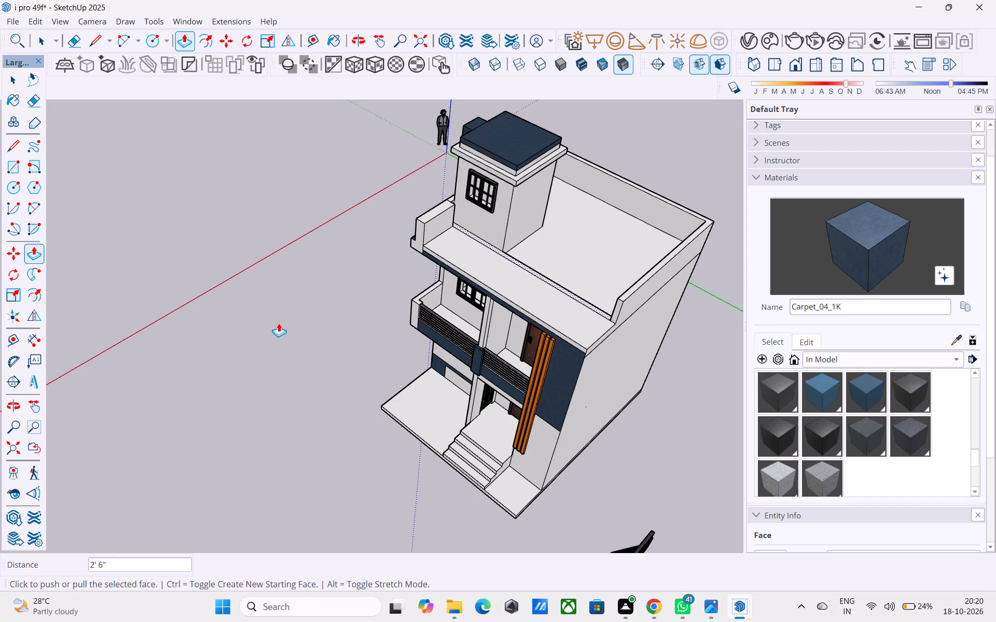
pyautogui.scroll(-5, 344, 227)
pyautogui.moveTo(327, 175); pyautogui.dragTo(481, 116, button='middle')
pyautogui.scroll(2, 475, 149)
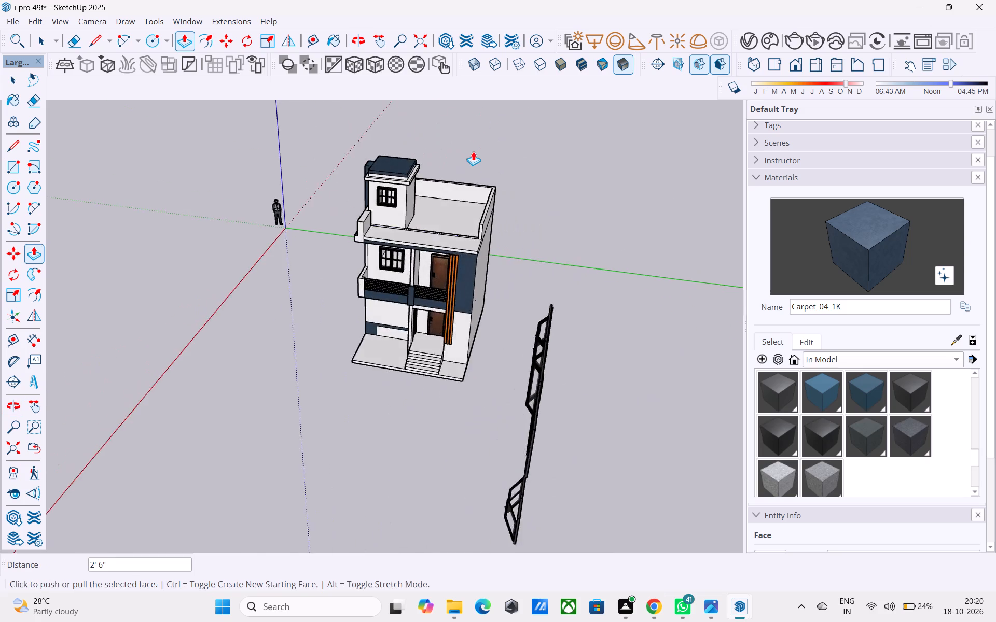
pyautogui.scroll(5, 473, 151)
pyautogui.scroll(-3, 468, 167)
pyautogui.press('space')
pyautogui.keyDown('shift'); pyautogui.moveTo(417, 236); pyautogui.dragTo(300, 247, button='middle'); pyautogui.keyUp('shift')
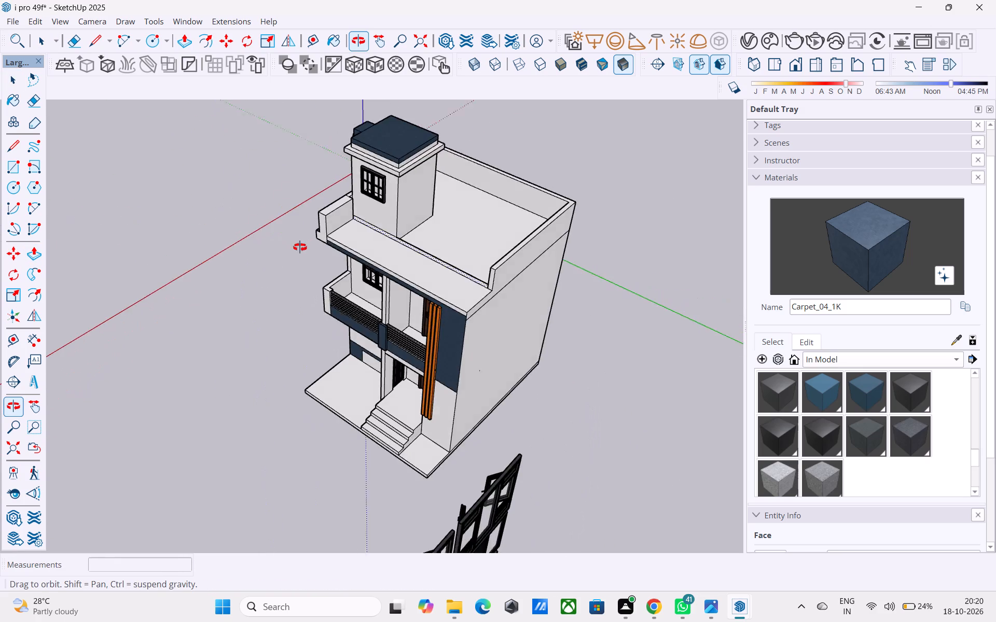
pyautogui.keyDown('shift'); pyautogui.moveTo(300, 247); pyautogui.dragTo(293, 258, button='middle'); pyautogui.keyUp('shift')
pyautogui.scroll(-4, 294, 253)
pyautogui.moveTo(294, 253); pyautogui.dragTo(384, 238, button='middle')
pyautogui.moveTo(429, 237); pyautogui.dragTo(549, 114, button='middle')
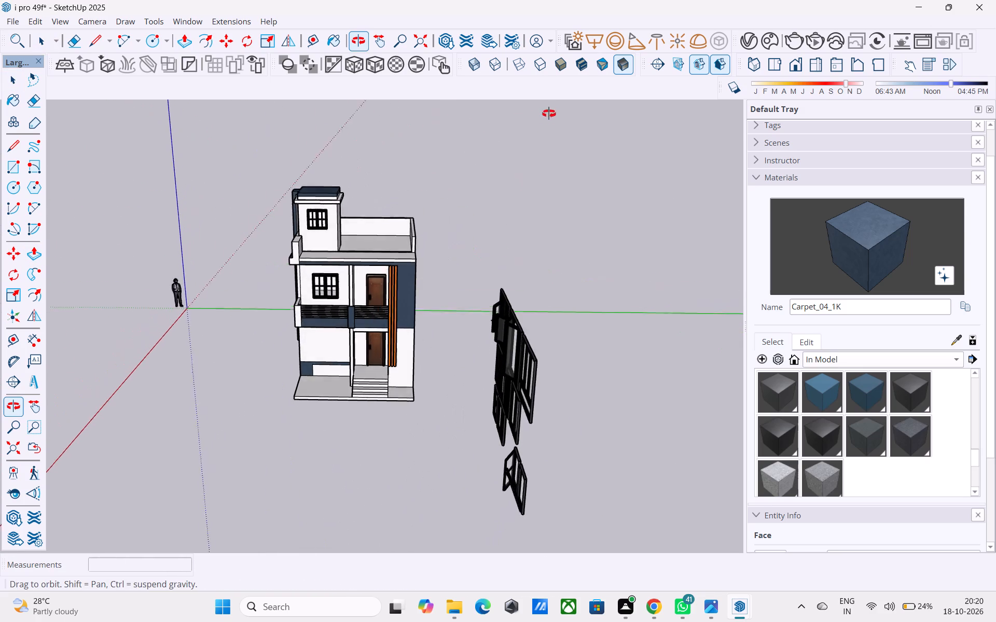
pyautogui.moveTo(549, 114); pyautogui.dragTo(549, 112, button='middle')
pyautogui.moveTo(415, 232); pyautogui.dragTo(445, 203, button='middle')
pyautogui.keyDown('shift'); pyautogui.moveTo(406, 232); pyautogui.dragTo(421, 204, button='middle'); pyautogui.keyUp('shift')
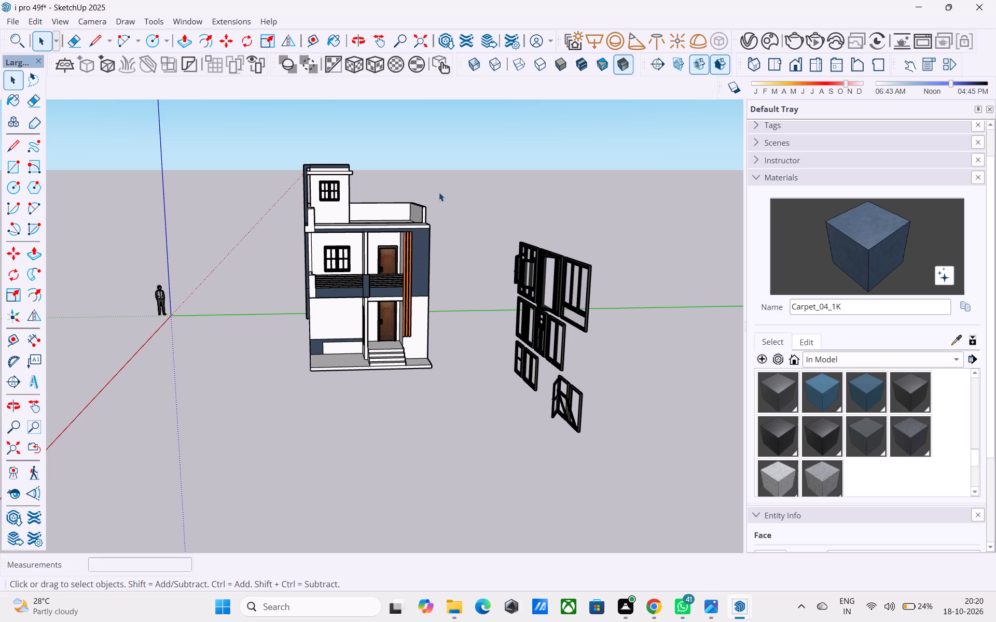
pyautogui.scroll(-6, 416, 235)
pyautogui.moveTo(416, 235); pyautogui.dragTo(433, 175, button='middle')
pyautogui.scroll(9, 436, 177)
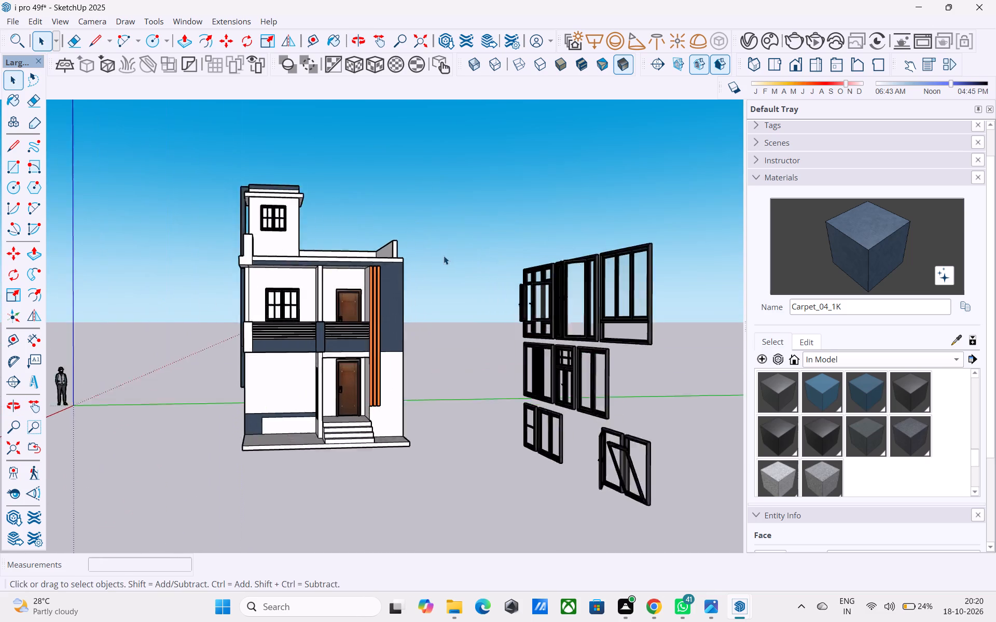
pyautogui.scroll(-3, 442, 256)
pyautogui.moveTo(442, 256); pyautogui.dragTo(404, 330, button='middle')
pyautogui.scroll(5, 403, 330)
pyautogui.scroll(-1, 387, 283)
pyautogui.moveTo(380, 282); pyautogui.dragTo(198, 302, button='middle')
pyautogui.scroll(-4, 265, 245)
pyautogui.moveTo(260, 253); pyautogui.dragTo(373, 231, button='middle')
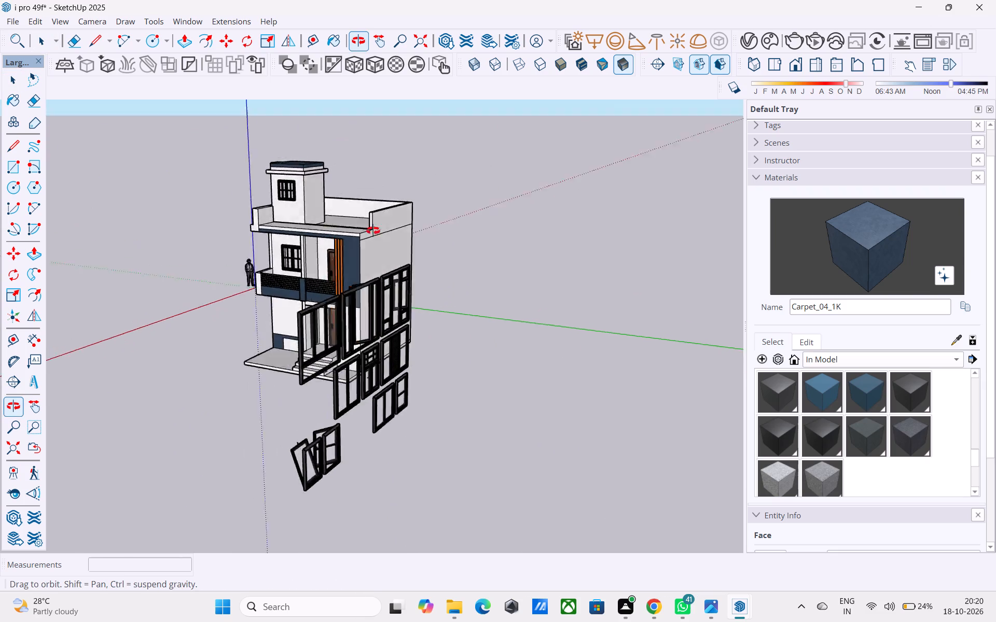
pyautogui.moveTo(373, 231); pyautogui.dragTo(580, 214, button='middle')
pyautogui.scroll(-6, 174, 233)
pyautogui.moveTo(355, 216); pyautogui.dragTo(293, 289, button='middle')
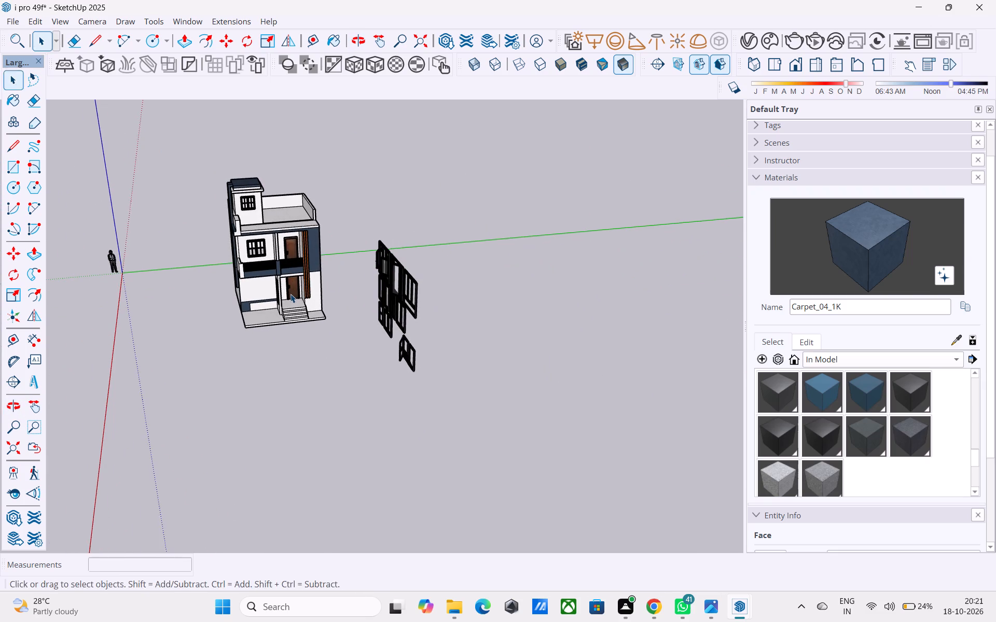
pyautogui.moveTo(290, 294); pyautogui.dragTo(274, 279, button='middle')
pyautogui.scroll(11, 280, 262)
pyautogui.moveTo(292, 219); pyautogui.dragTo(294, 251, button='middle')
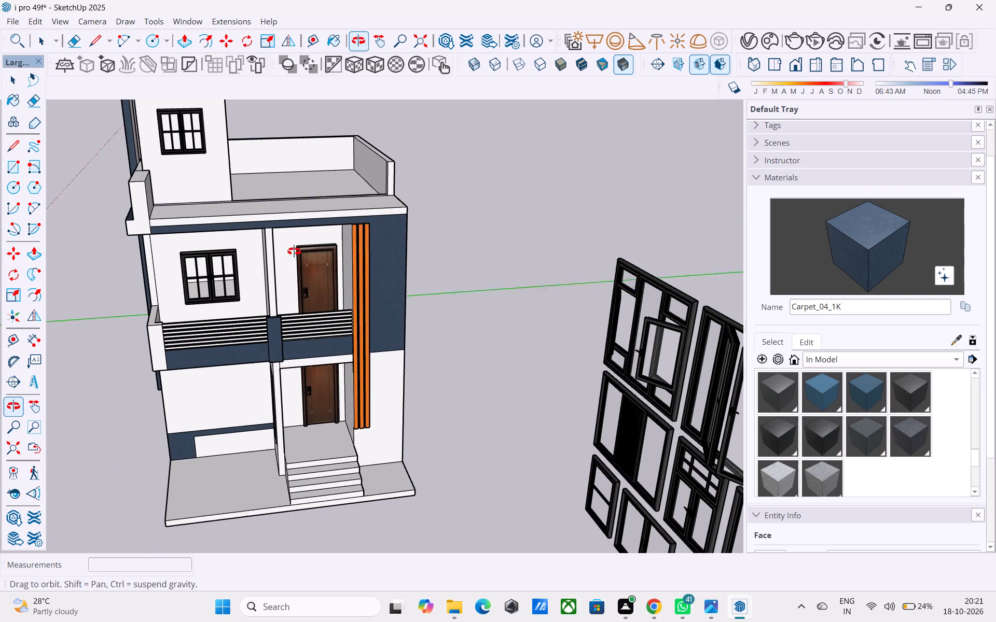
pyautogui.moveTo(294, 251); pyautogui.dragTo(295, 159, button='middle')
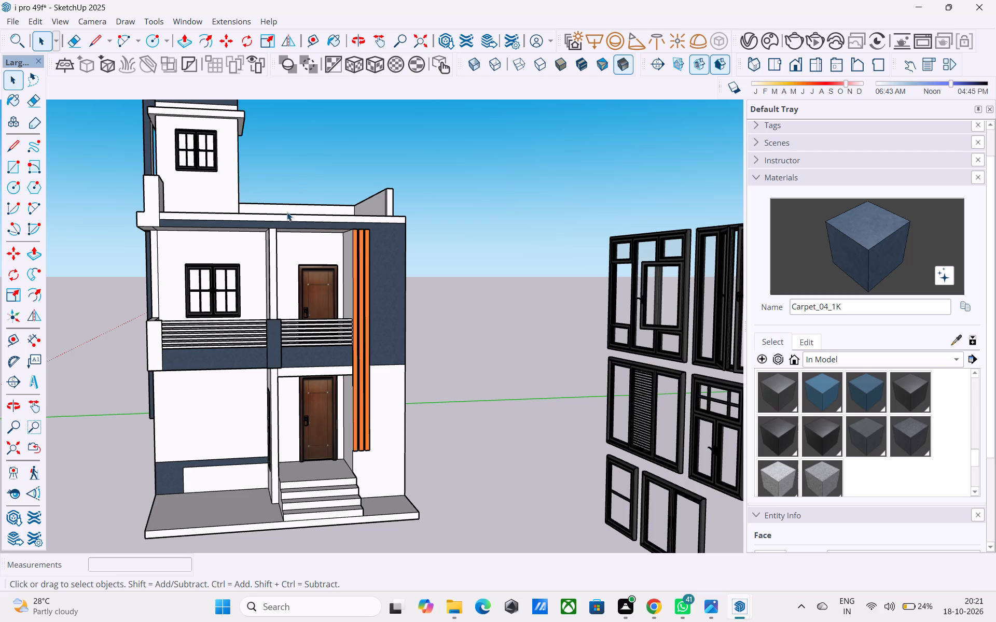
pyautogui.scroll(-3, 291, 225)
pyautogui.moveTo(299, 239); pyautogui.dragTo(293, 251, button='middle')
pyautogui.scroll(-3, 292, 248)
pyautogui.moveTo(292, 248); pyautogui.dragTo(360, 295, button='middle')
pyautogui.moveTo(364, 295); pyautogui.dragTo(407, 263, button='middle')
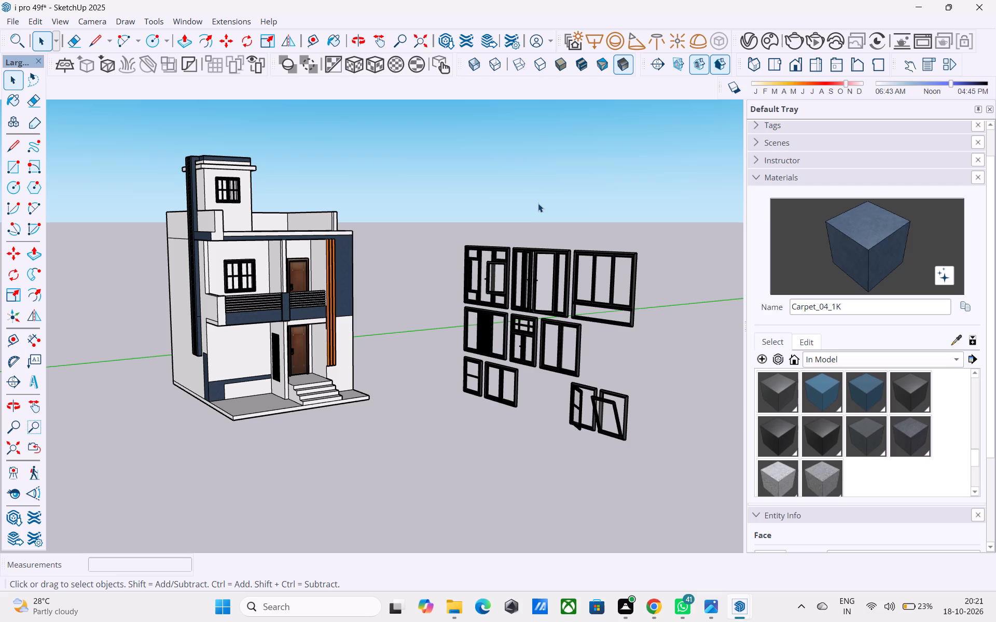
pyautogui.scroll(-1, 543, 208)
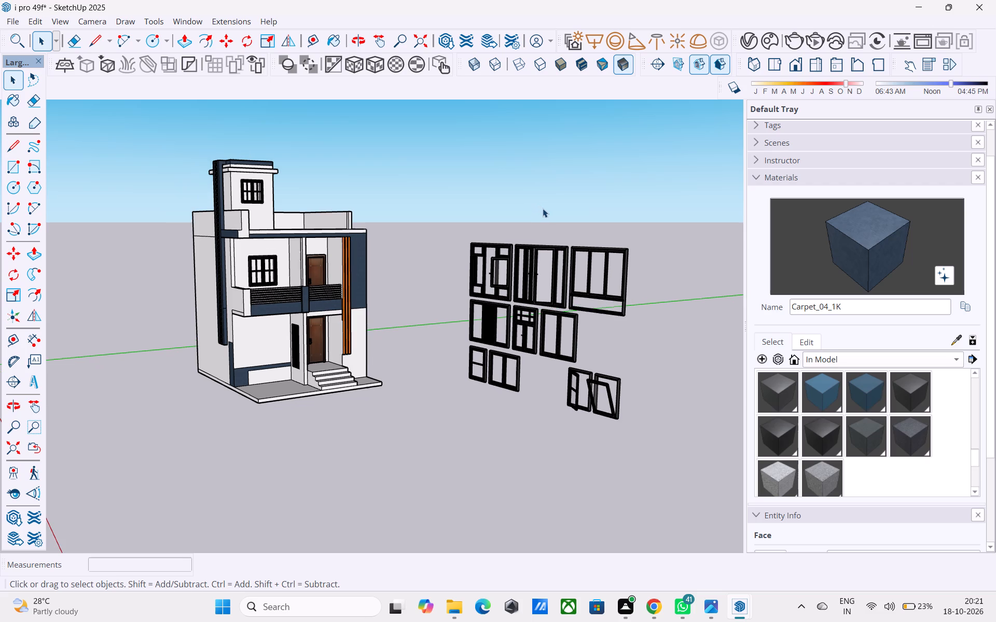
pyautogui.scroll(-2, 543, 211)
pyautogui.moveTo(543, 215); pyautogui.dragTo(439, 344, button='middle')
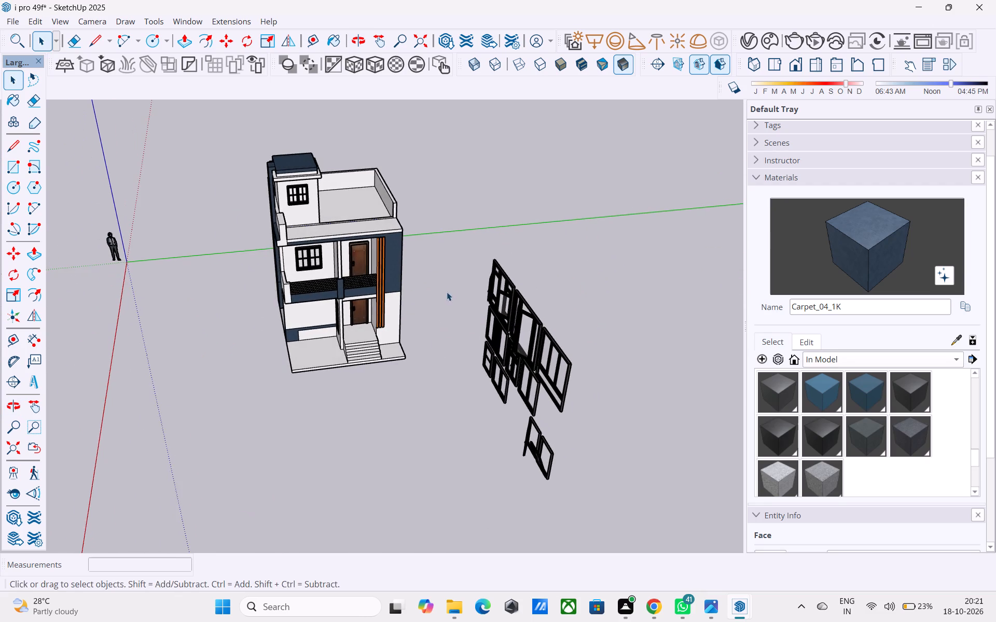
pyautogui.moveTo(454, 272); pyautogui.dragTo(476, 250, button='middle')
# Draw a vertical line across the blue band under the roof slab, from the opening's corner beside the orange fins to the band's upper edge.
pyautogui.scroll(3, 455, 254)
pyautogui.scroll(1, 377, 229)
pyautogui.scroll(-2, 371, 229)
pyautogui.moveTo(369, 232); pyautogui.dragTo(342, 201, button='middle')
pyautogui.scroll(6, 342, 201)
pyautogui.keyDown('shift'); pyautogui.moveTo(334, 200); pyautogui.dragTo(340, 204, button='middle'); pyautogui.keyUp('shift')
pyautogui.scroll(3, 349, 266)
pyautogui.keyDown('shift'); pyautogui.moveTo(359, 275); pyautogui.dragTo(368, 284, button='middle'); pyautogui.keyUp('shift')
pyautogui.scroll(3, 356, 303)
pyautogui.moveTo(352, 300); pyautogui.dragTo(354, 284, button='middle')
pyautogui.scroll(2, 364, 271)
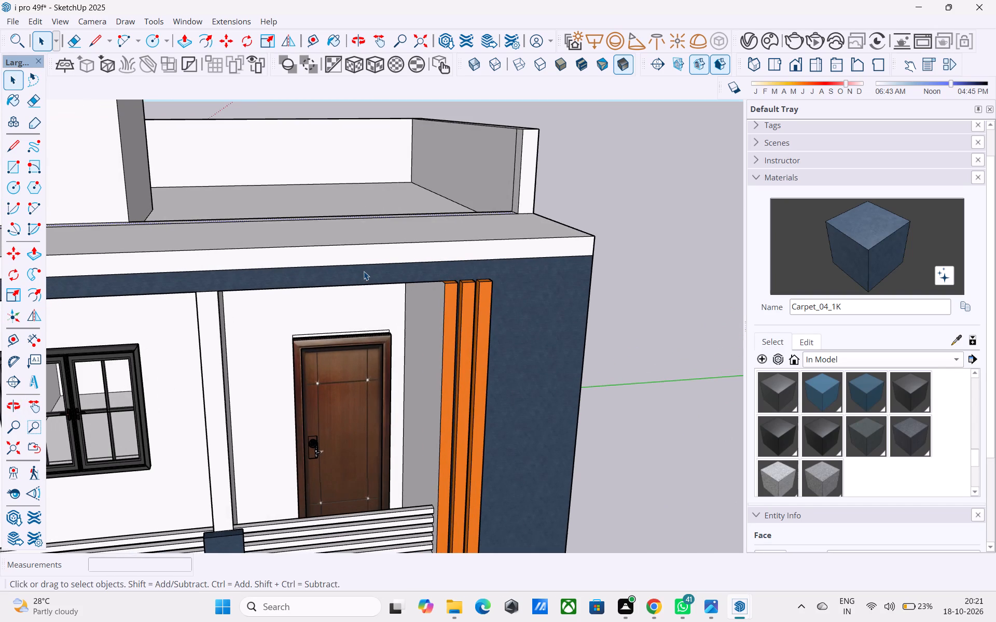
pyautogui.scroll(1, 363, 271)
pyautogui.moveTo(363, 271); pyautogui.dragTo(335, 273, button='middle')
pyautogui.scroll(2, 473, 262)
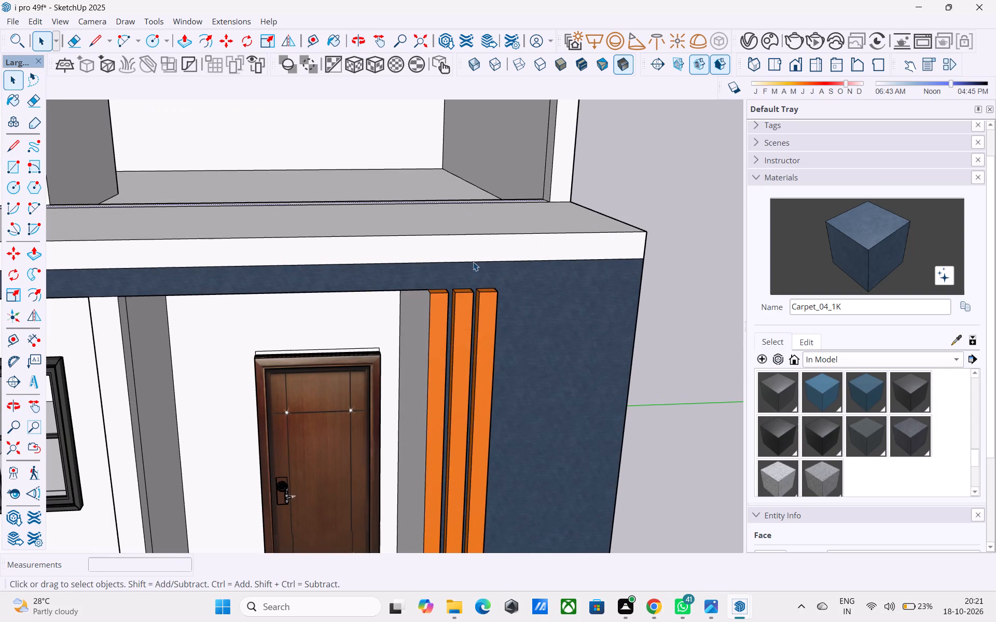
pyautogui.moveTo(477, 271); pyautogui.dragTo(493, 271, button='middle')
pyautogui.moveTo(482, 277); pyautogui.dragTo(533, 265, button='middle')
pyautogui.scroll(3, 445, 282)
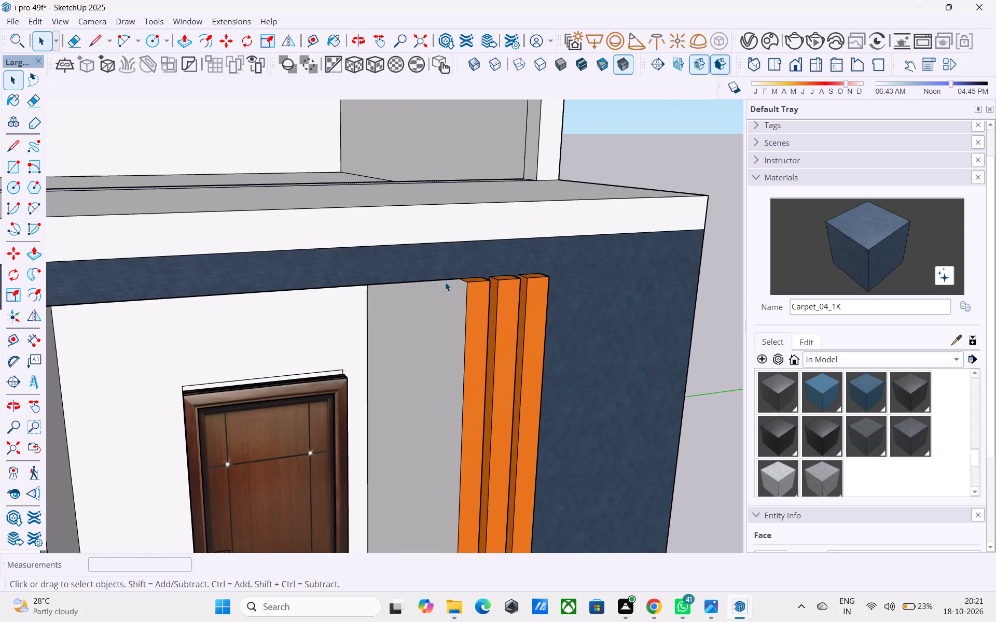
pyautogui.press('l')
pyautogui.click(458, 279)
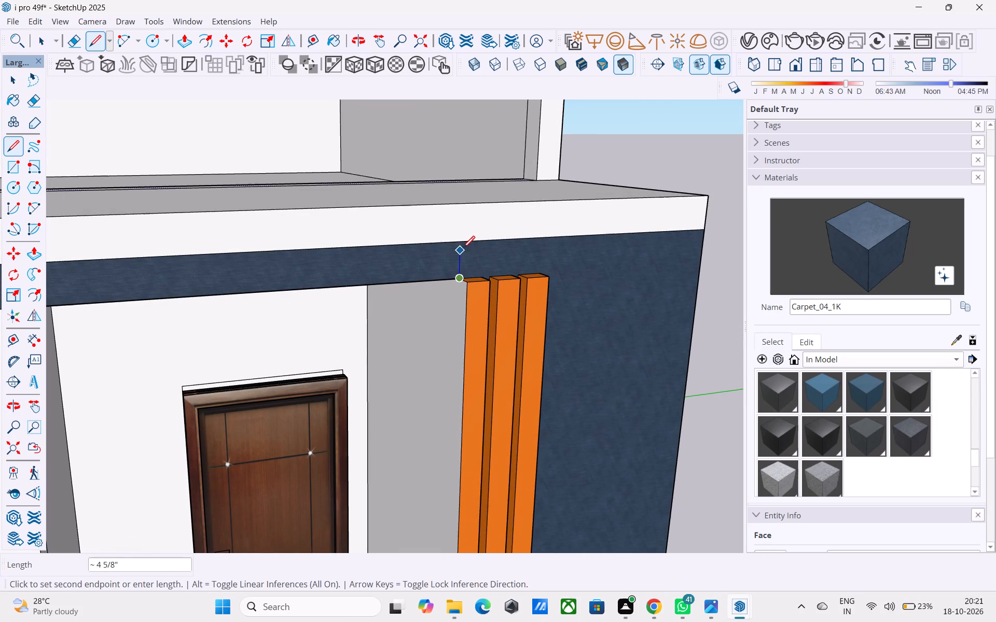
pyautogui.click(462, 248)
pyautogui.press('space')
# Copy the vertical line 4' along the blue band, over the first-floor door and away from the orange fins.
pyautogui.click(460, 252)
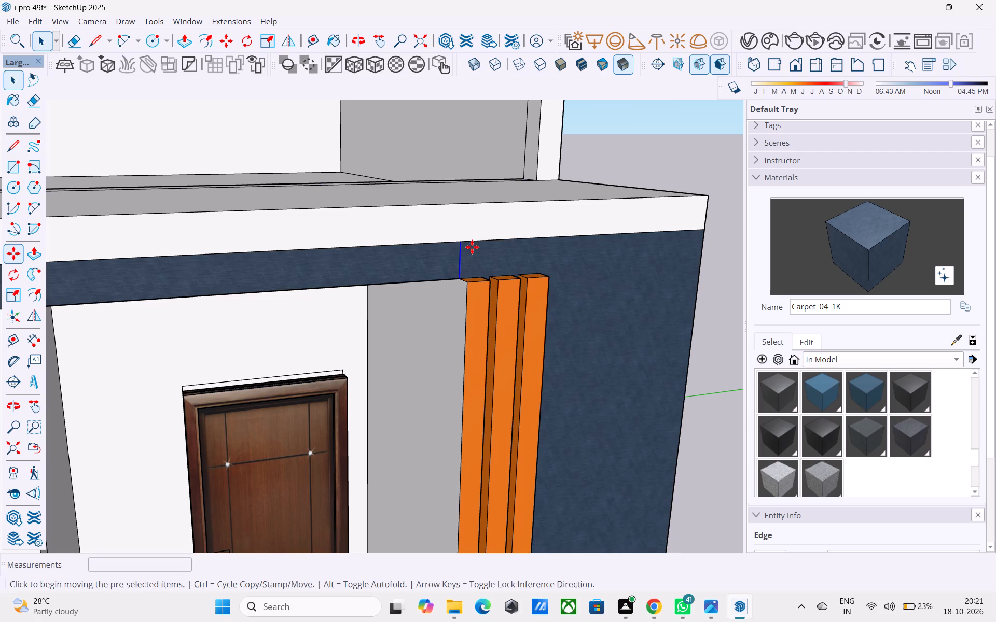
pyautogui.press('m')
pyautogui.click(462, 239)
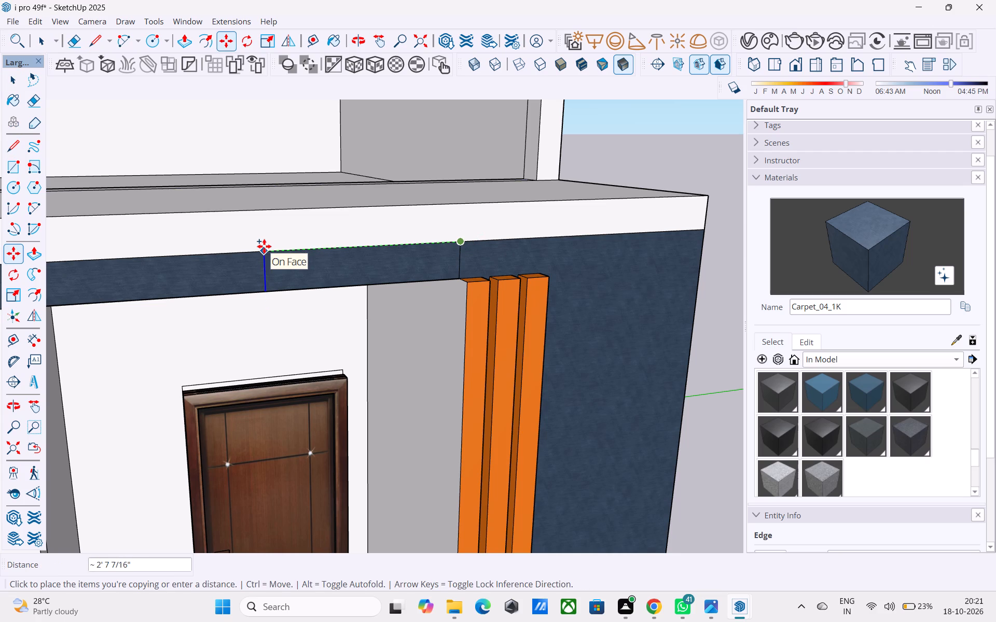
pyautogui.write("4'")
pyautogui.press('Return')
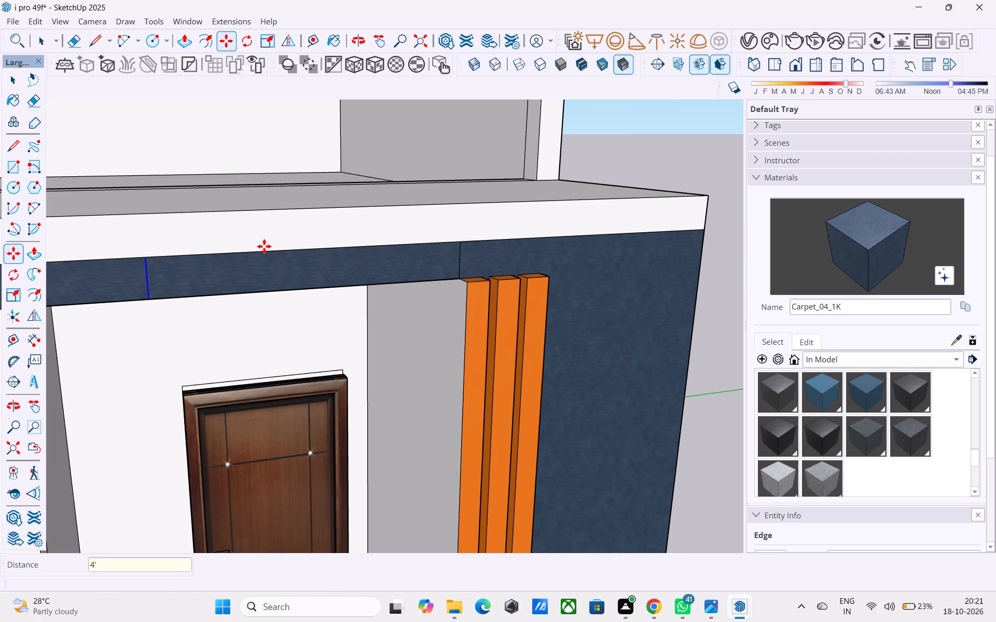
# Copy the vertical dividing line 2' further along the blue band, away from the orange fins, to the white column's outer edge.
pyautogui.scroll(-4, 305, 179)
pyautogui.moveTo(304, 183); pyautogui.dragTo(290, 193, button='middle')
pyautogui.press('space')
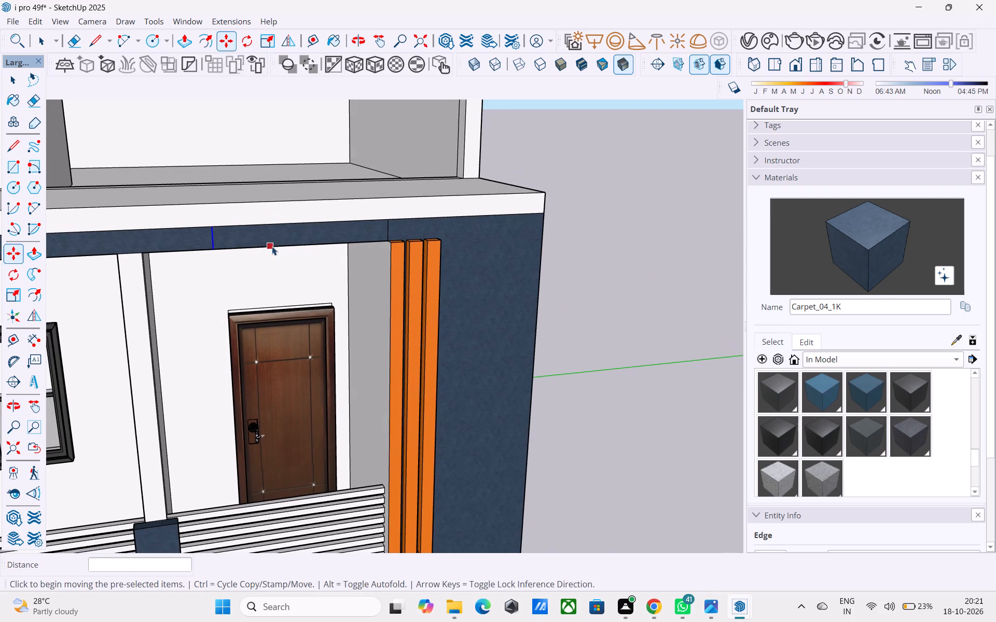
pyautogui.click(283, 233)
pyautogui.scroll(-6, 274, 243)
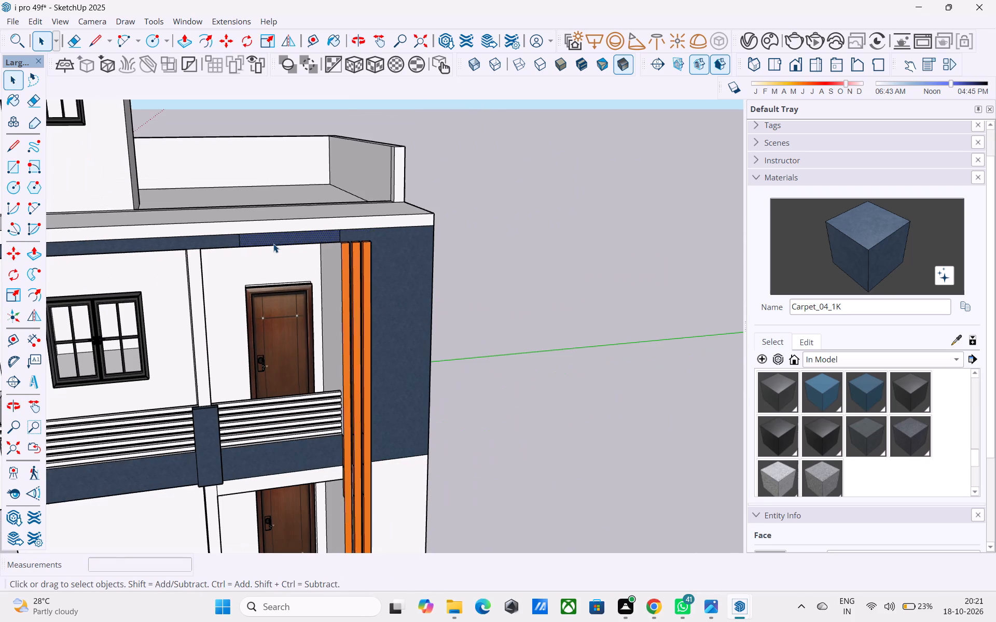
pyautogui.scroll(-2, 457, 243)
pyautogui.moveTo(399, 263); pyautogui.dragTo(339, 277, button='middle')
pyautogui.scroll(4, 311, 268)
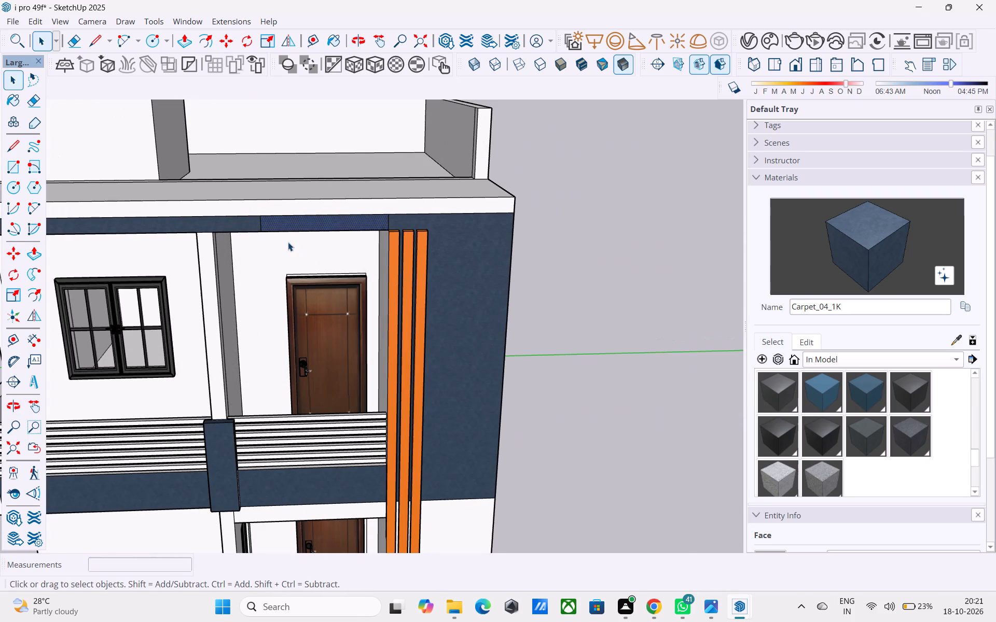
pyautogui.click(260, 223)
pyautogui.press('m')
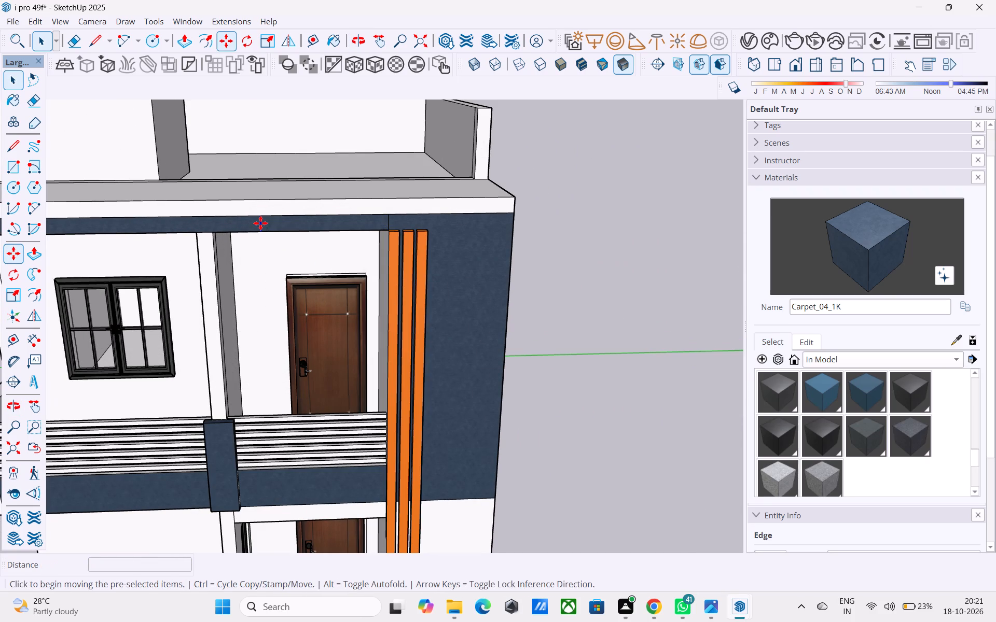
pyautogui.scroll(3, 260, 223)
pyautogui.click(261, 238)
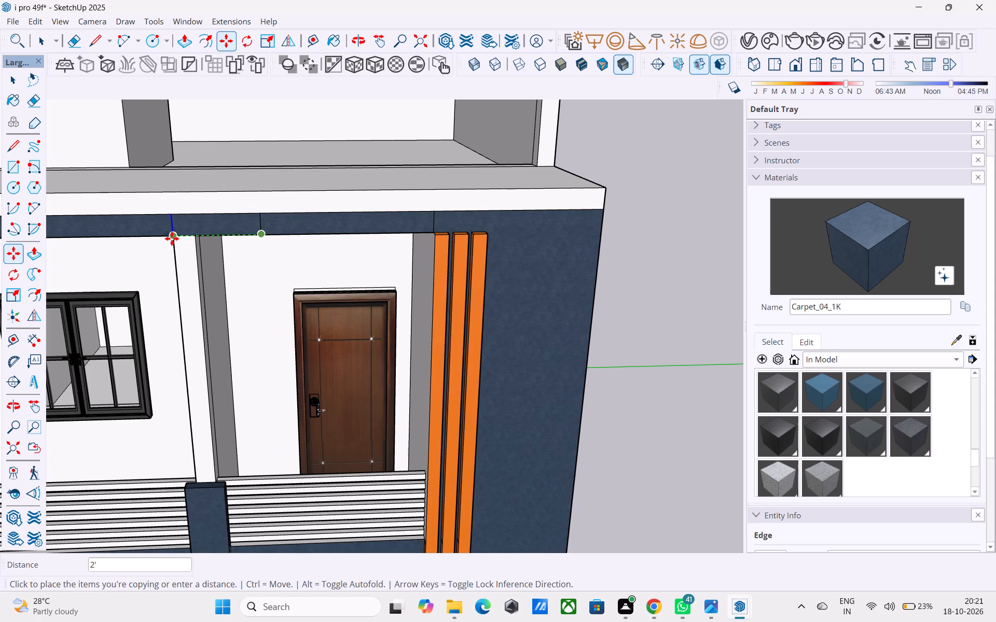
pyautogui.click(172, 238)
# Erase the intermediate vertical line on the blue band, leaving one segment between the column and the orange fins.
pyautogui.press('e')
pyautogui.click(258, 230)
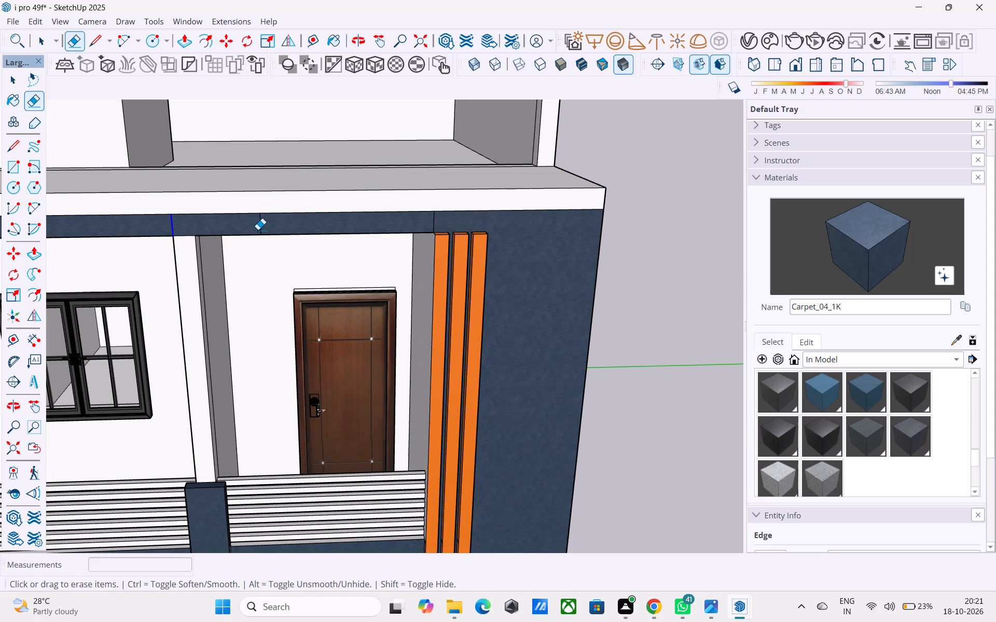
pyautogui.click(261, 230)
# Push/Pull the blue band segment above the first-floor door outward 6".
pyautogui.press('space')
pyautogui.click(258, 227)
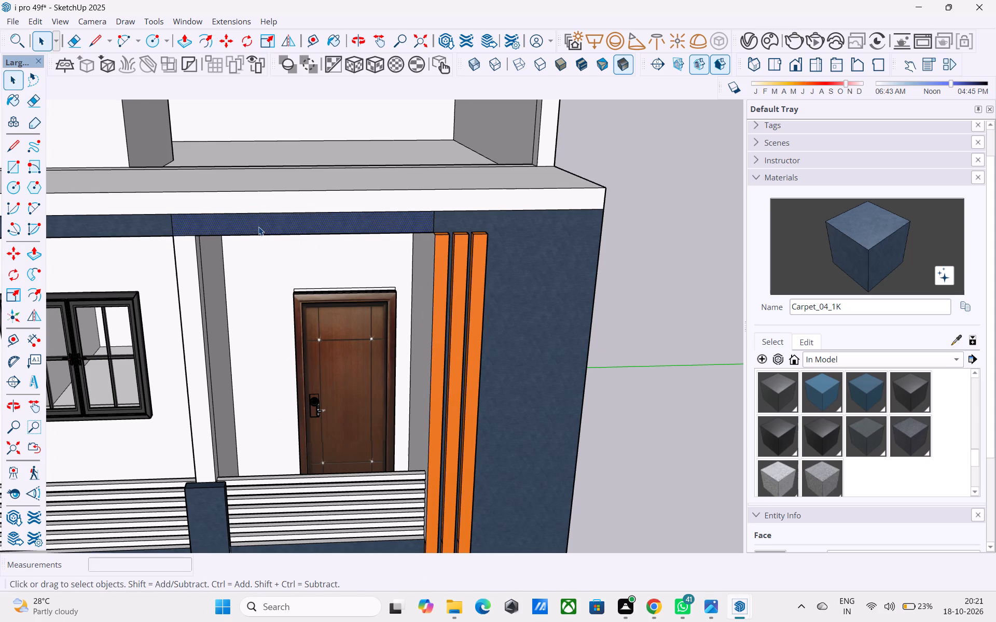
pyautogui.press('p')
pyautogui.click(258, 227)
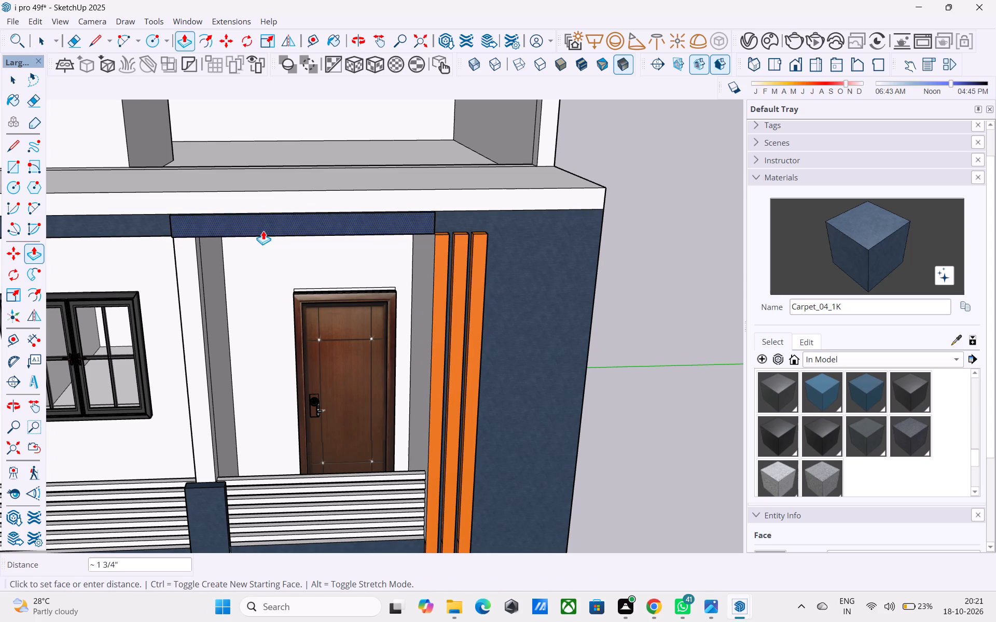
pyautogui.write('6"')
pyautogui.press('Return')
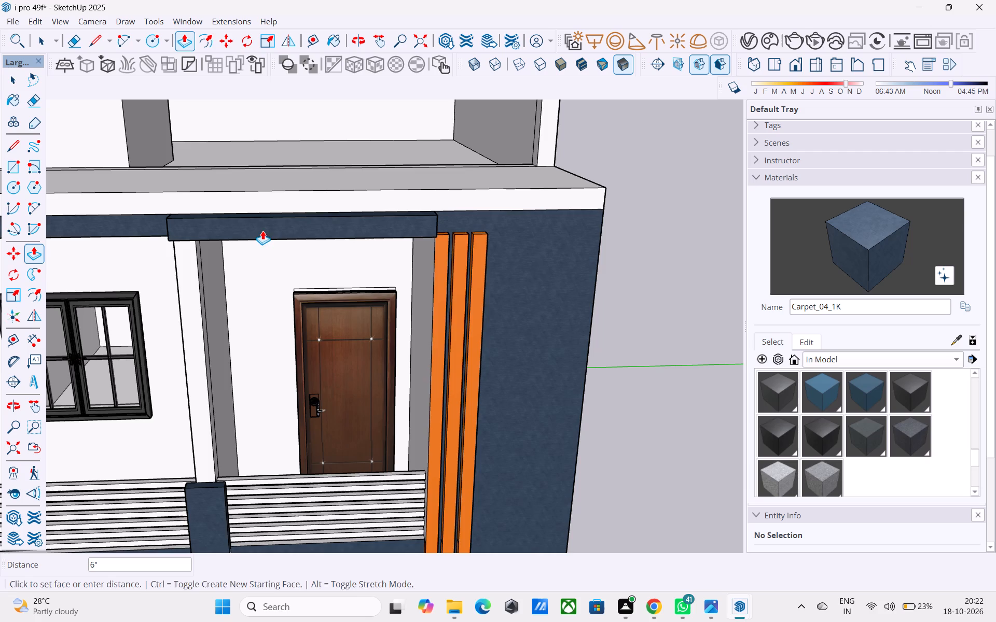
pyautogui.press('space')
# Pull the projecting blue segment's top face up to the roof slab's top surface.
pyautogui.scroll(-4, 264, 231)
pyautogui.moveTo(265, 231); pyautogui.dragTo(497, 272, button='middle')
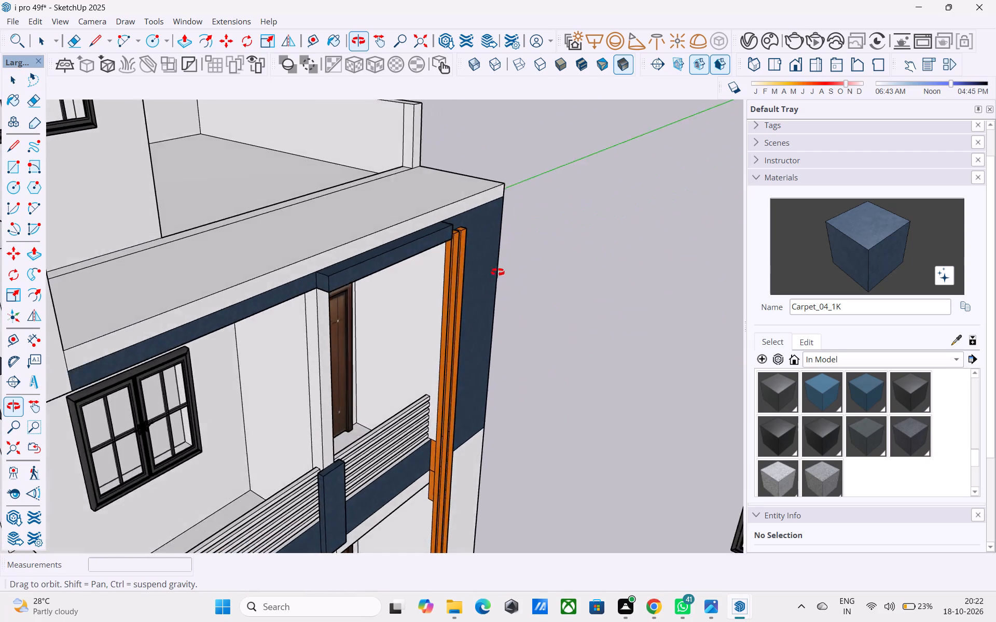
pyautogui.moveTo(497, 272); pyautogui.dragTo(525, 328, button='middle')
pyautogui.scroll(3, 439, 294)
pyautogui.click(402, 283)
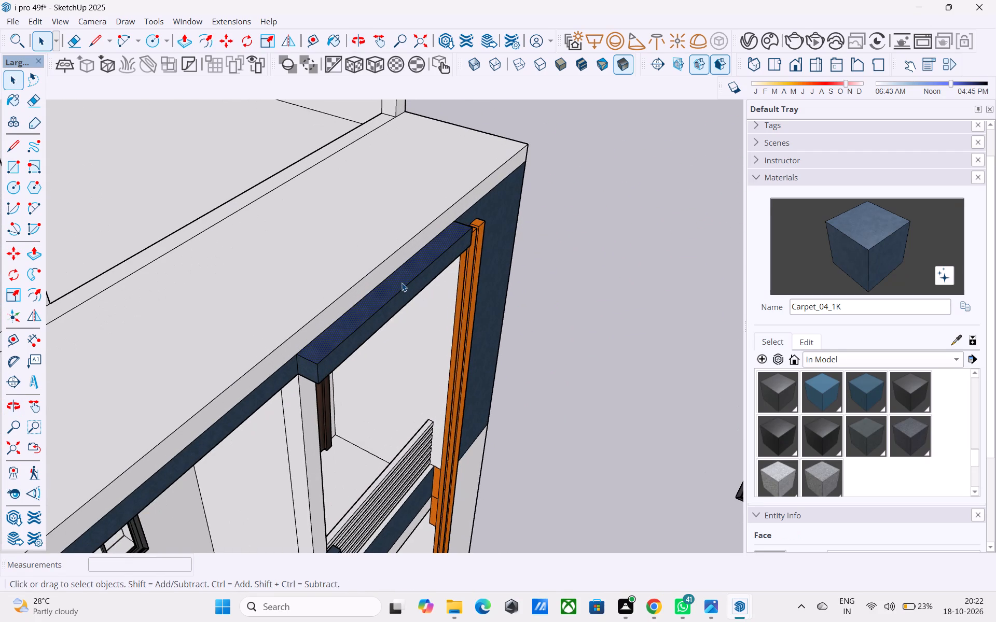
pyautogui.press('p')
pyautogui.click(406, 275)
pyautogui.scroll(-4, 409, 231)
pyautogui.moveTo(398, 199); pyautogui.dragTo(397, 179, button='middle')
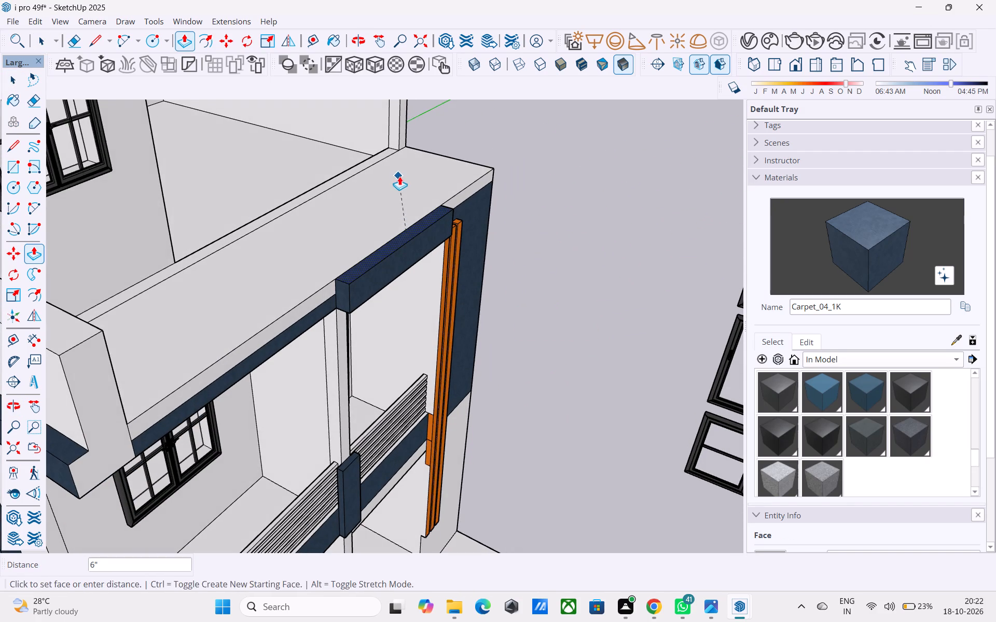
pyautogui.click(399, 176)
# Raise the blue block's top face another 2' 6" above the roof slab.
pyautogui.click(416, 219)
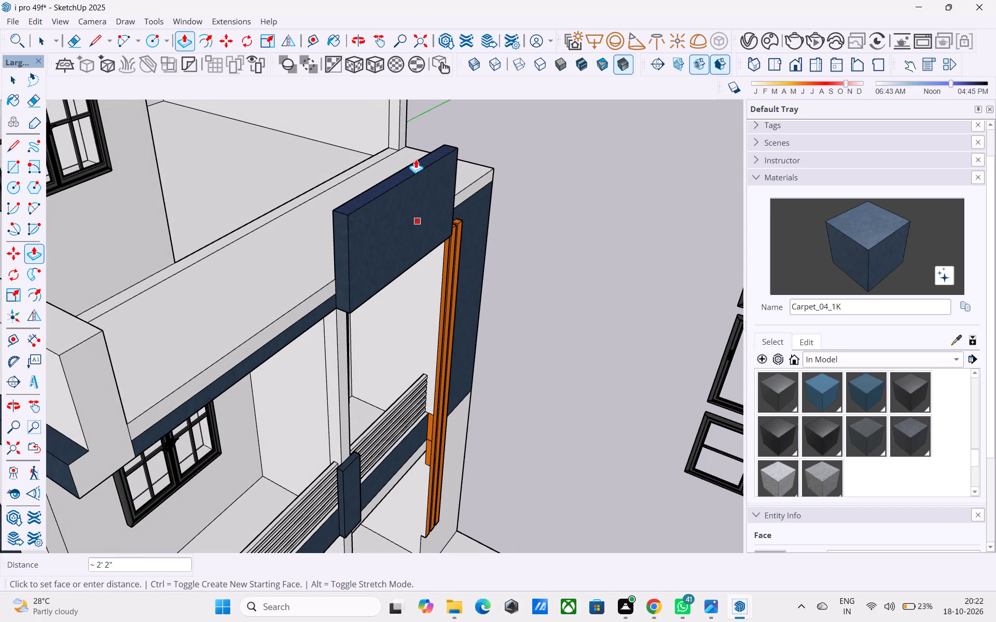
pyautogui.write("2'")
pyautogui.press('Return')
pyautogui.write("2.5'")
pyautogui.press('Return')
# Pull the raised blue panel's rear face 4' back over the roof slab to form a deep box.
pyautogui.scroll(-4, 415, 159)
pyautogui.moveTo(414, 160); pyautogui.dragTo(231, 142, button='middle')
pyautogui.moveTo(451, 199); pyautogui.dragTo(186, 162, button='middle')
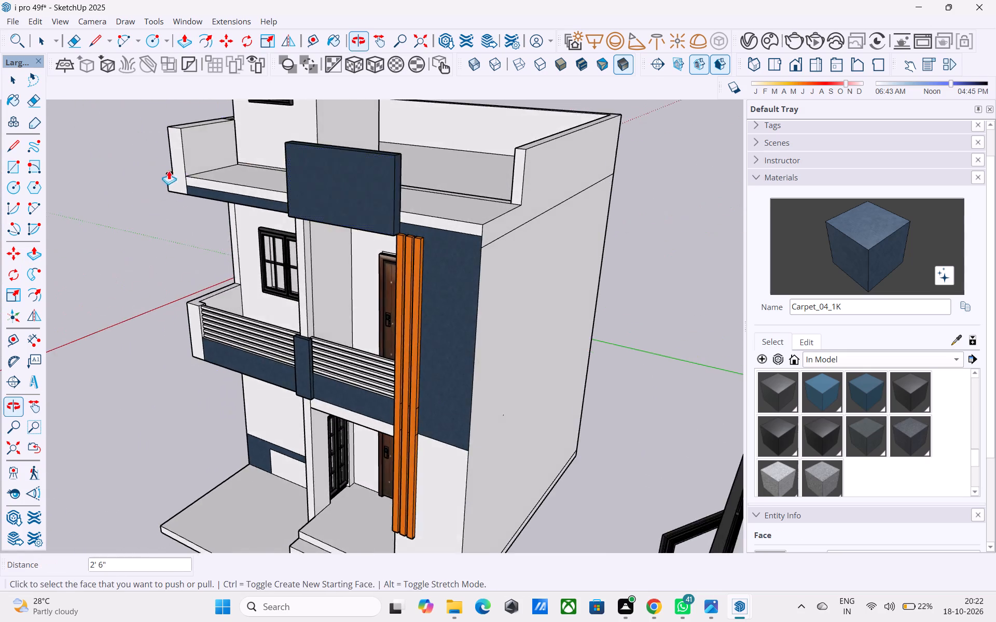
pyautogui.moveTo(375, 181); pyautogui.dragTo(121, 231, button='middle')
pyautogui.scroll(-2, 135, 252)
pyautogui.moveTo(294, 176); pyautogui.dragTo(273, 176, button='middle')
pyautogui.scroll(4, 273, 178)
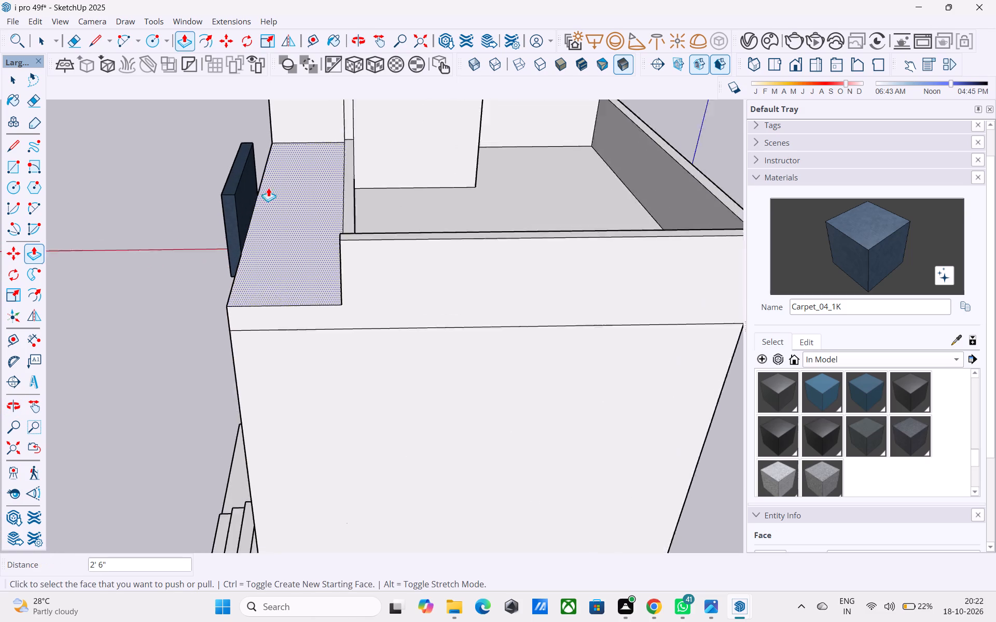
pyautogui.scroll(3, 268, 188)
pyautogui.click(232, 202)
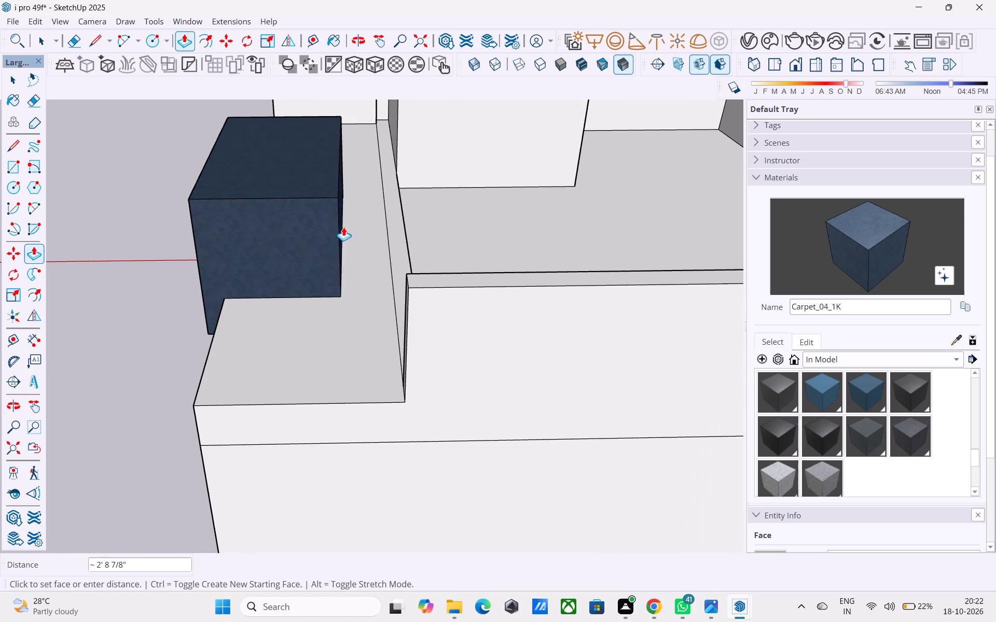
pyautogui.click(393, 220)
# Offset the outline of the blue box's front face 6" inward.
pyautogui.moveTo(369, 238); pyautogui.dragTo(655, 181, button='middle')
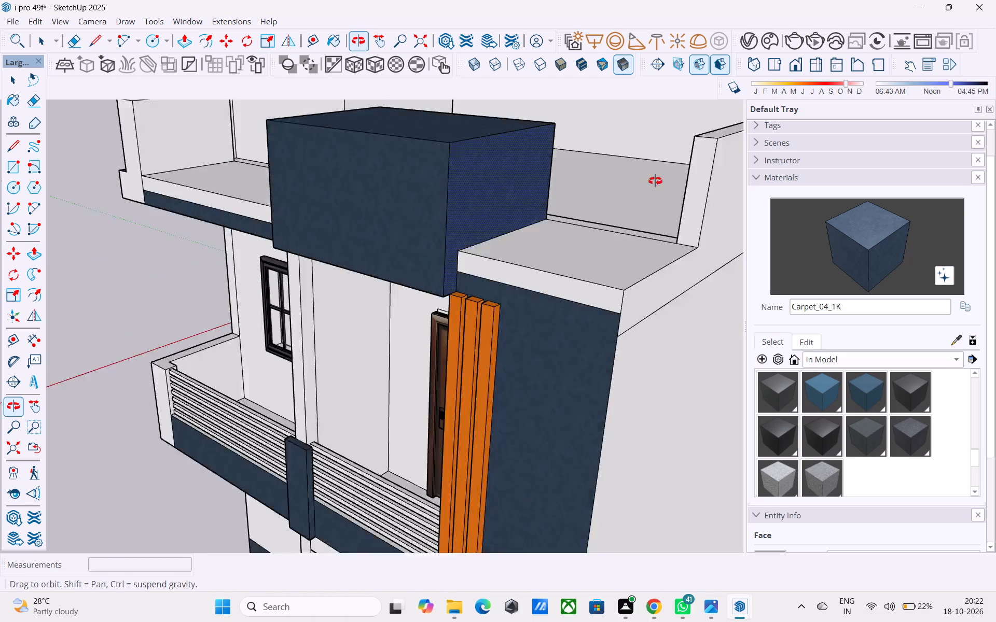
pyautogui.moveTo(655, 181); pyautogui.dragTo(687, 173, button='middle')
pyautogui.scroll(-3, 431, 265)
pyautogui.moveTo(316, 320); pyautogui.dragTo(691, 302, button='middle')
pyautogui.moveTo(546, 309); pyautogui.dragTo(251, 345, button='middle')
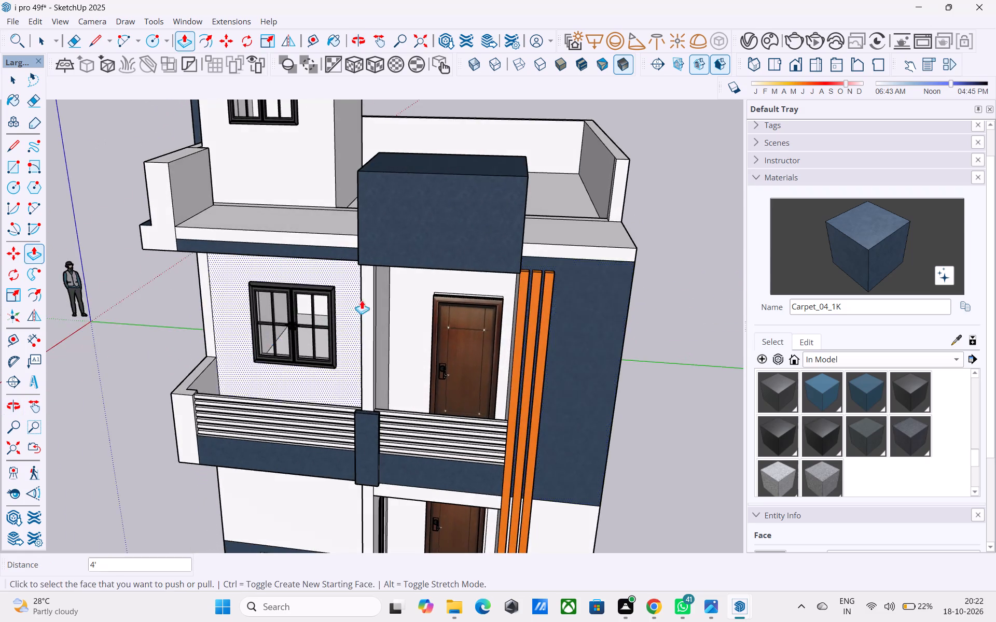
pyautogui.moveTo(353, 300); pyautogui.dragTo(201, 264, button='middle')
pyautogui.moveTo(358, 251); pyautogui.dragTo(568, 185, button='middle')
pyautogui.scroll(-3, 298, 241)
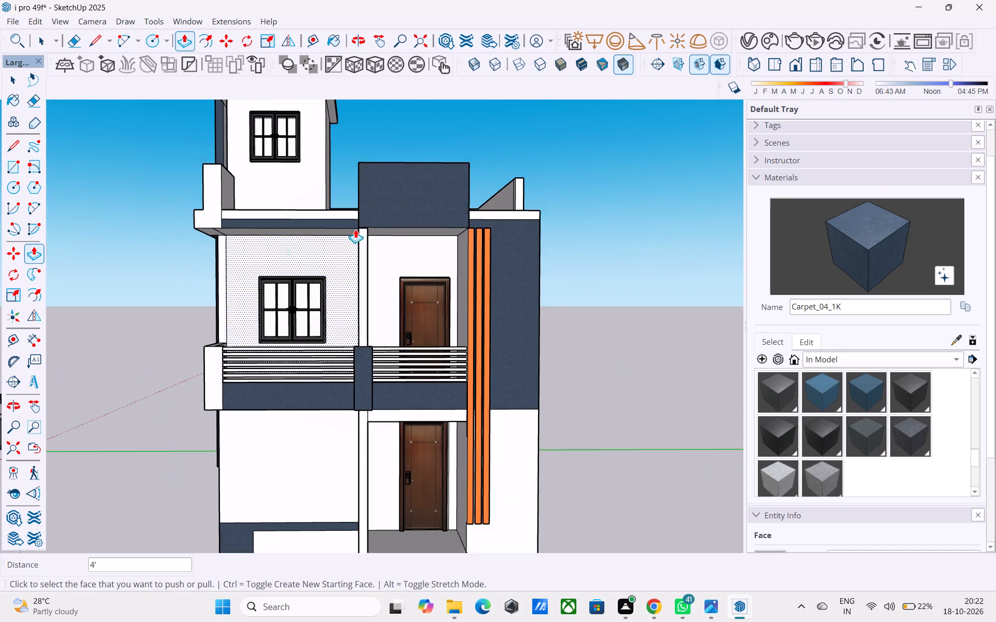
pyautogui.scroll(7, 394, 205)
pyautogui.press('space')
pyautogui.click(402, 194)
pyautogui.press('f')
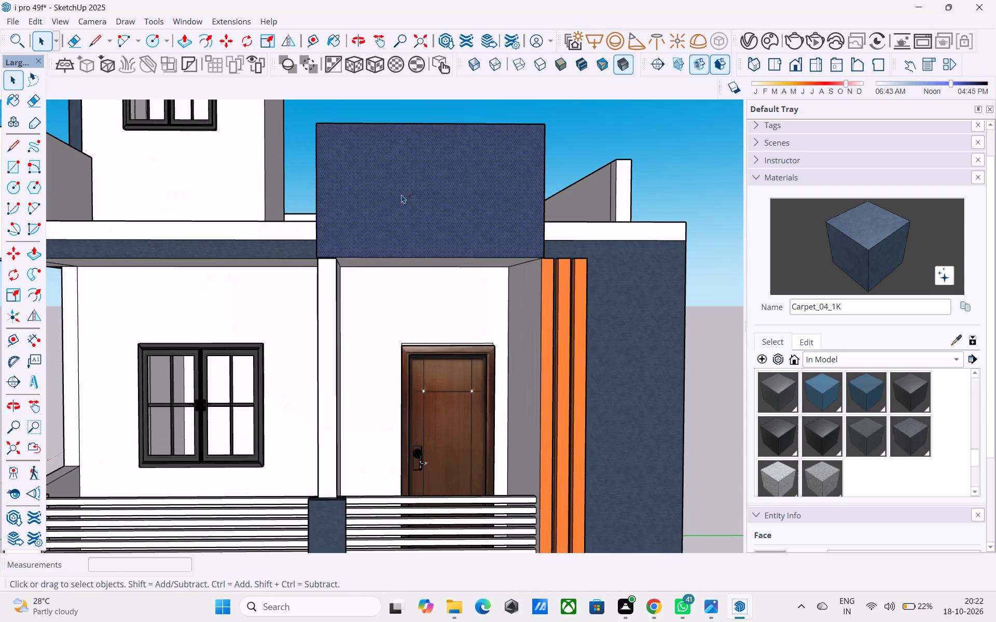
pyautogui.click(402, 194)
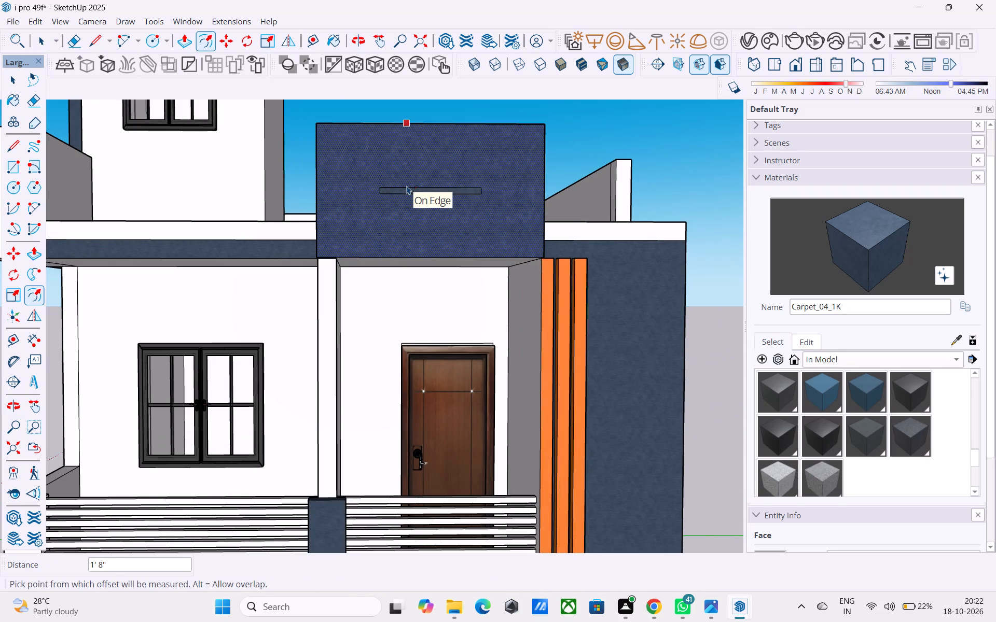
pyautogui.write('6"')
pyautogui.press('Return')
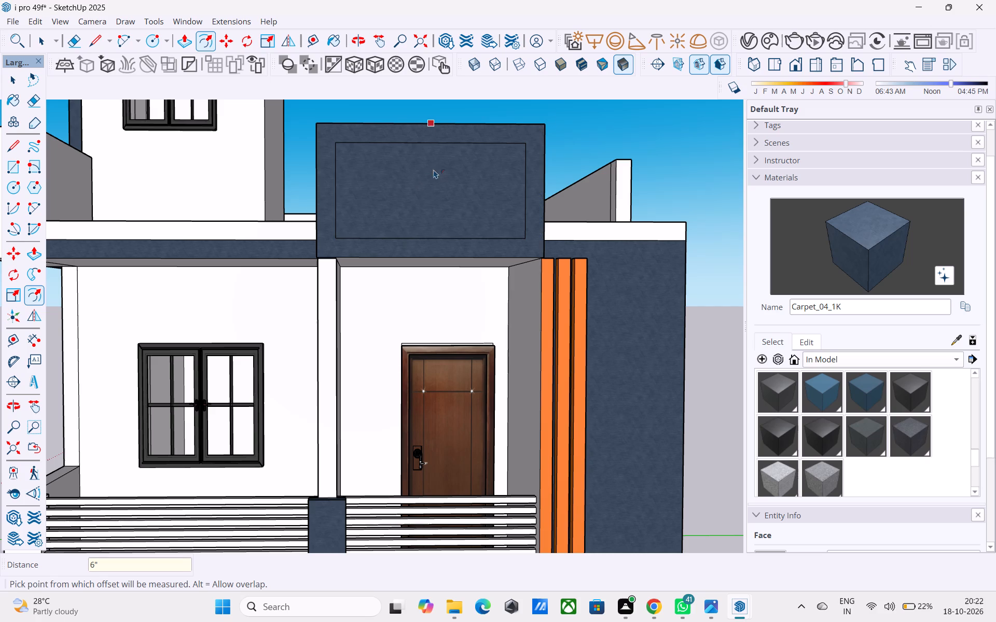
# Draw lines extending the inset outline's upper and lower edges to the box's side edge above the orange fins.
pyautogui.press('l')
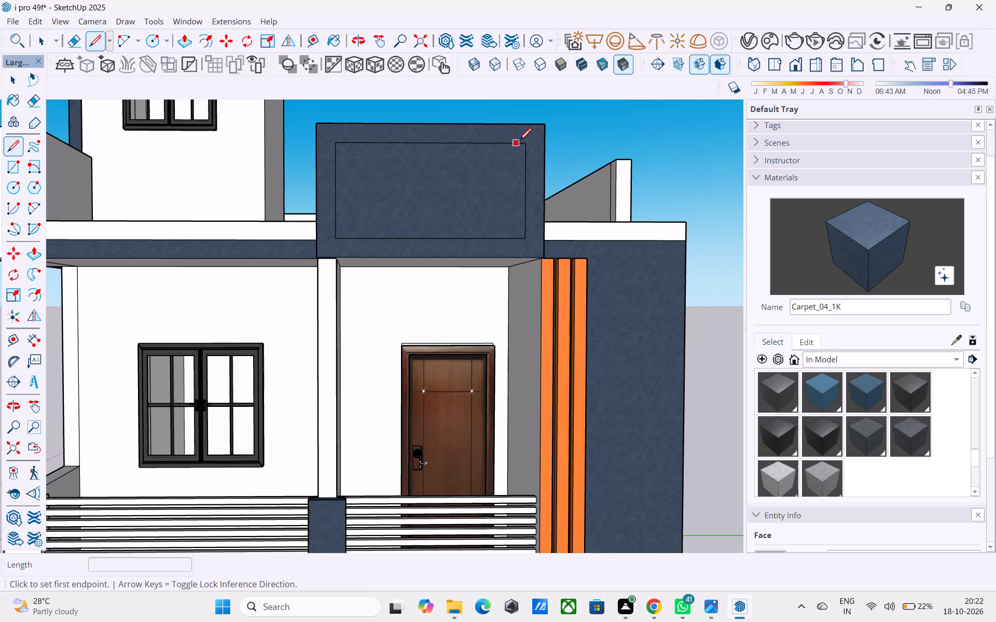
pyautogui.click(523, 145)
pyautogui.click(549, 145)
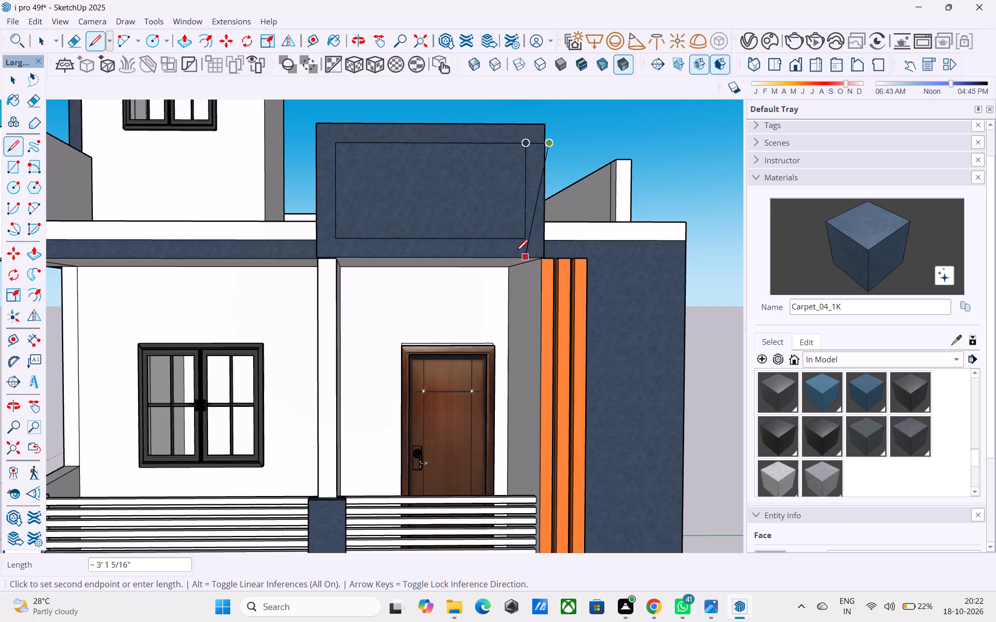
pyautogui.press('l')
pyautogui.click(524, 237)
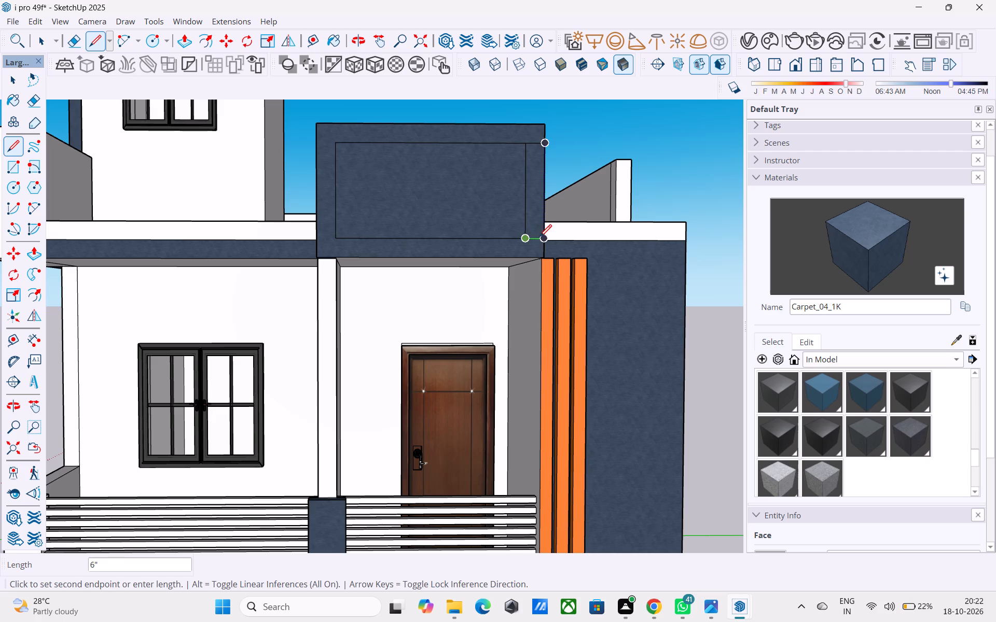
pyautogui.click(543, 238)
# Erase the inset outline's vertical edge nearest the orange fins and the line stub overhanging the box's side.
pyautogui.press('e')
pyautogui.moveTo(530, 207); pyautogui.dragTo(523, 204)
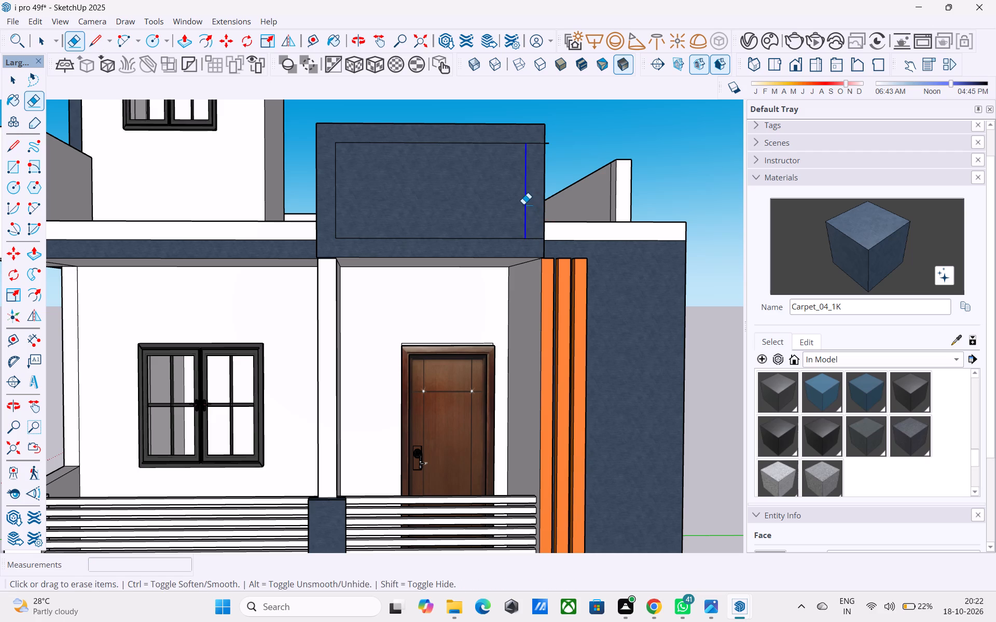
pyautogui.moveTo(546, 149); pyautogui.dragTo(561, 149, button='middle')
pyautogui.scroll(4, 561, 149)
pyautogui.click(506, 130)
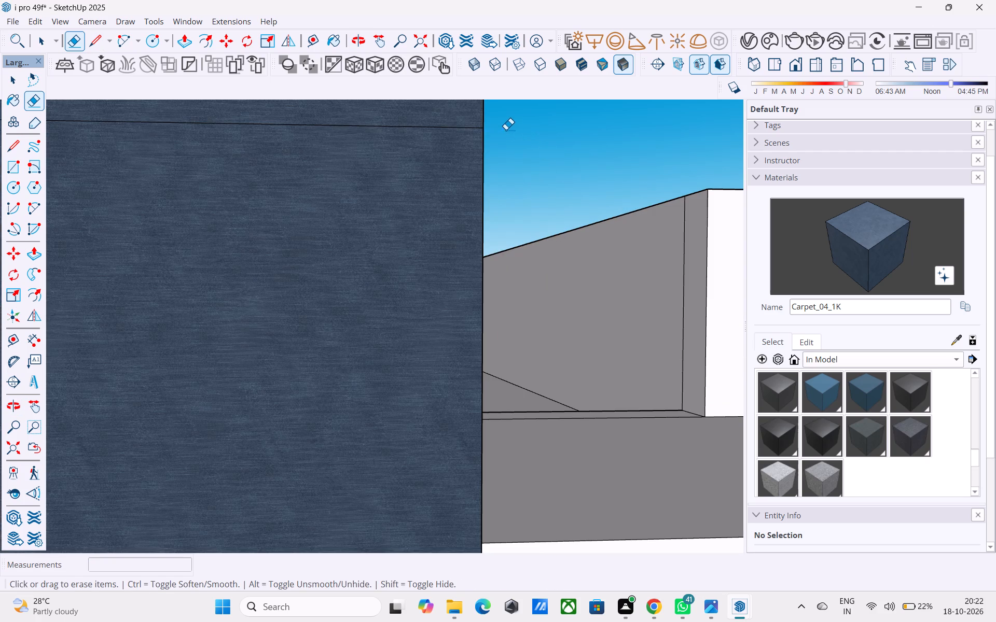
# Examine the blue roof box and its open-sided inset outline from above, the front and the side.
pyautogui.scroll(-8, 517, 145)
pyautogui.moveTo(519, 192); pyautogui.dragTo(274, 330, button='middle')
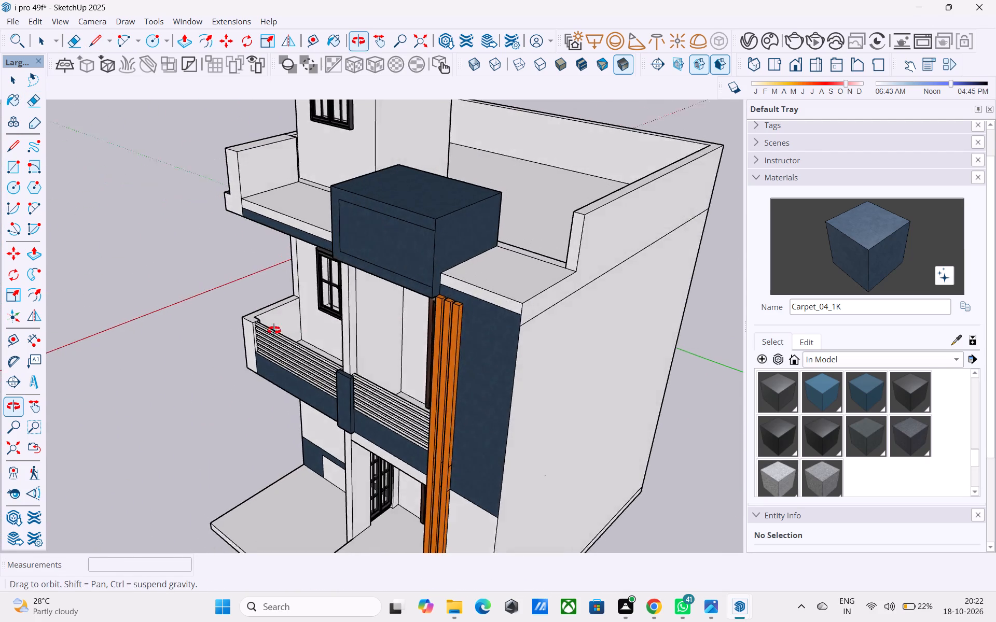
pyautogui.moveTo(274, 330); pyautogui.dragTo(272, 331, button='middle')
pyautogui.scroll(11, 359, 209)
pyautogui.press('space')
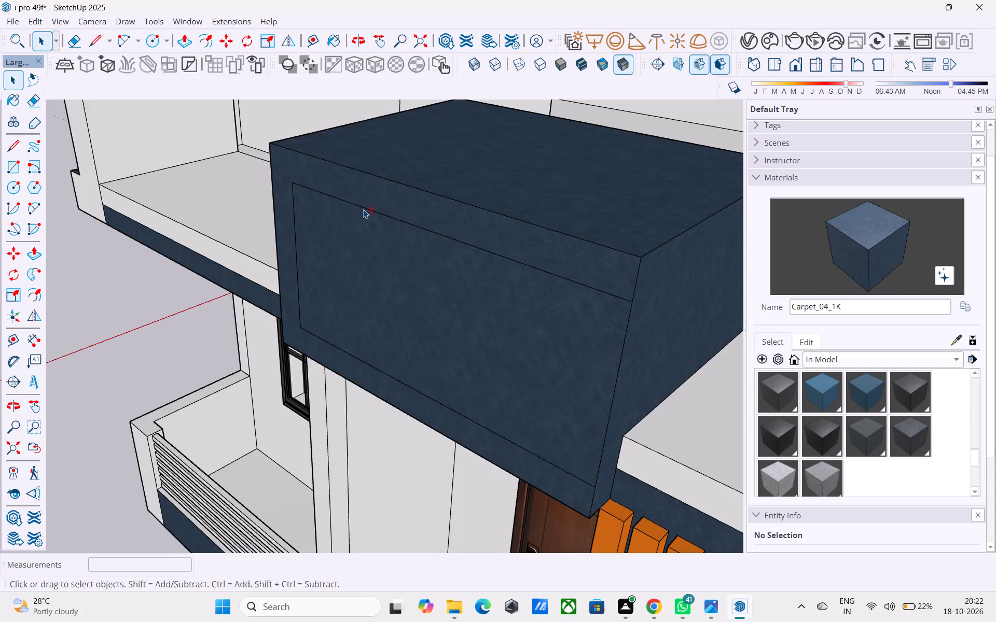
pyautogui.keyDown('shift'); pyautogui.moveTo(362, 223); pyautogui.dragTo(347, 273, button='middle'); pyautogui.keyUp('shift')
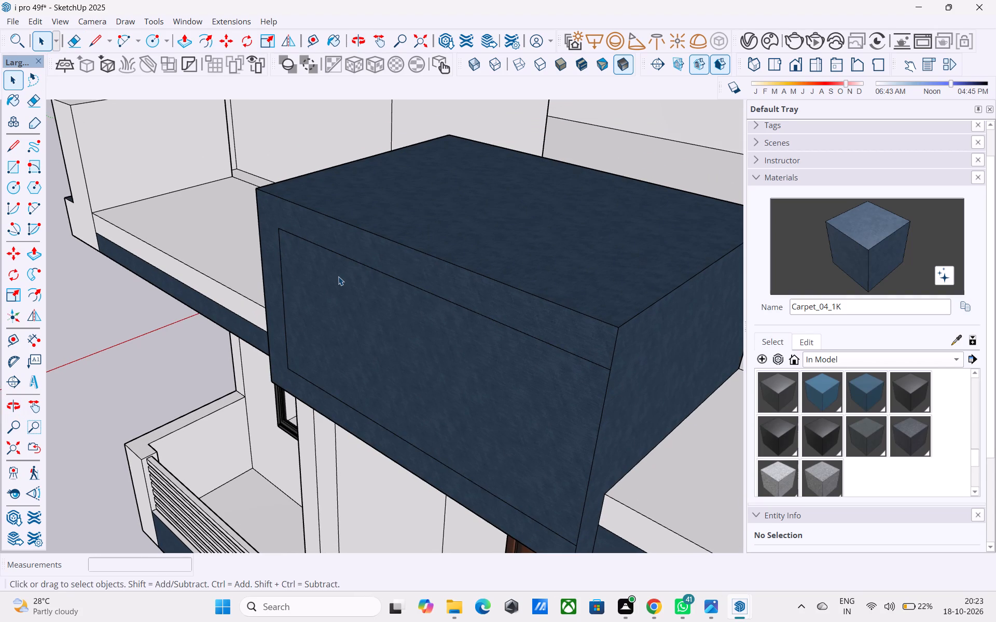
pyautogui.scroll(-2, 386, 228)
pyautogui.moveTo(386, 228); pyautogui.dragTo(386, 202, button='middle')
pyautogui.scroll(-5, 376, 197)
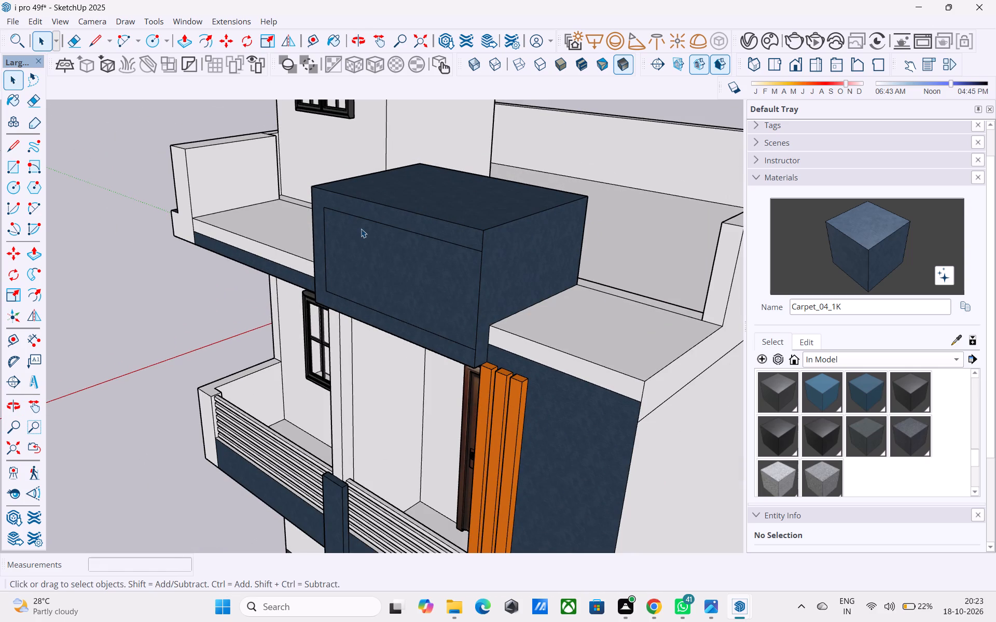
pyautogui.keyDown('shift'); pyautogui.middleClick(361, 229); pyautogui.keyUp('shift')
pyautogui.scroll(3, 361, 215)
pyautogui.scroll(-3, 359, 215)
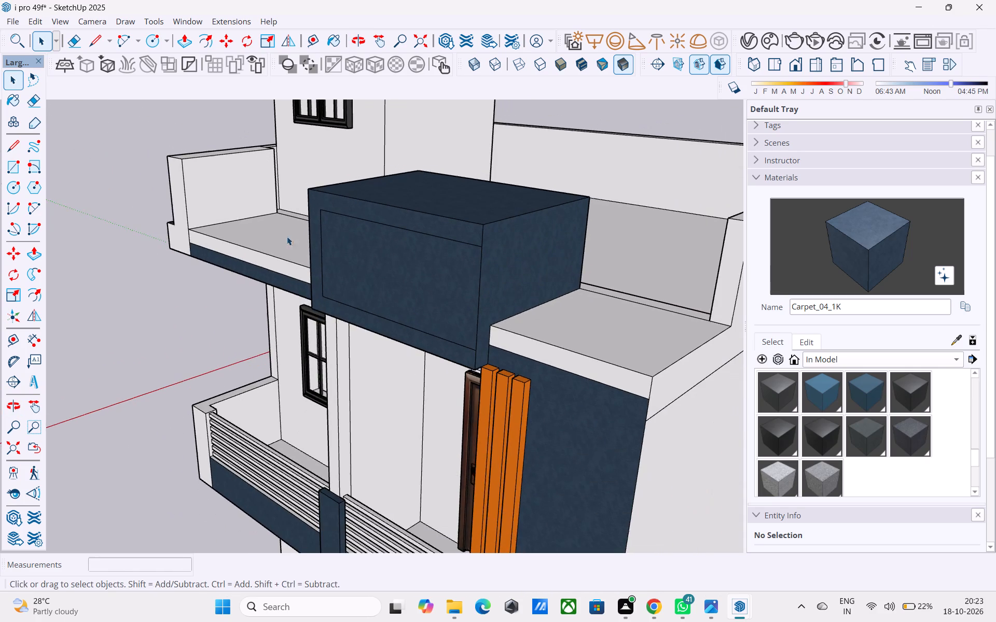
pyautogui.scroll(-2, 213, 309)
pyautogui.moveTo(273, 298); pyautogui.dragTo(323, 262, button='middle')
pyautogui.scroll(4, 374, 190)
pyautogui.moveTo(361, 185); pyautogui.dragTo(338, 183, button='middle')
pyautogui.scroll(5, 334, 213)
pyautogui.scroll(-5, 333, 215)
pyautogui.moveTo(317, 237); pyautogui.dragTo(365, 222, button='middle')
pyautogui.scroll(-4, 379, 211)
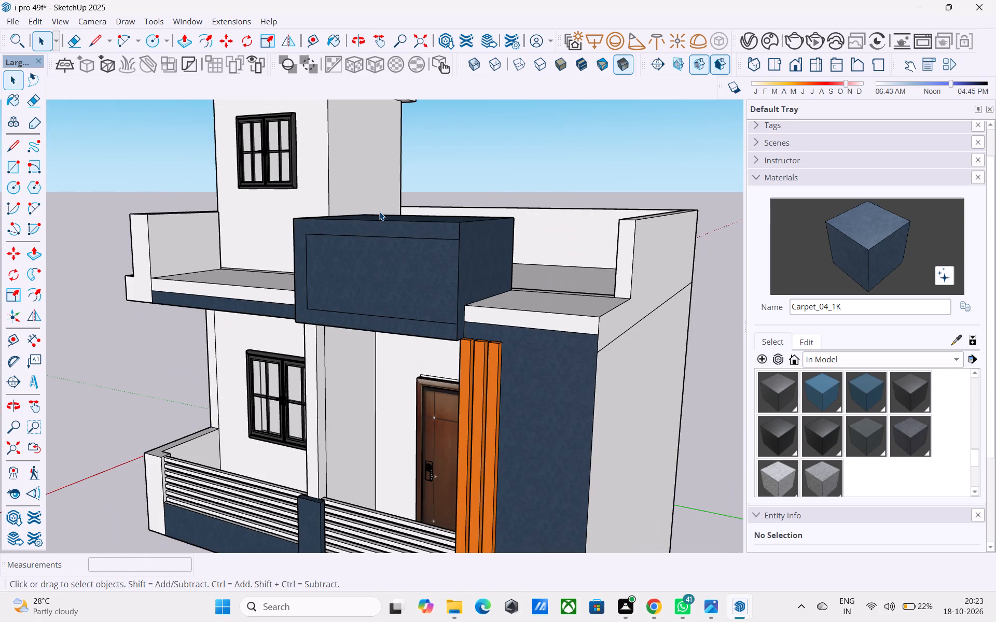
pyautogui.moveTo(380, 212); pyautogui.dragTo(391, 244, button='middle')
pyautogui.scroll(-3, 409, 229)
pyautogui.moveTo(415, 235); pyautogui.dragTo(400, 262, button='middle')
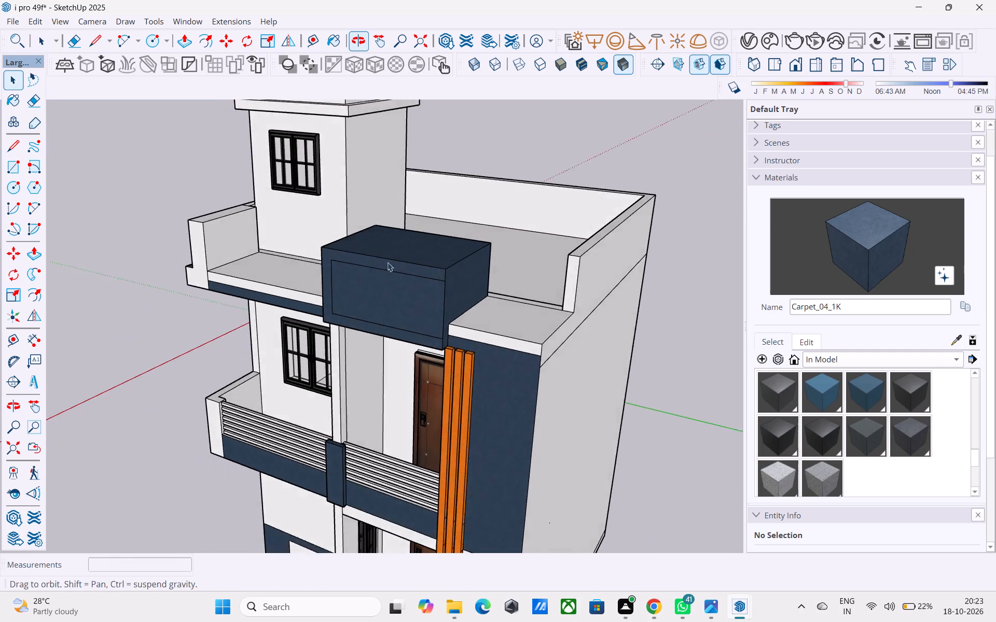
# Push/Pull the border face around the inset on the blue box's front outward by 6".
pyautogui.scroll(4, 381, 262)
pyautogui.moveTo(362, 261); pyautogui.dragTo(349, 261, button='middle')
pyautogui.scroll(3, 339, 263)
pyautogui.click(337, 256)
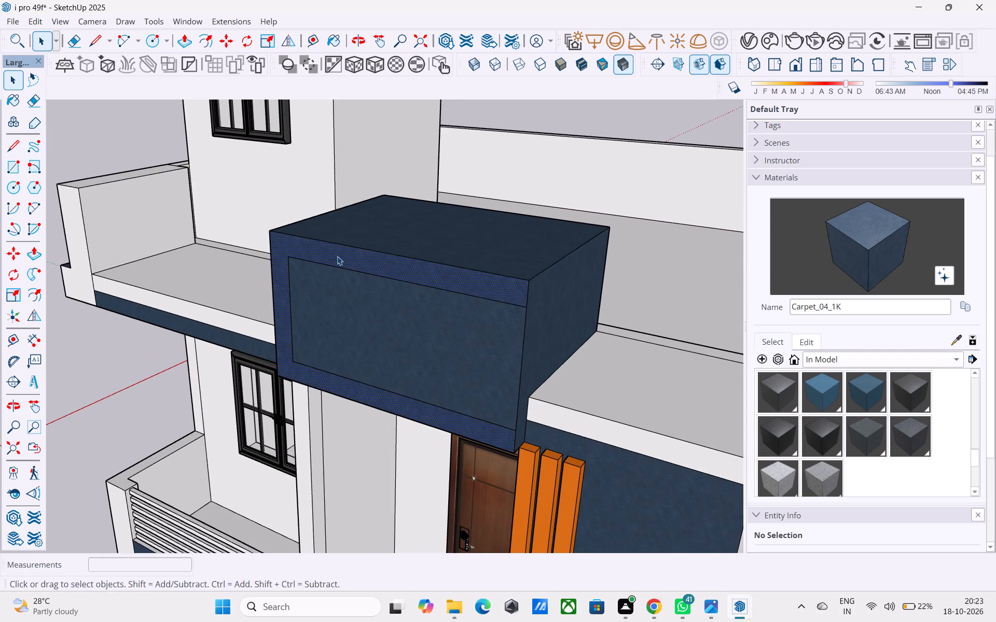
pyautogui.press('p')
pyautogui.click(338, 255)
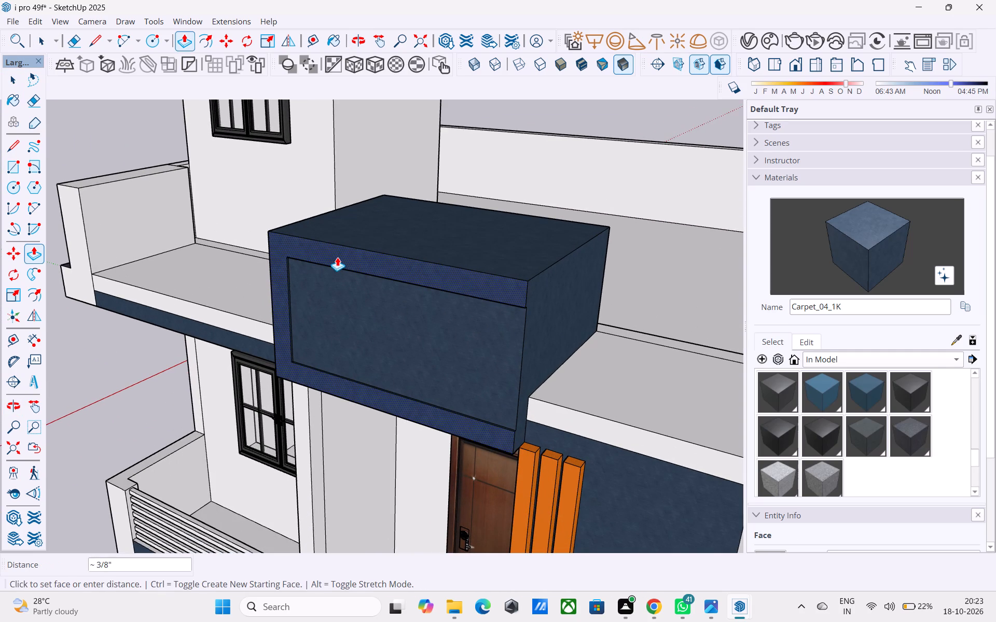
pyautogui.write('6"')
pyautogui.press('Return')
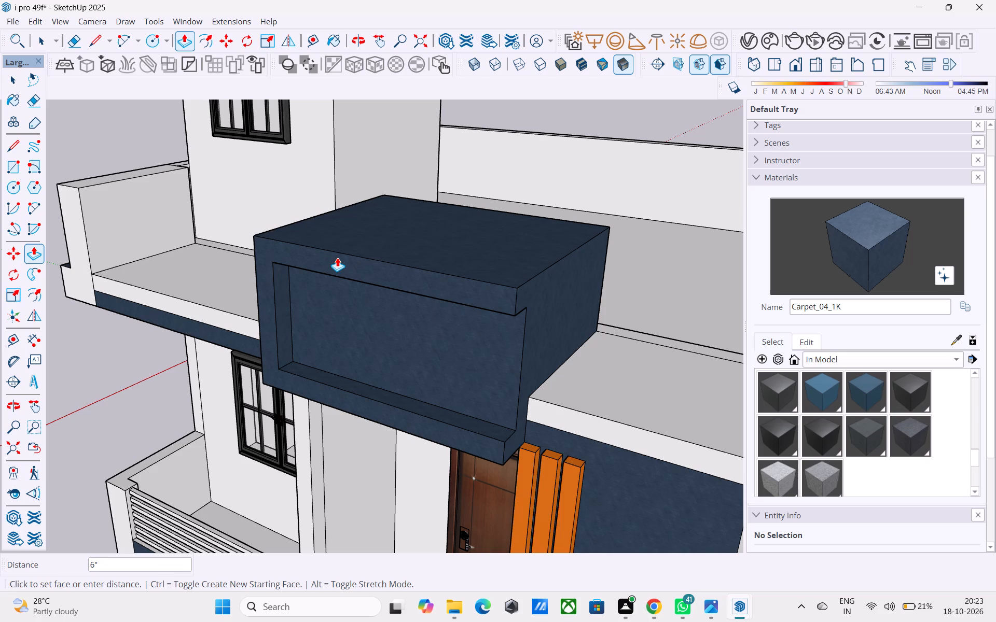
# Examine the recessed blue box and the whole facade from the front, both sides and above.
pyautogui.scroll(-4, 256, 252)
pyautogui.moveTo(255, 253); pyautogui.dragTo(334, 202, button='middle')
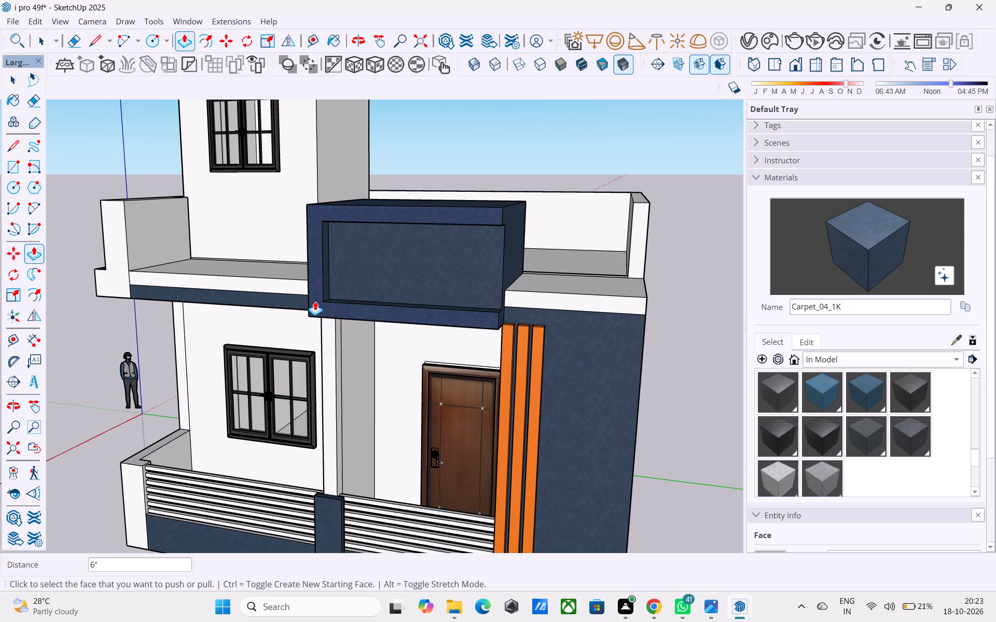
pyautogui.scroll(-2, 315, 301)
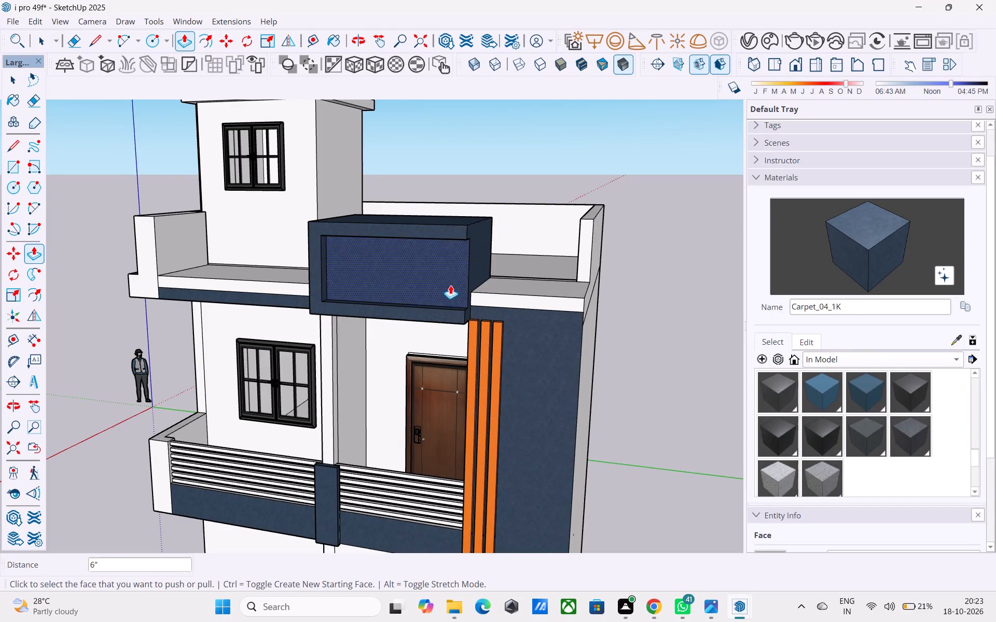
pyautogui.scroll(-4, 464, 280)
pyautogui.moveTo(464, 280); pyautogui.dragTo(464, 210, button='middle')
pyautogui.scroll(1, 426, 173)
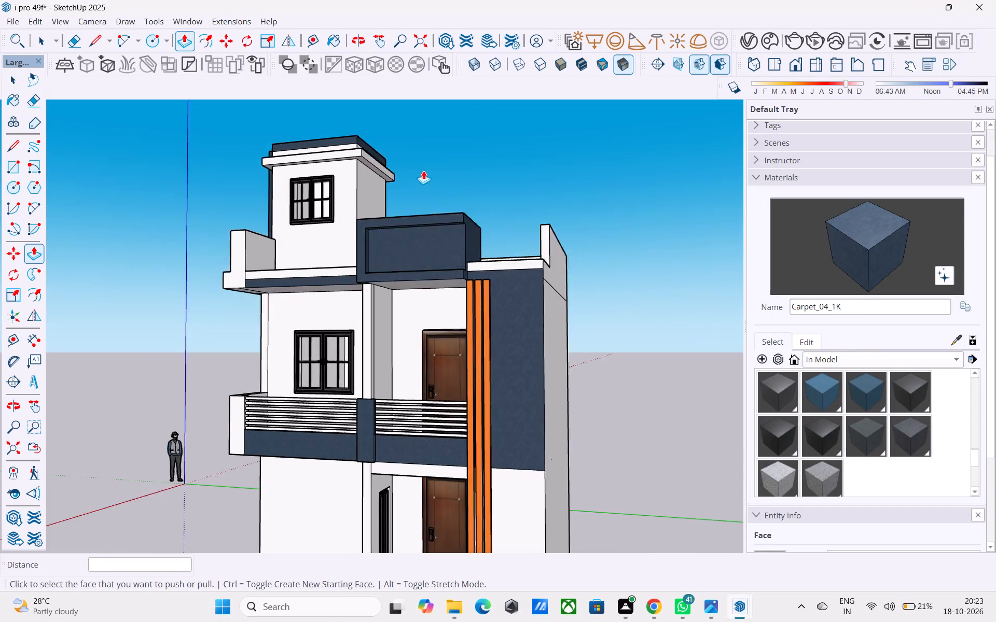
pyautogui.scroll(4, 423, 171)
pyautogui.moveTo(409, 161); pyautogui.dragTo(358, 189, button='middle')
pyautogui.scroll(-4, 370, 196)
pyautogui.moveTo(370, 198); pyautogui.dragTo(500, 204, button='middle')
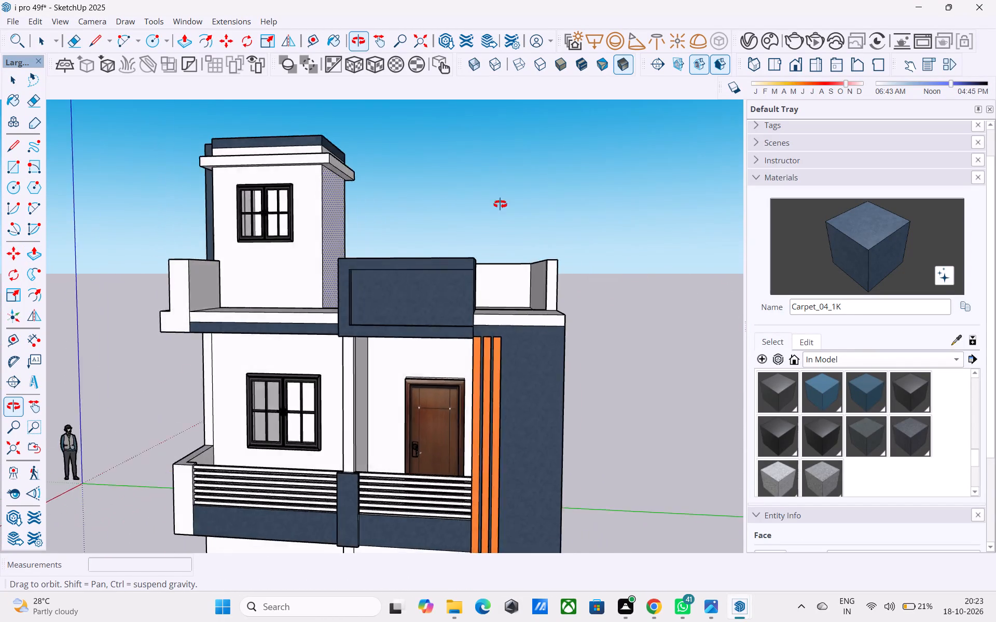
pyautogui.moveTo(500, 204); pyautogui.dragTo(646, 205, button='middle')
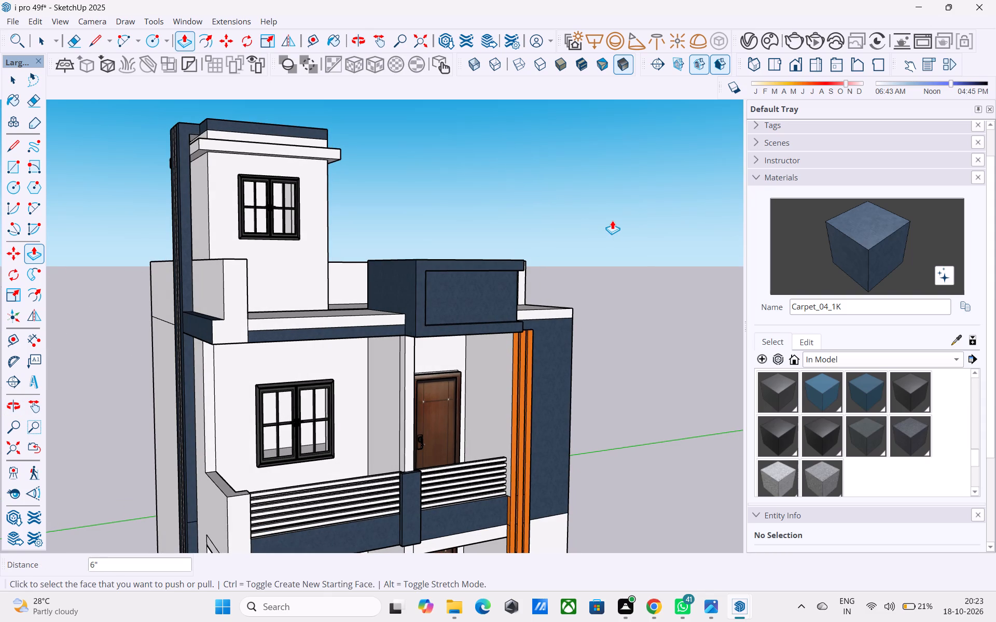
pyautogui.scroll(-4, 613, 220)
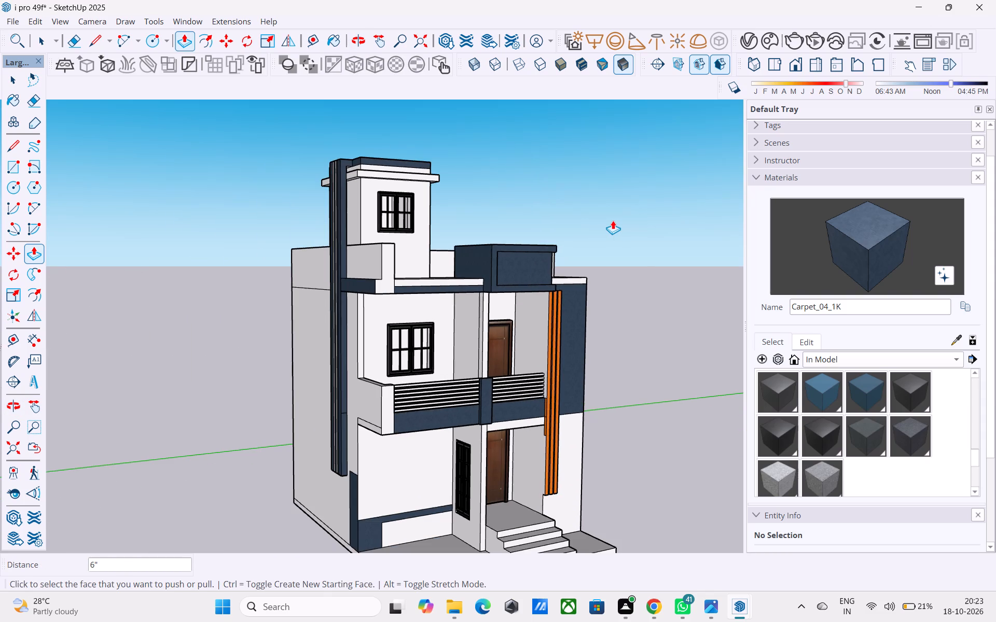
pyautogui.moveTo(613, 220); pyautogui.dragTo(549, 293, button='middle')
pyautogui.scroll(-2, 549, 291)
pyautogui.moveTo(549, 291); pyautogui.dragTo(420, 324, button='middle')
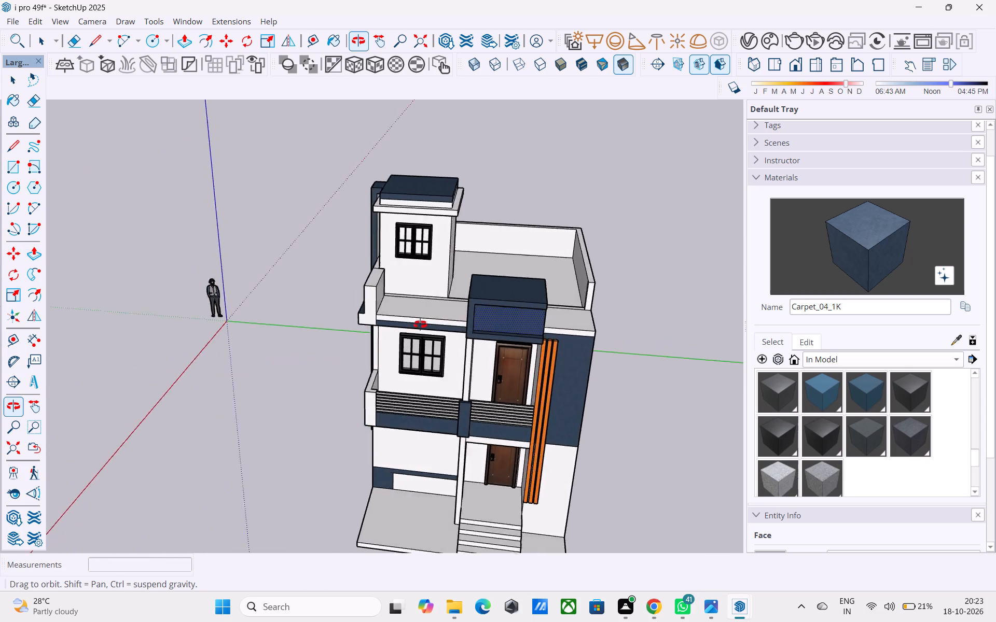
pyautogui.moveTo(420, 324); pyautogui.dragTo(289, 312, button='middle')
pyautogui.scroll(3, 287, 308)
pyautogui.moveTo(330, 300); pyautogui.dragTo(300, 275, button='middle')
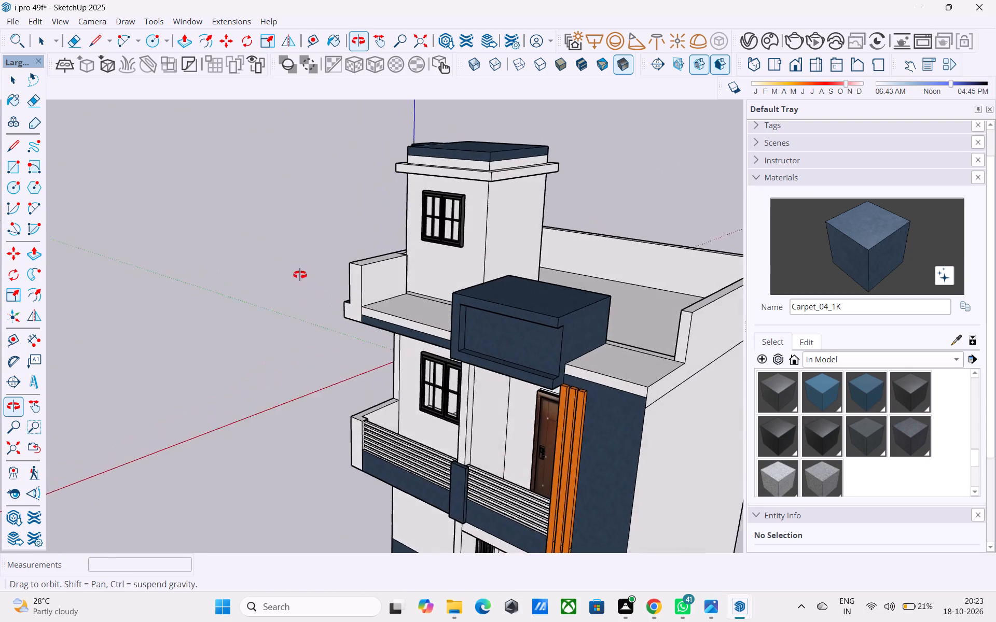
pyautogui.moveTo(300, 275); pyautogui.dragTo(222, 196, button='middle')
pyautogui.scroll(-4, 229, 205)
pyautogui.moveTo(245, 224); pyautogui.dragTo(305, 235, button='middle')
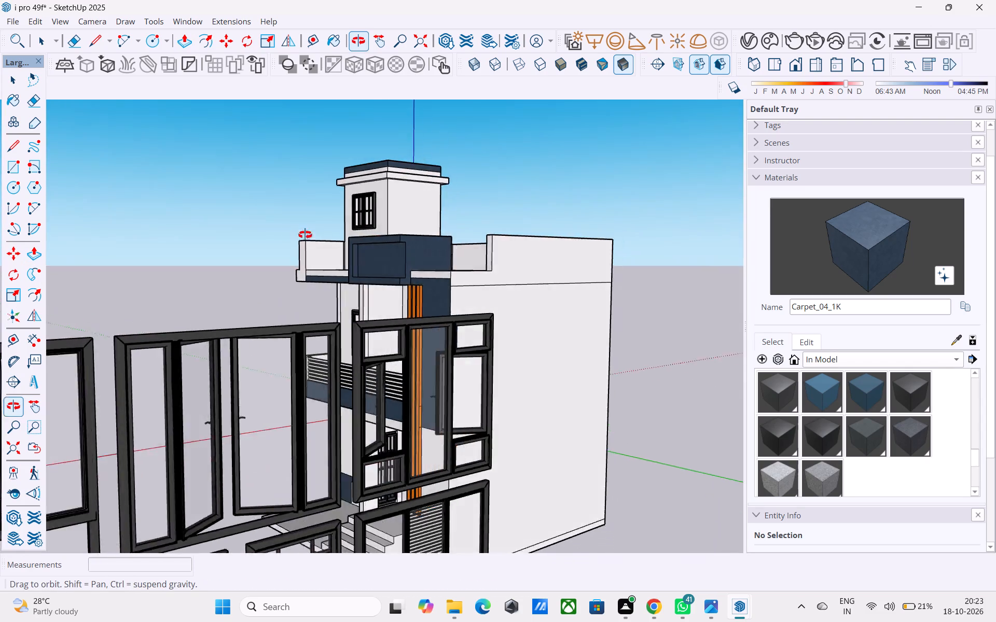
pyautogui.moveTo(305, 235); pyautogui.dragTo(410, 279, button='middle')
pyautogui.scroll(4, 410, 279)
pyautogui.moveTo(485, 283); pyautogui.dragTo(447, 318, button='middle')
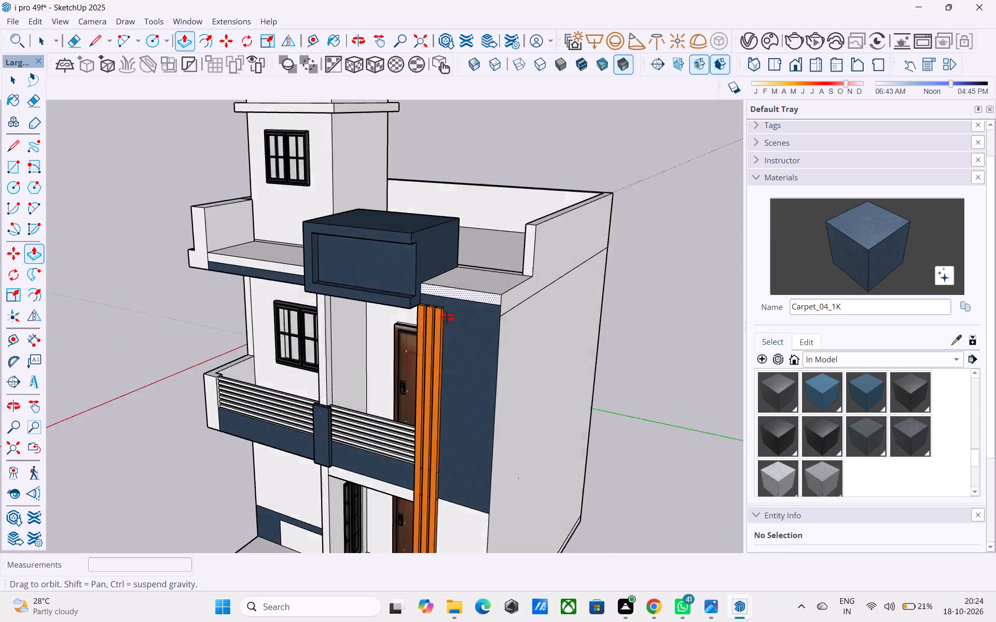
# Copy the front top edge of the roof slab beside the blue box 6" inward.
pyautogui.moveTo(447, 318); pyautogui.dragTo(341, 360, button='middle')
pyautogui.scroll(4, 341, 362)
pyautogui.moveTo(417, 311); pyautogui.dragTo(384, 323, button='middle')
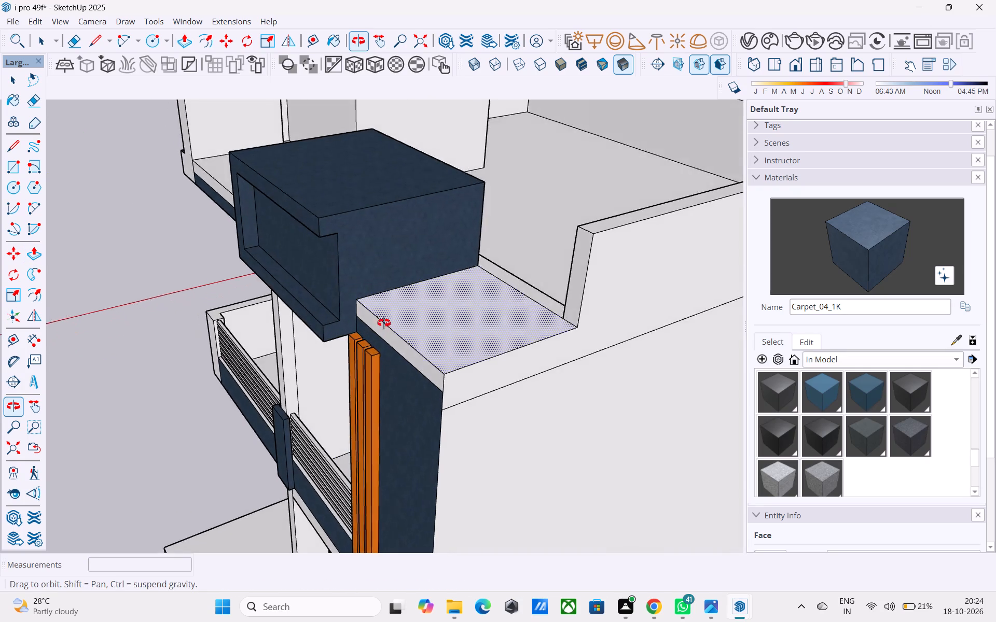
pyautogui.moveTo(384, 323); pyautogui.dragTo(322, 270, button='middle')
pyautogui.scroll(1, 322, 270)
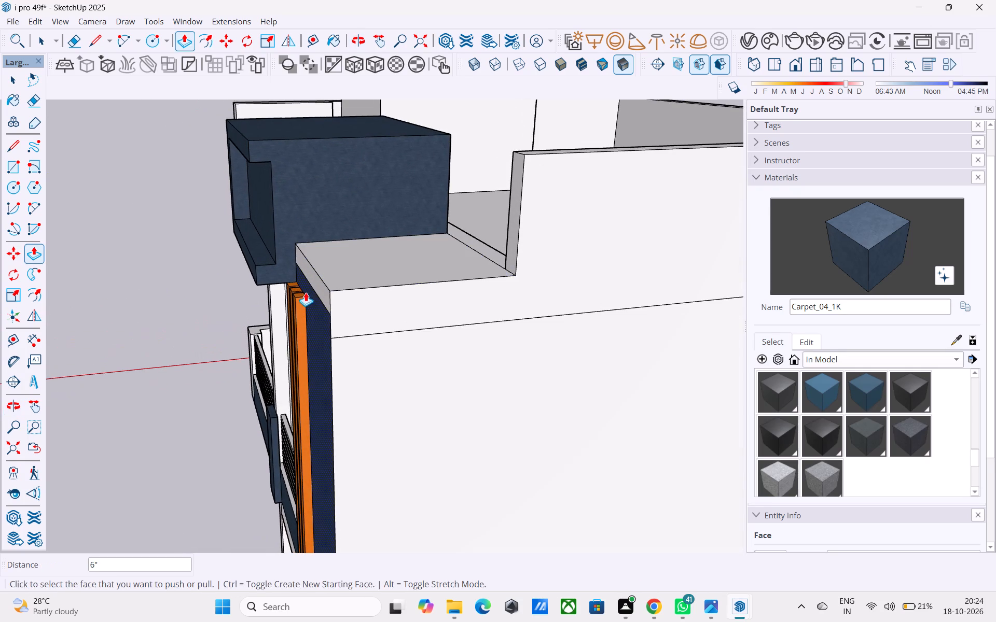
pyautogui.moveTo(313, 286); pyautogui.dragTo(306, 297, button='middle')
pyautogui.scroll(4, 307, 294)
pyautogui.press('space')
pyautogui.click(321, 302)
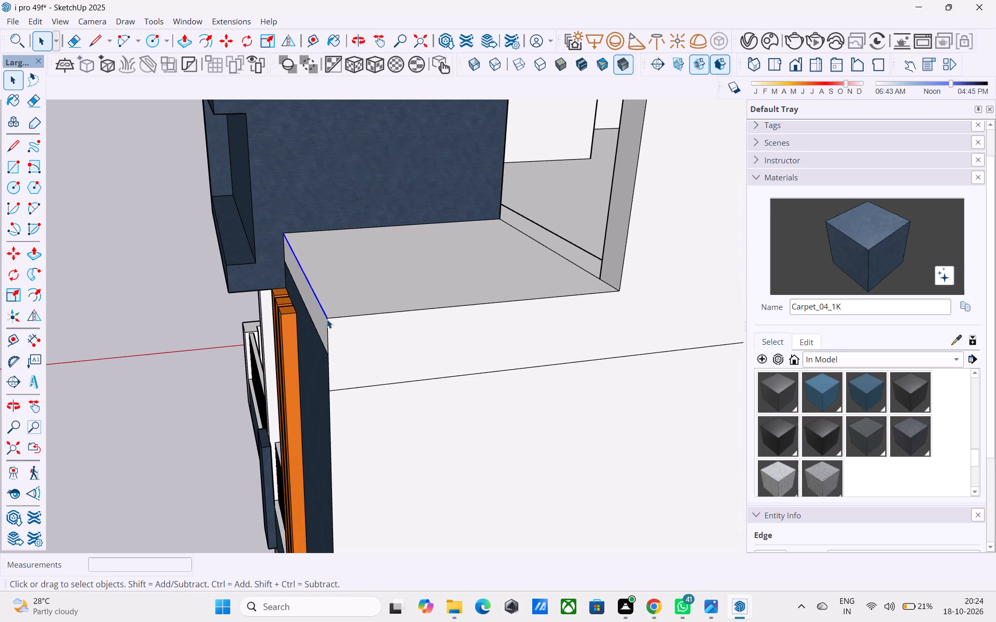
pyautogui.press('m')
pyautogui.moveTo(327, 319); pyautogui.dragTo(312, 311, button='middle')
pyautogui.scroll(3, 319, 321)
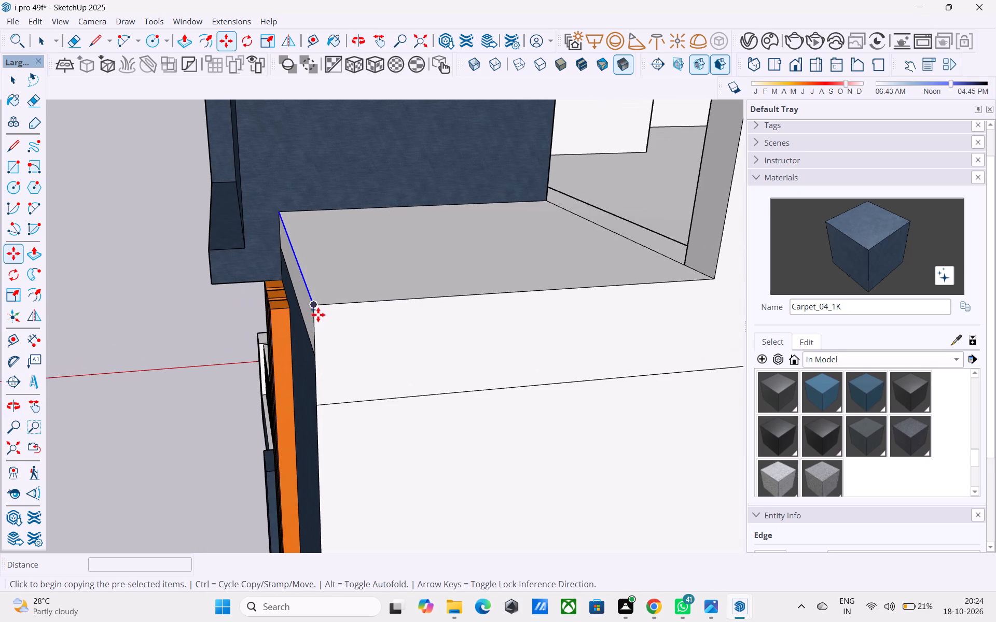
pyautogui.click(313, 306)
pyautogui.press('6')
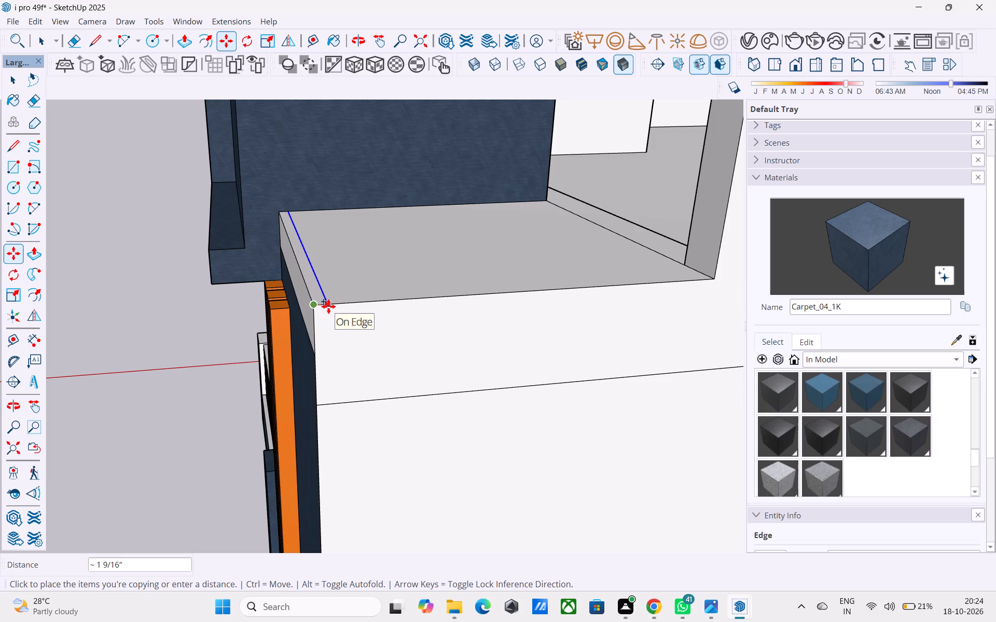
pyautogui.hotkey('shift', '"')
pyautogui.press('Return')
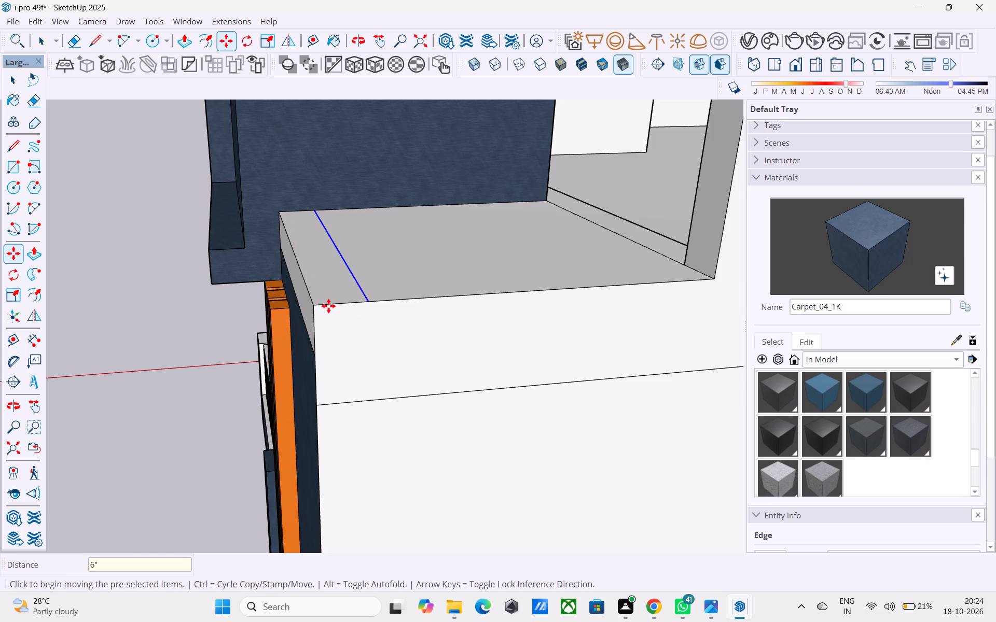
# Push/Pull the 6" strip on the roof slab up to the blue box's top level to form a front parapet.
pyautogui.press('space')
pyautogui.click(329, 300)
pyautogui.press('p')
pyautogui.click(327, 298)
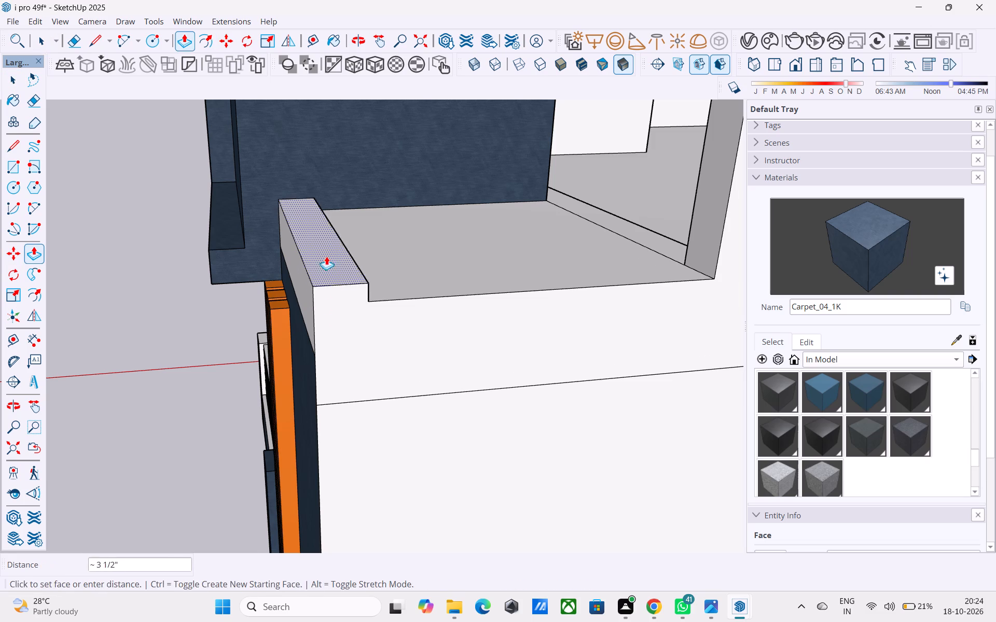
pyautogui.scroll(-4, 326, 256)
pyautogui.moveTo(326, 256); pyautogui.dragTo(322, 322, button='middle')
pyautogui.scroll(-4, 321, 322)
pyautogui.click(317, 209)
pyautogui.moveTo(308, 221); pyautogui.dragTo(382, 206, button='middle')
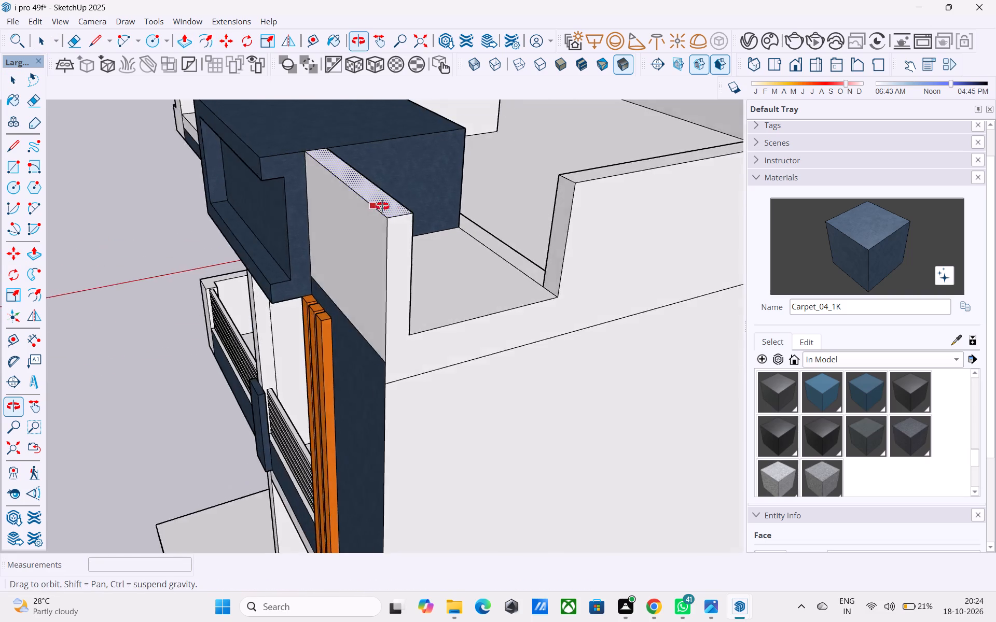
# Paint the new parapet's front face with Carpet_04_1K and erase the seam line between it and the blue wall below.
pyautogui.moveTo(382, 206); pyautogui.dragTo(433, 242, button='middle')
pyautogui.click(895, 228)
pyautogui.click(396, 313)
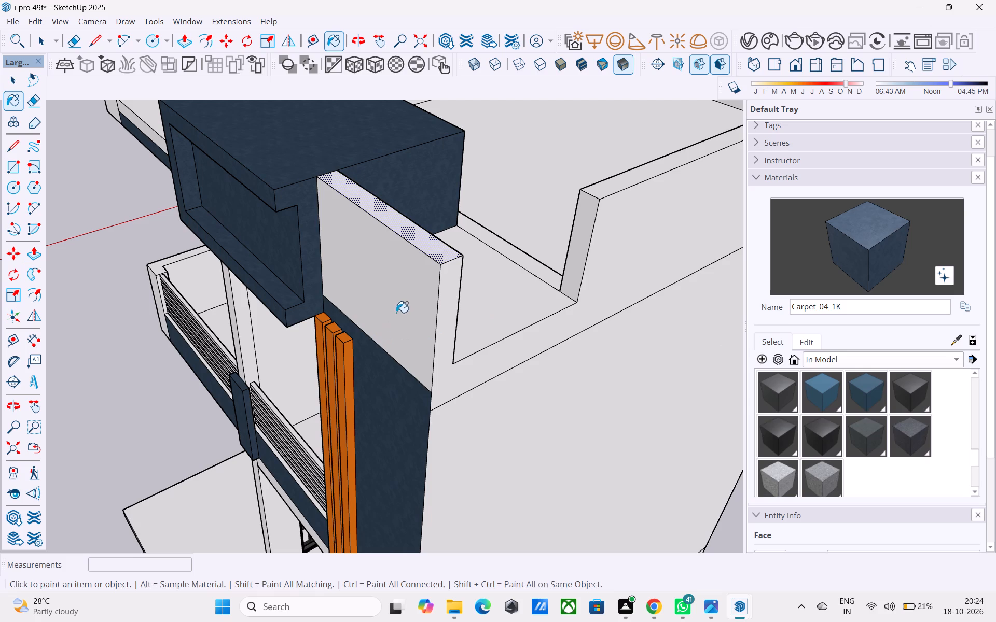
pyautogui.moveTo(385, 387); pyautogui.dragTo(395, 366, button='middle')
pyautogui.scroll(4, 413, 329)
pyautogui.press('e')
pyautogui.click(414, 328)
pyautogui.scroll(-5, 416, 331)
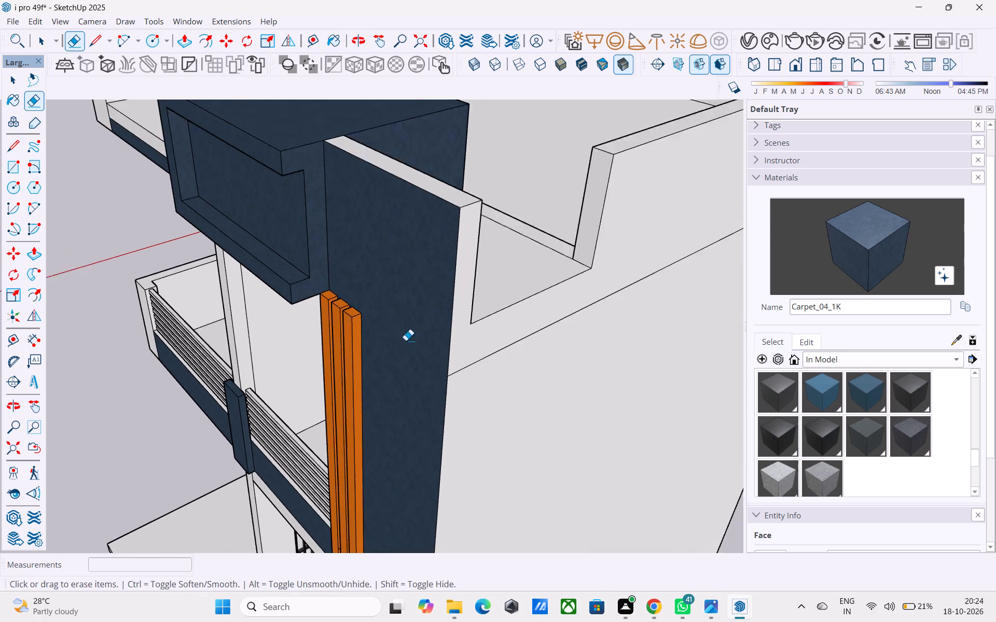
# Paint the new parapet's top face with Carpet_04_1K.
pyautogui.moveTo(394, 359); pyautogui.dragTo(417, 312, button='middle')
pyautogui.scroll(-5, 357, 371)
pyautogui.moveTo(376, 358); pyautogui.dragTo(334, 417, button='middle')
pyautogui.scroll(4, 328, 399)
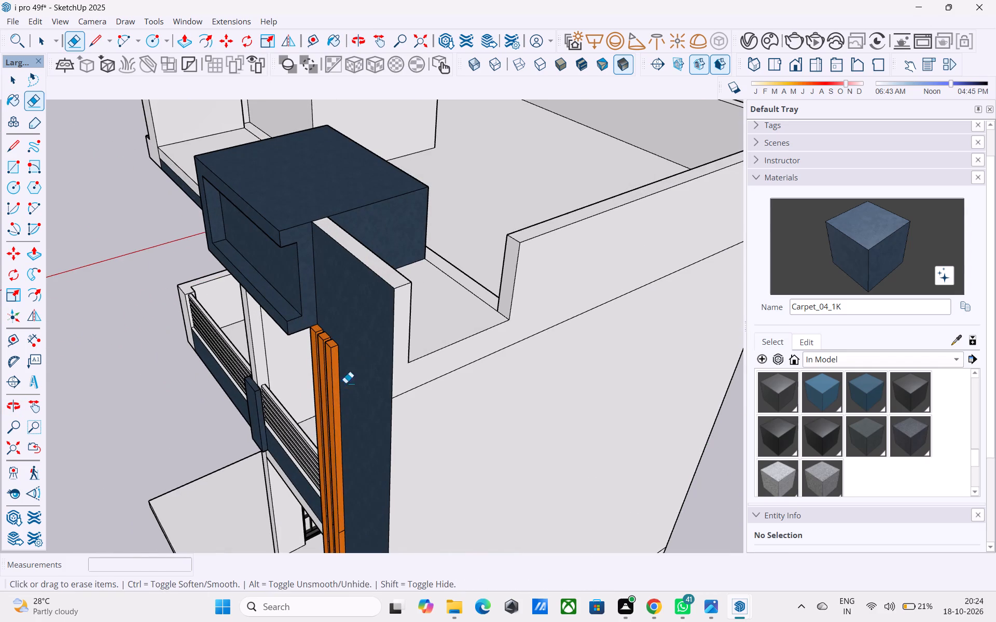
pyautogui.click(390, 272)
pyautogui.click(862, 252)
pyautogui.click(393, 278)
# Examine the front elevation with the blue box, new parapet, balcony and orange fins from several angles.
pyautogui.moveTo(285, 344); pyautogui.dragTo(426, 308, button='middle')
pyautogui.scroll(-5, 196, 306)
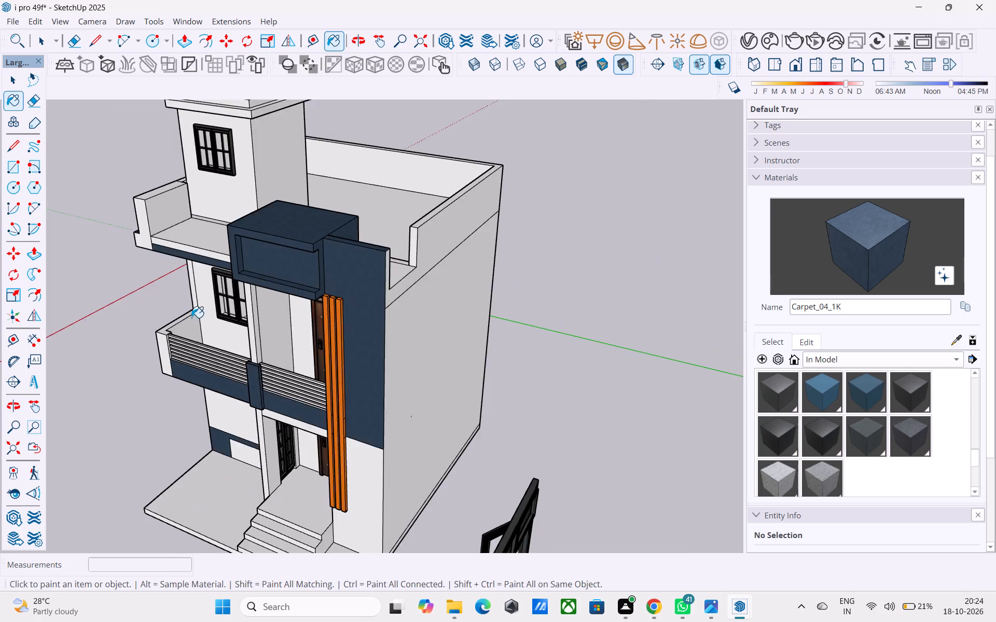
pyautogui.moveTo(195, 320); pyautogui.dragTo(417, 233, button='middle')
pyautogui.scroll(3, 414, 228)
pyautogui.moveTo(419, 222); pyautogui.dragTo(93, 309, button='middle')
pyautogui.scroll(1, 419, 222)
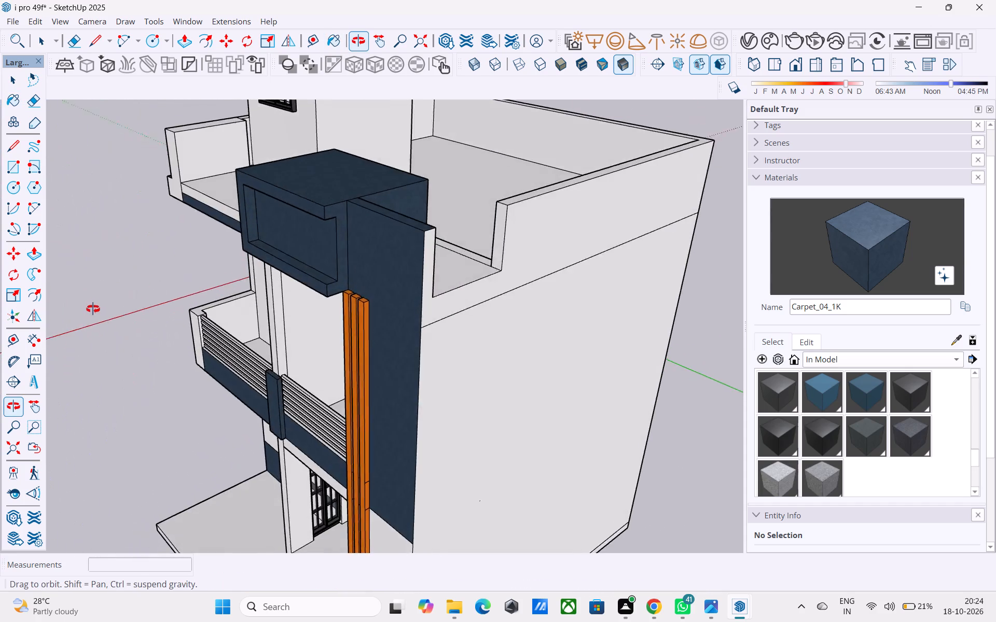
pyautogui.moveTo(93, 309); pyautogui.dragTo(271, 241, button='middle')
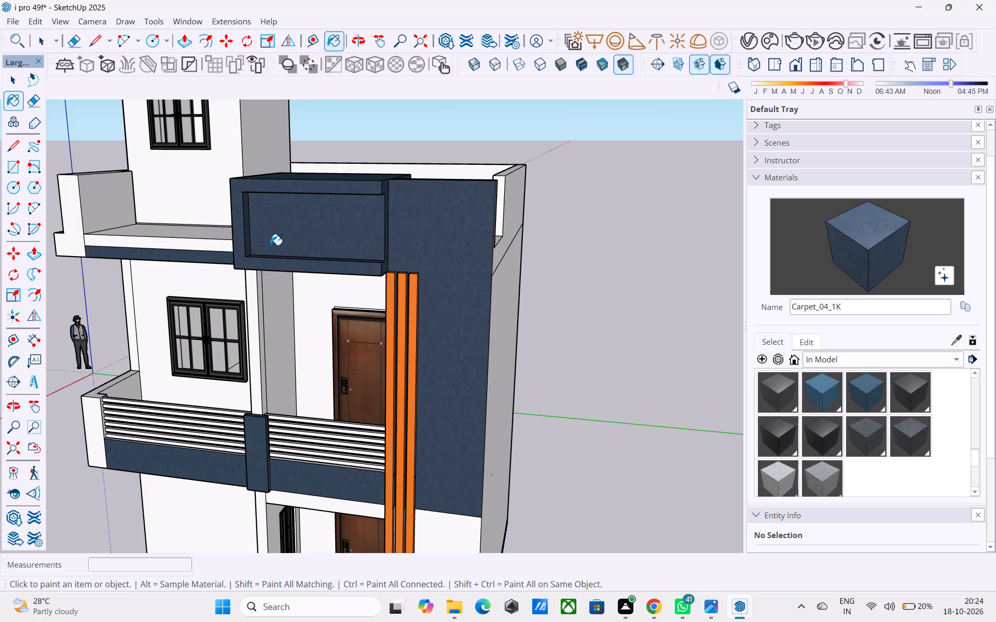
pyautogui.scroll(-2, 283, 276)
pyautogui.moveTo(282, 278); pyautogui.dragTo(350, 237, button='middle')
pyautogui.moveTo(349, 239); pyautogui.dragTo(333, 215, button='middle')
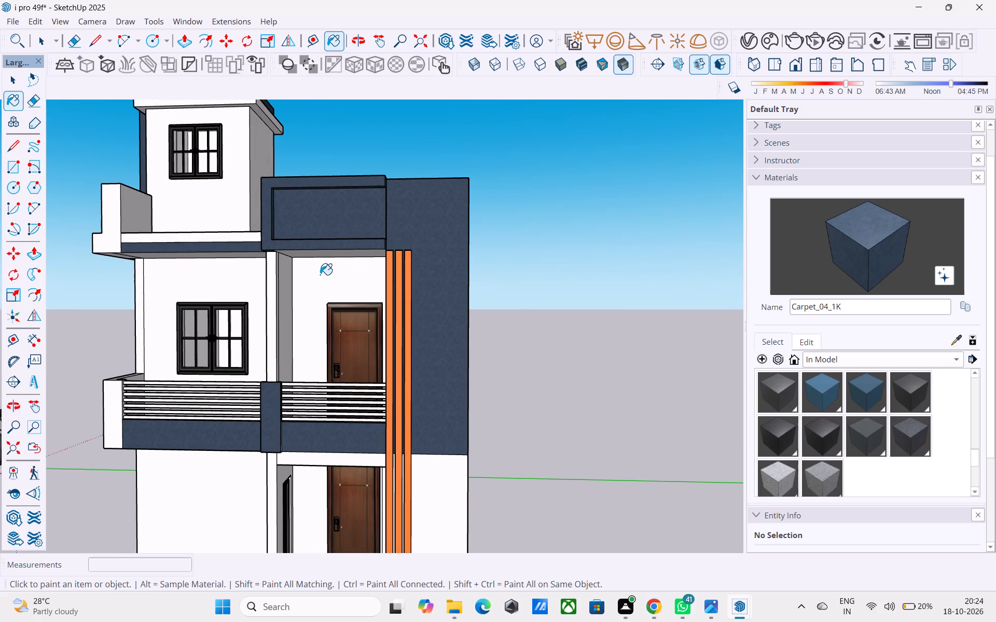
pyautogui.moveTo(317, 277); pyautogui.dragTo(386, 188, button='middle')
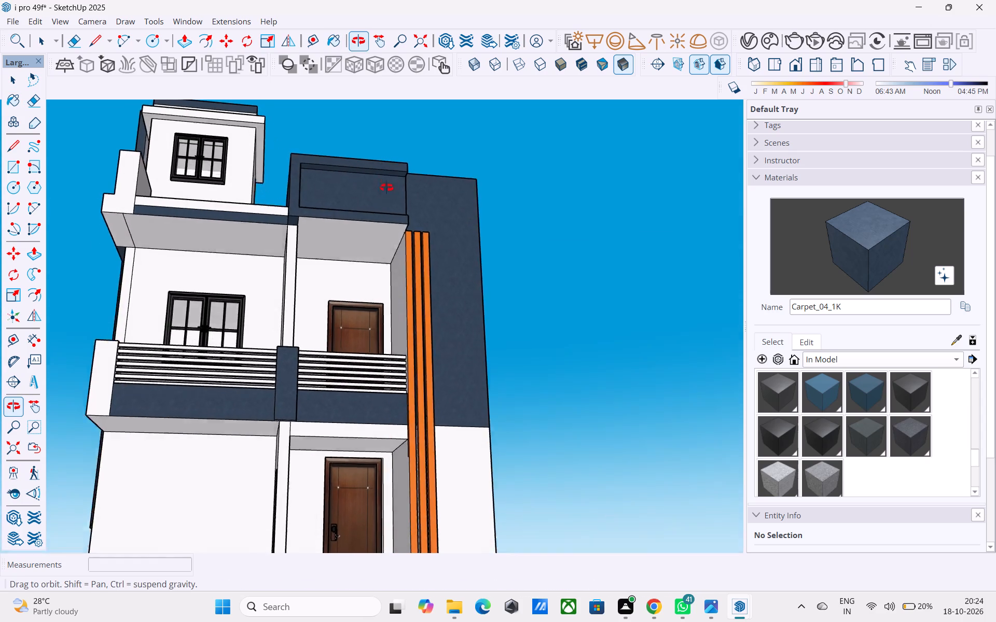
pyautogui.moveTo(386, 188); pyautogui.dragTo(376, 223, button='middle')
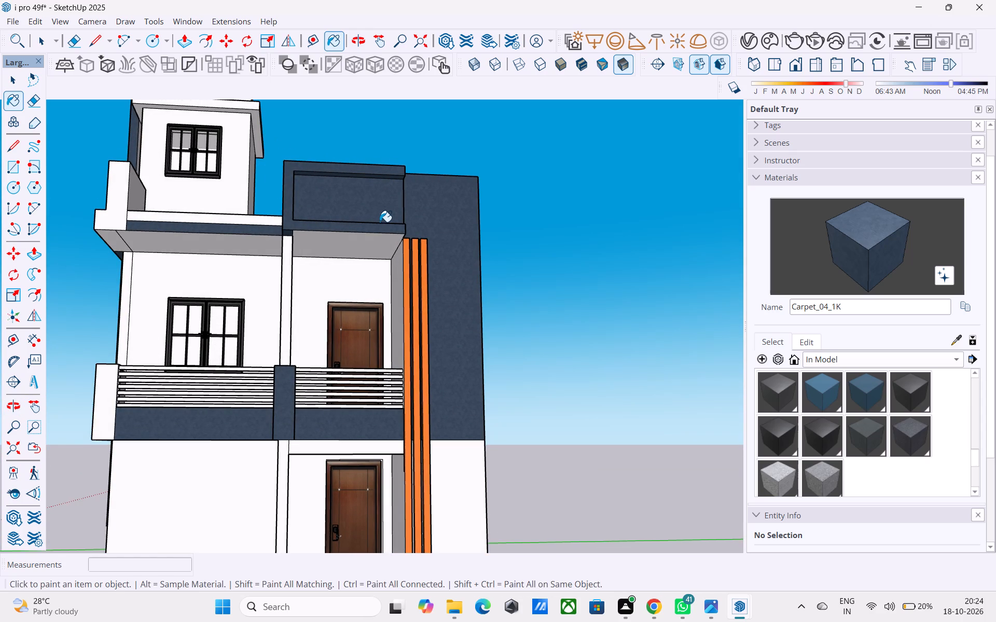
pyautogui.scroll(-2, 381, 218)
pyautogui.moveTo(364, 209); pyautogui.dragTo(344, 193, button='middle')
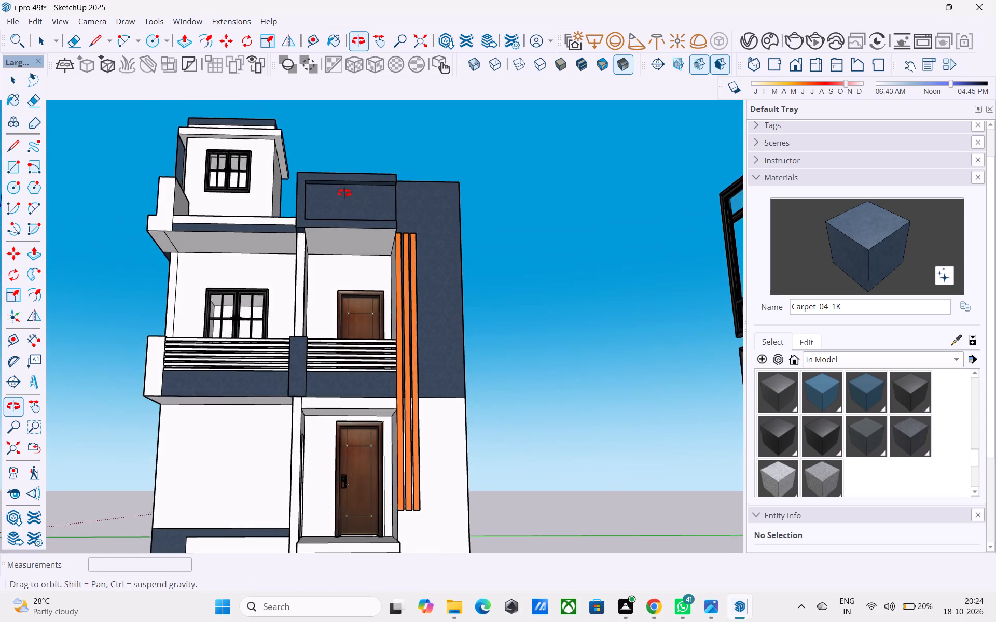
pyautogui.moveTo(344, 193); pyautogui.dragTo(468, 291, button='middle')
pyautogui.scroll(-1, 453, 282)
pyautogui.moveTo(453, 282); pyautogui.dragTo(382, 260, button='middle')
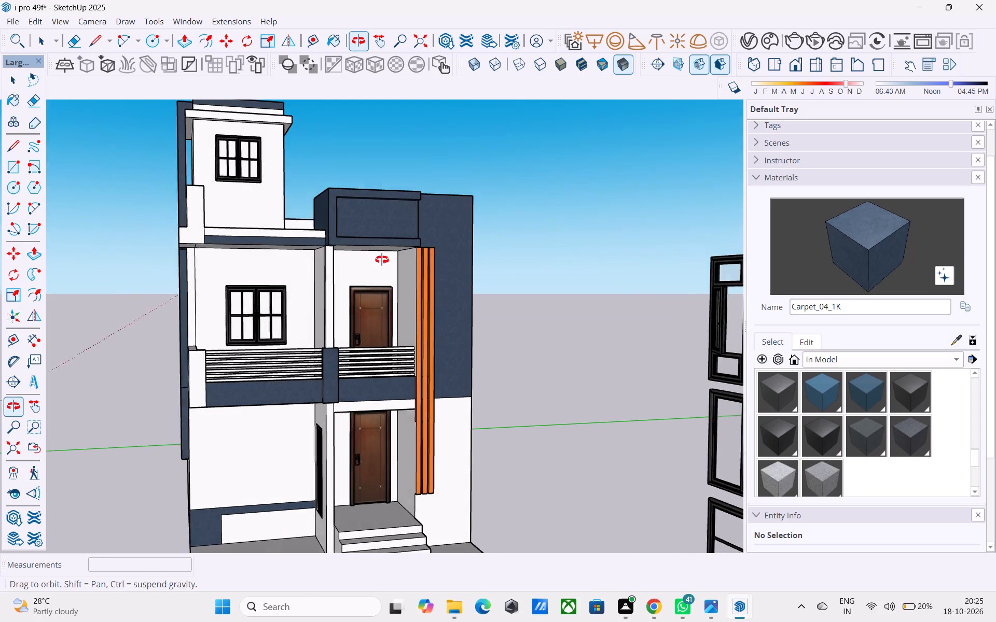
pyautogui.moveTo(382, 260); pyautogui.dragTo(381, 259, button='middle')
pyautogui.keyDown('shift'); pyautogui.moveTo(371, 292); pyautogui.dragTo(390, 329, button='middle'); pyautogui.keyUp('shift')
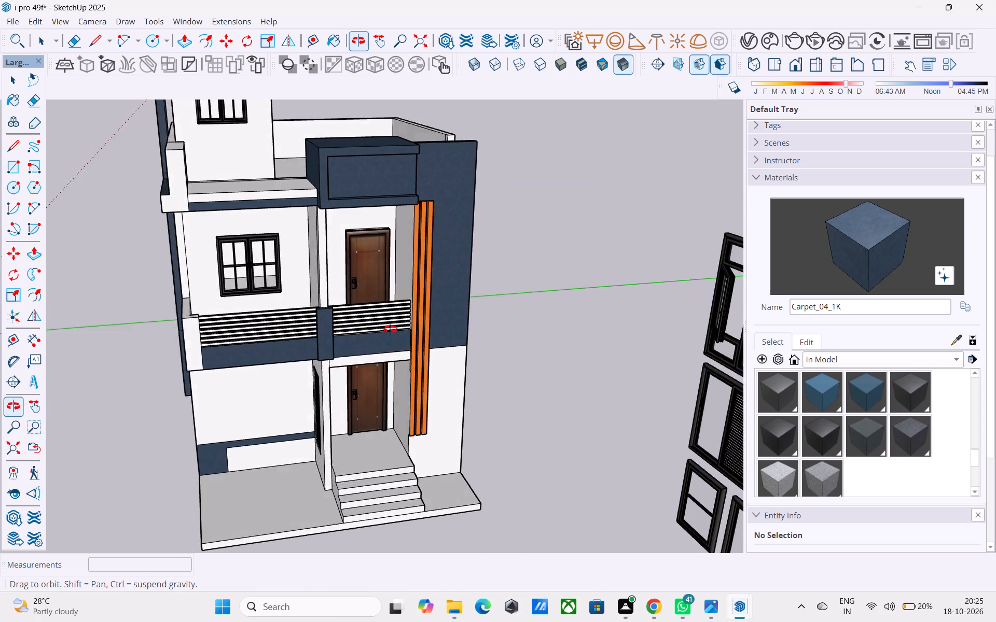
pyautogui.keyDown('shift'); pyautogui.moveTo(390, 329); pyautogui.dragTo(531, 197, button='middle'); pyautogui.keyUp('shift')
pyautogui.scroll(8, 450, 323)
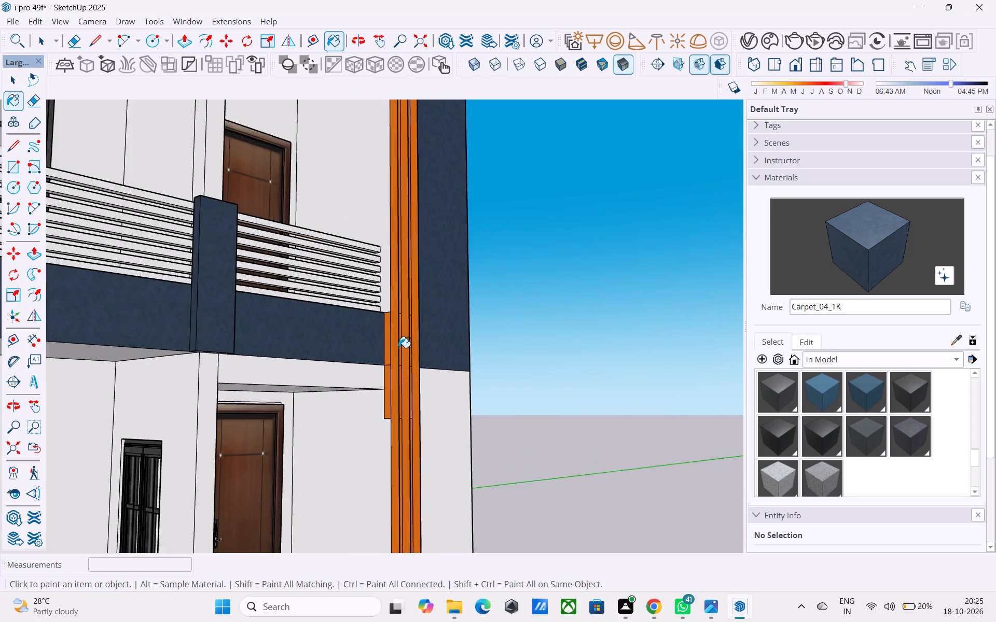
# Examine the balcony, orange fins, blue side wall and whole front elevation from several angles.
pyautogui.scroll(4, 384, 356)
pyautogui.moveTo(381, 356); pyautogui.dragTo(309, 362, button='middle')
pyautogui.scroll(1, 309, 362)
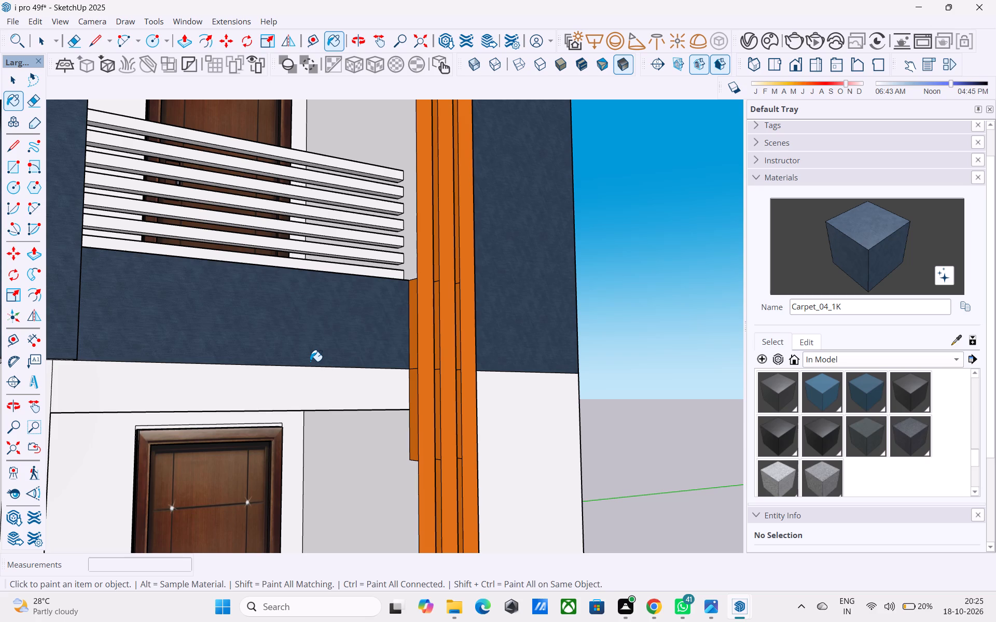
pyautogui.scroll(-3, 310, 361)
pyautogui.moveTo(310, 361); pyautogui.dragTo(174, 423, button='middle')
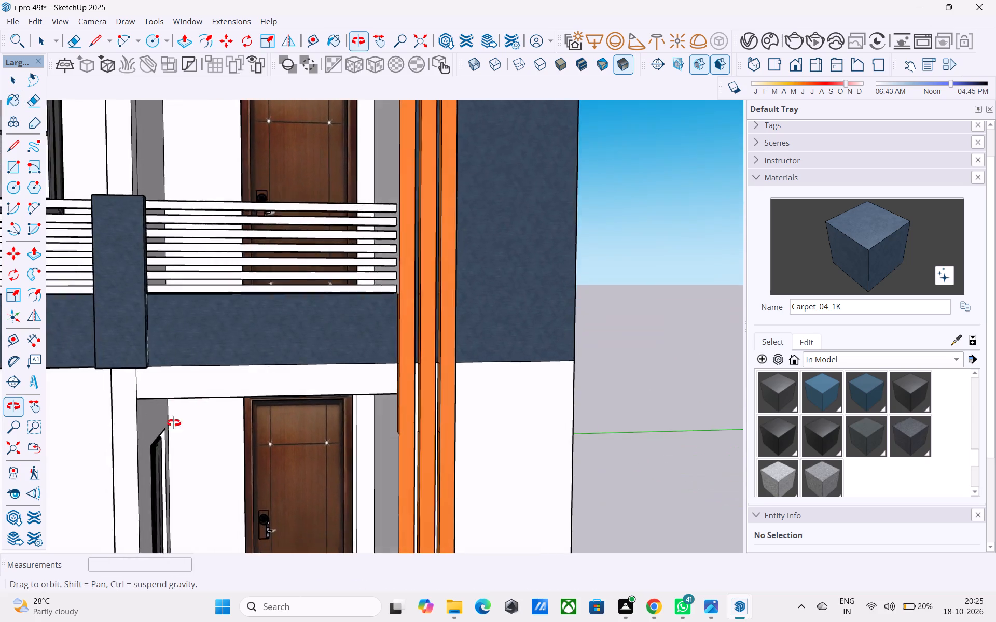
pyautogui.moveTo(174, 423); pyautogui.dragTo(429, 424, button='middle')
pyautogui.moveTo(421, 419); pyautogui.dragTo(400, 402, button='middle')
pyautogui.scroll(-4, 386, 357)
pyautogui.moveTo(383, 351); pyautogui.dragTo(273, 454, button='middle')
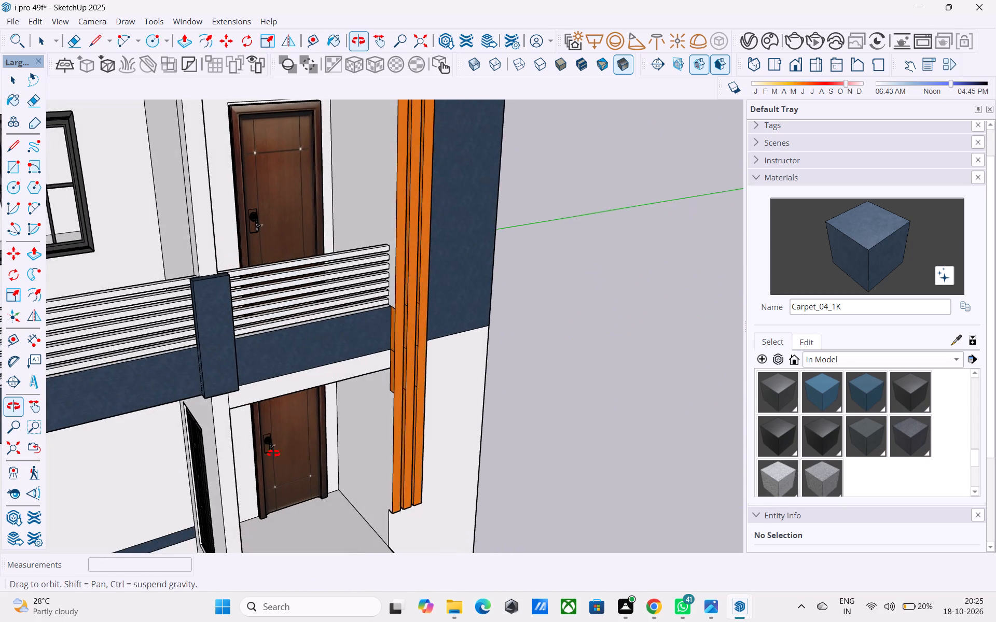
pyautogui.moveTo(273, 454); pyautogui.dragTo(273, 454, button='middle')
pyautogui.scroll(-3, 400, 388)
pyautogui.moveTo(400, 388); pyautogui.dragTo(376, 368, button='middle')
pyautogui.scroll(-6, 356, 324)
pyautogui.moveTo(353, 339); pyautogui.dragTo(340, 336, button='middle')
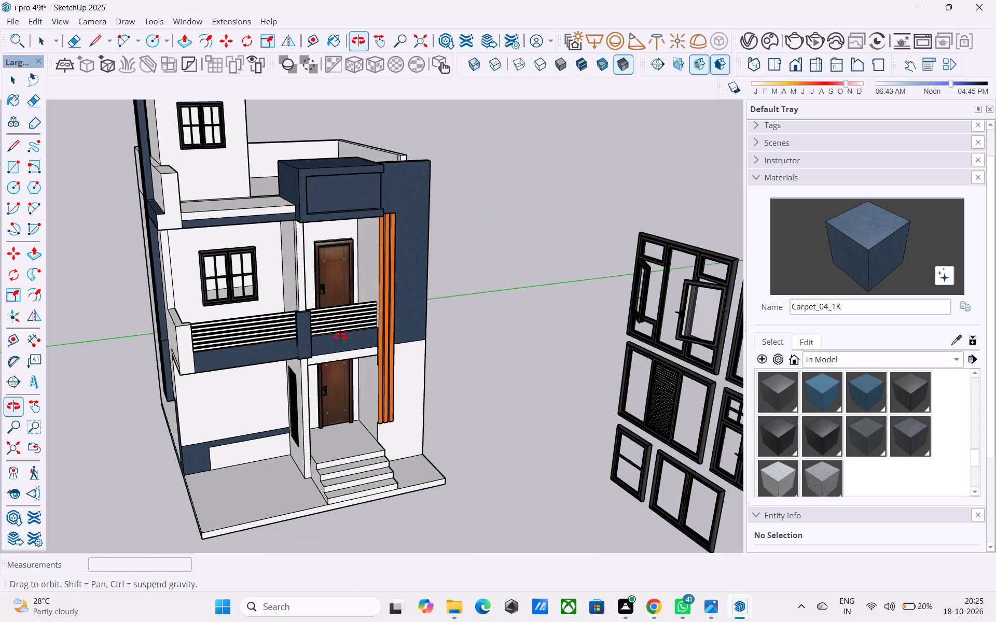
pyautogui.moveTo(340, 336); pyautogui.dragTo(336, 334, button='middle')
pyautogui.press('space')
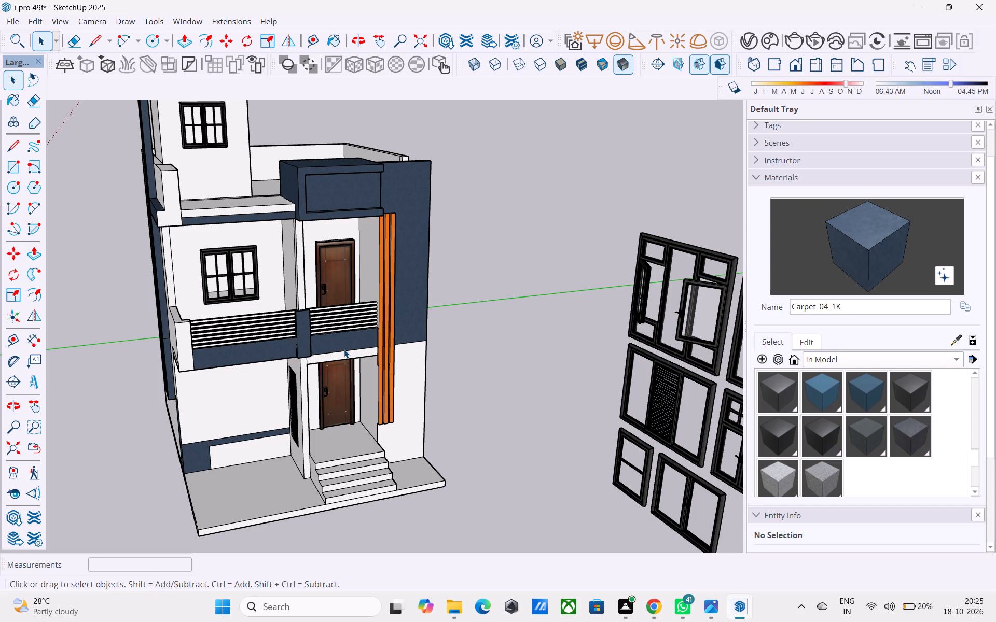
pyautogui.moveTo(339, 359); pyautogui.dragTo(324, 302, button='middle')
pyautogui.moveTo(325, 304); pyautogui.dragTo(300, 288, button='middle')
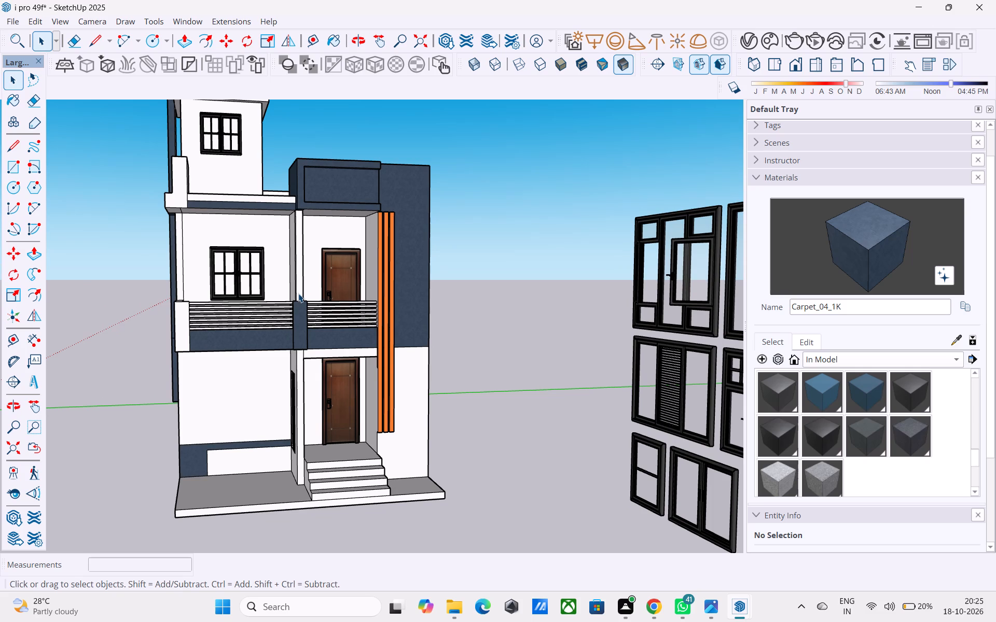
pyautogui.moveTo(298, 293); pyautogui.dragTo(271, 293, button='middle')
pyautogui.moveTo(305, 316); pyautogui.dragTo(197, 346, button='middle')
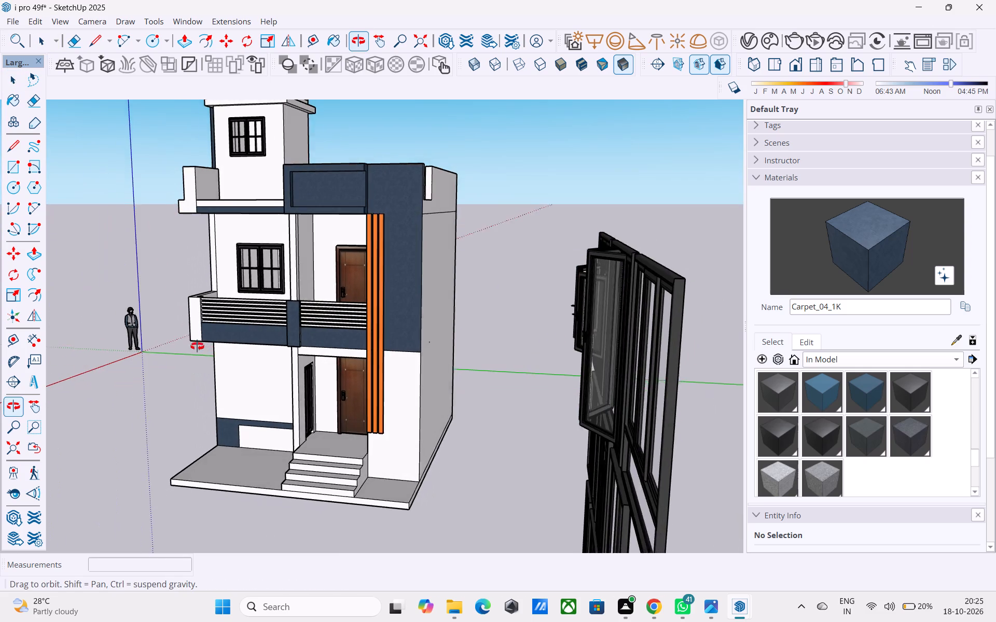
pyautogui.moveTo(197, 346); pyautogui.dragTo(200, 346, button='middle')
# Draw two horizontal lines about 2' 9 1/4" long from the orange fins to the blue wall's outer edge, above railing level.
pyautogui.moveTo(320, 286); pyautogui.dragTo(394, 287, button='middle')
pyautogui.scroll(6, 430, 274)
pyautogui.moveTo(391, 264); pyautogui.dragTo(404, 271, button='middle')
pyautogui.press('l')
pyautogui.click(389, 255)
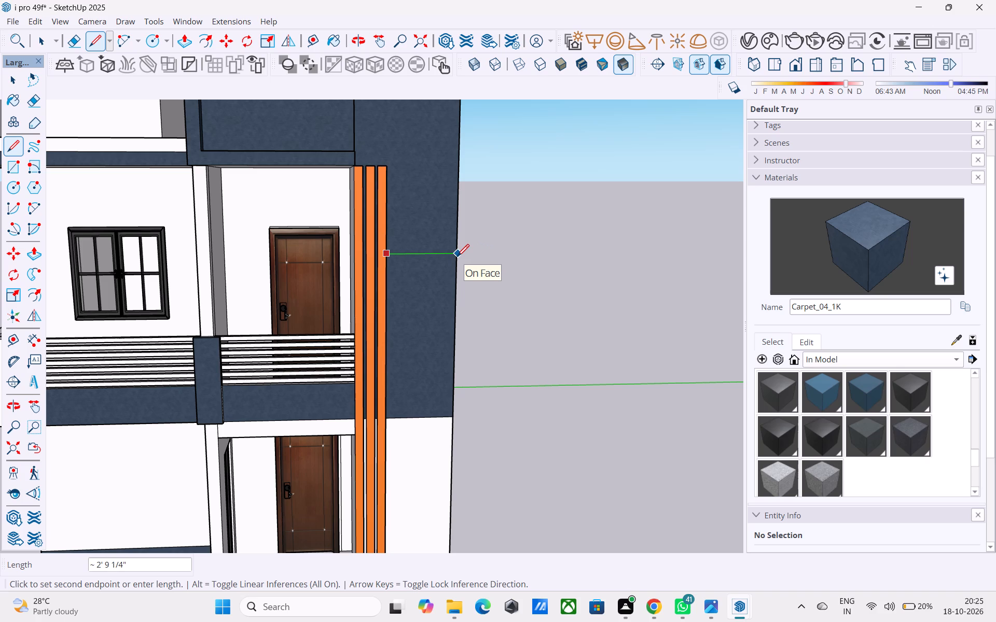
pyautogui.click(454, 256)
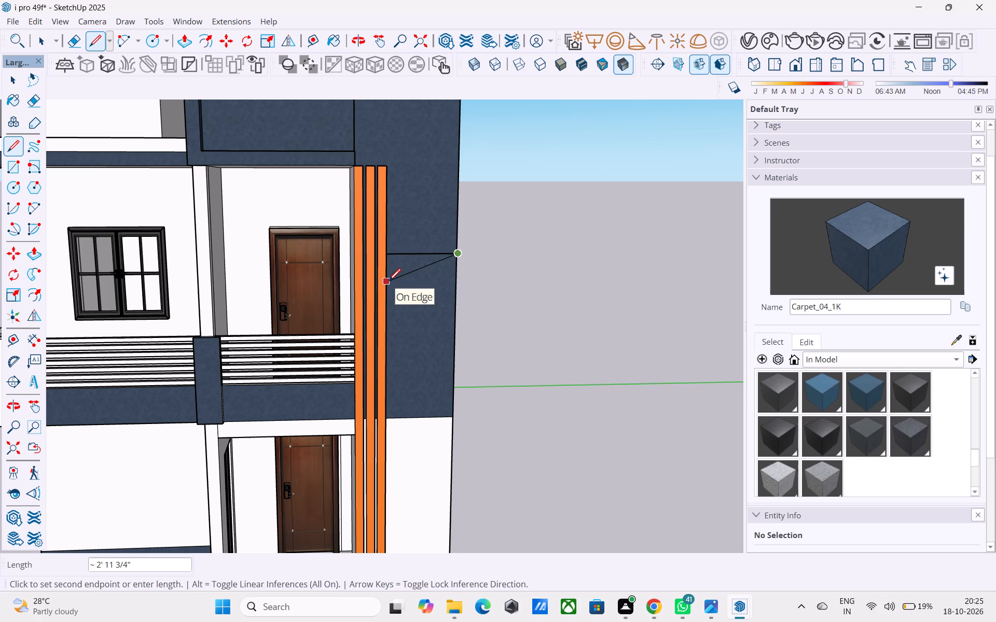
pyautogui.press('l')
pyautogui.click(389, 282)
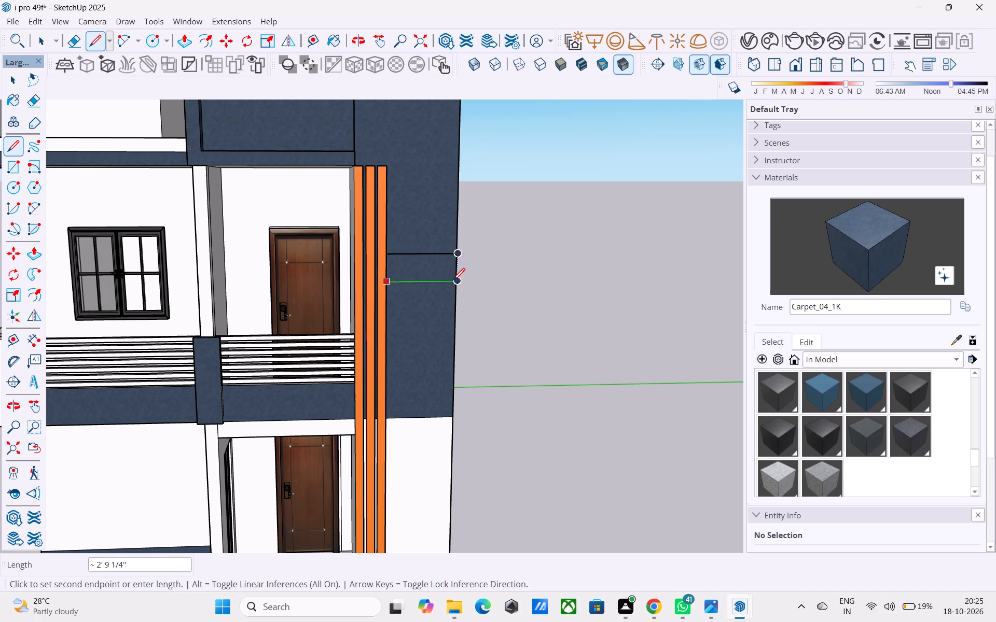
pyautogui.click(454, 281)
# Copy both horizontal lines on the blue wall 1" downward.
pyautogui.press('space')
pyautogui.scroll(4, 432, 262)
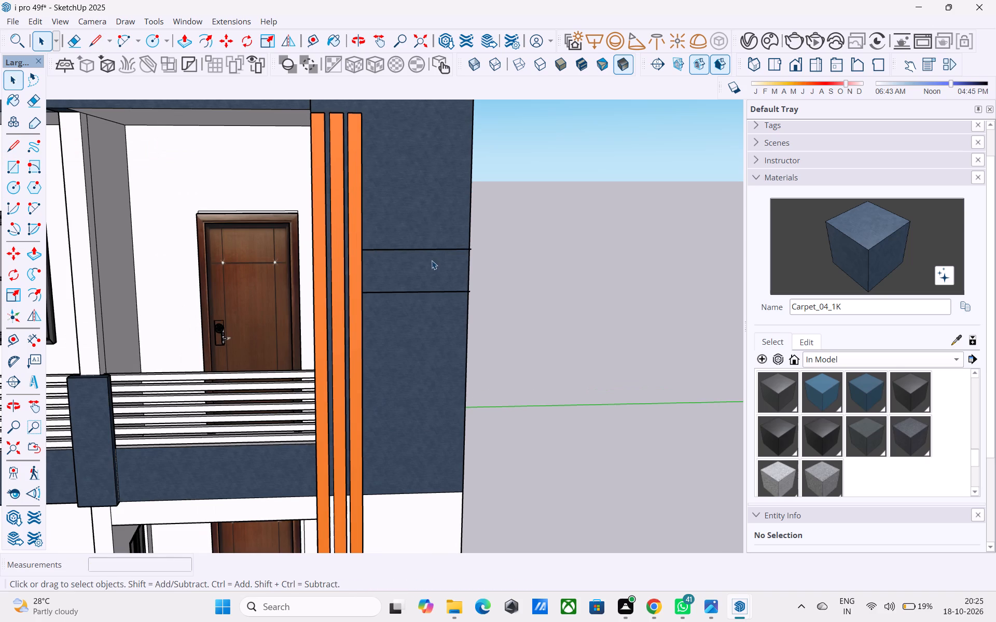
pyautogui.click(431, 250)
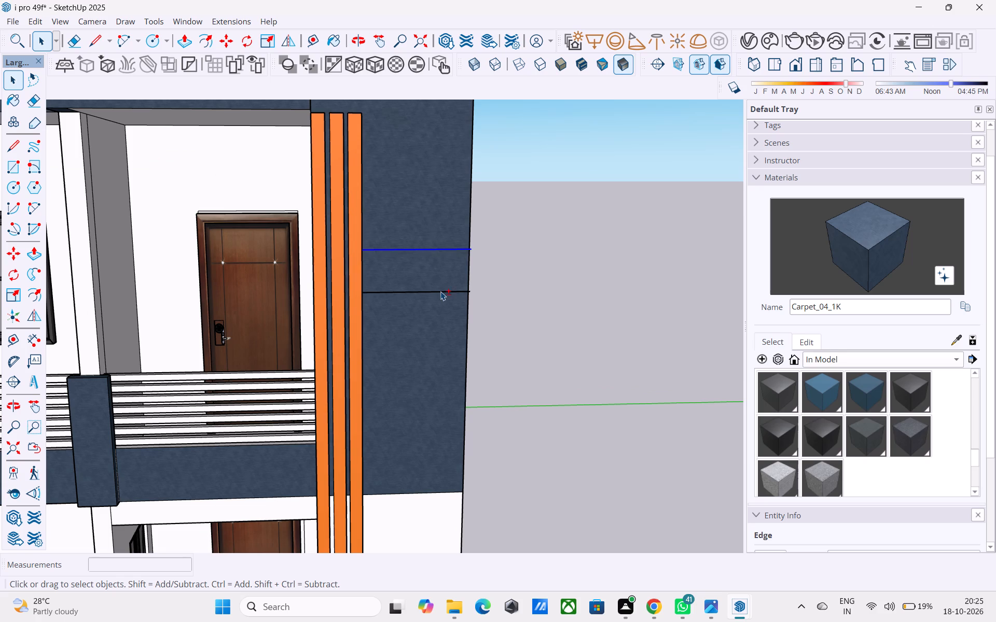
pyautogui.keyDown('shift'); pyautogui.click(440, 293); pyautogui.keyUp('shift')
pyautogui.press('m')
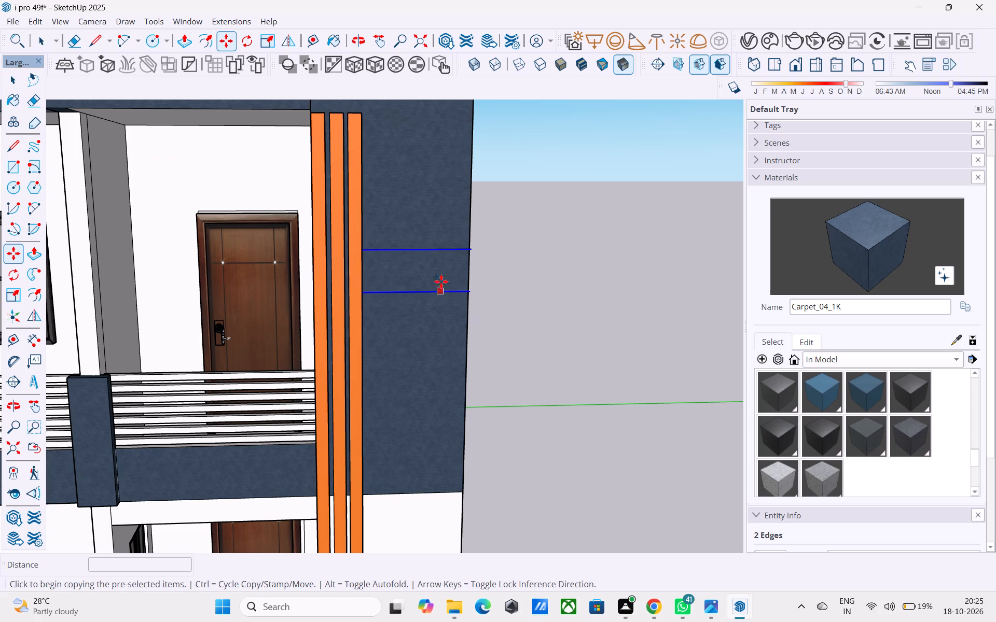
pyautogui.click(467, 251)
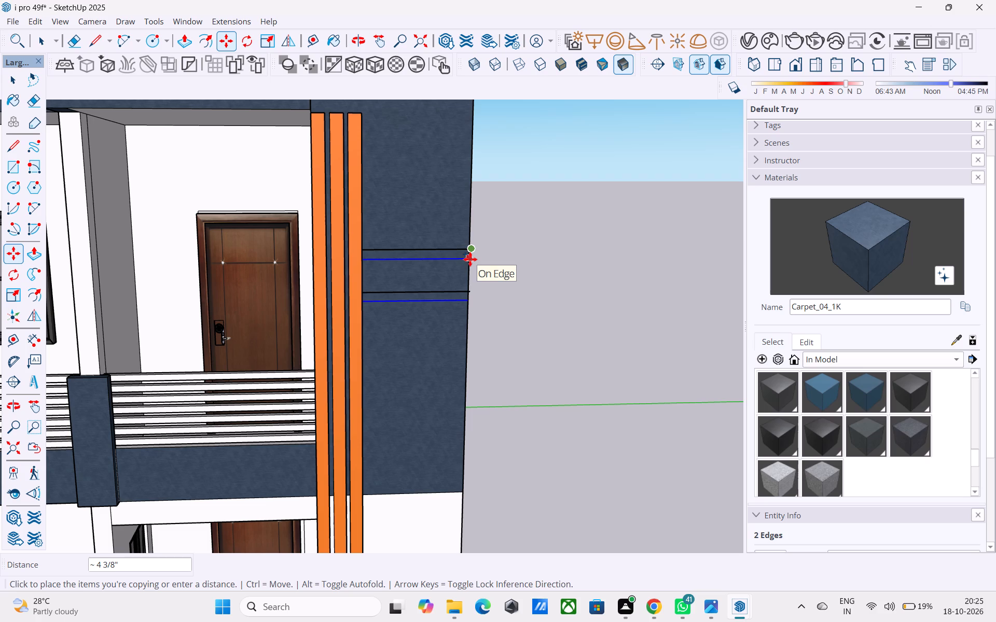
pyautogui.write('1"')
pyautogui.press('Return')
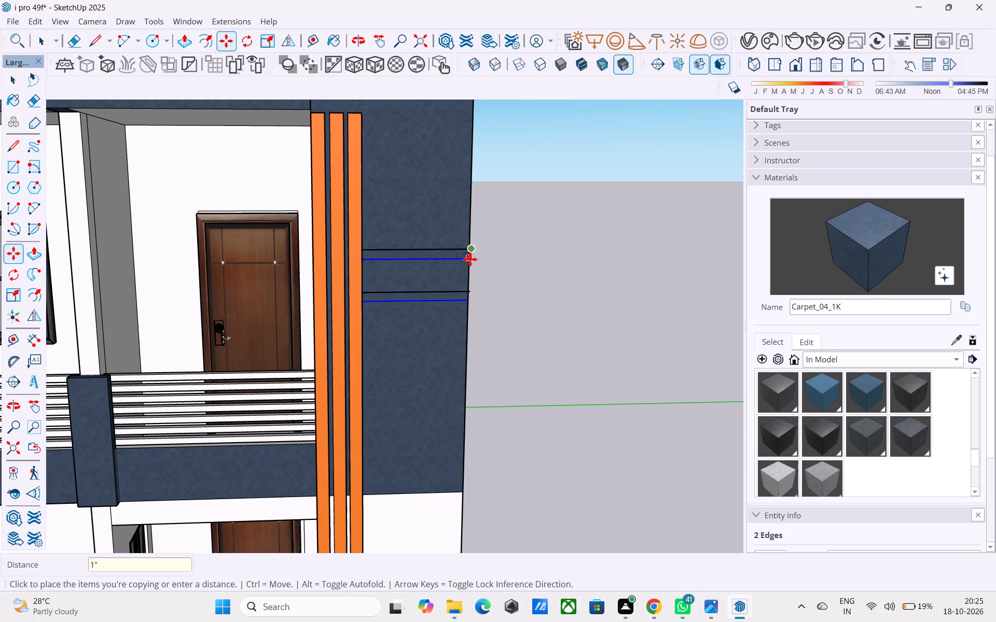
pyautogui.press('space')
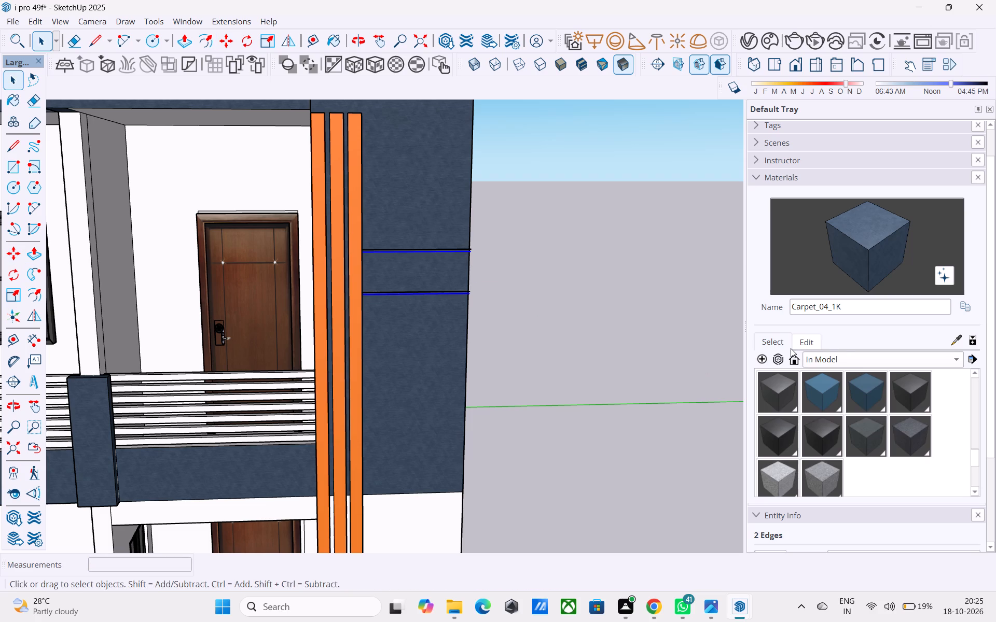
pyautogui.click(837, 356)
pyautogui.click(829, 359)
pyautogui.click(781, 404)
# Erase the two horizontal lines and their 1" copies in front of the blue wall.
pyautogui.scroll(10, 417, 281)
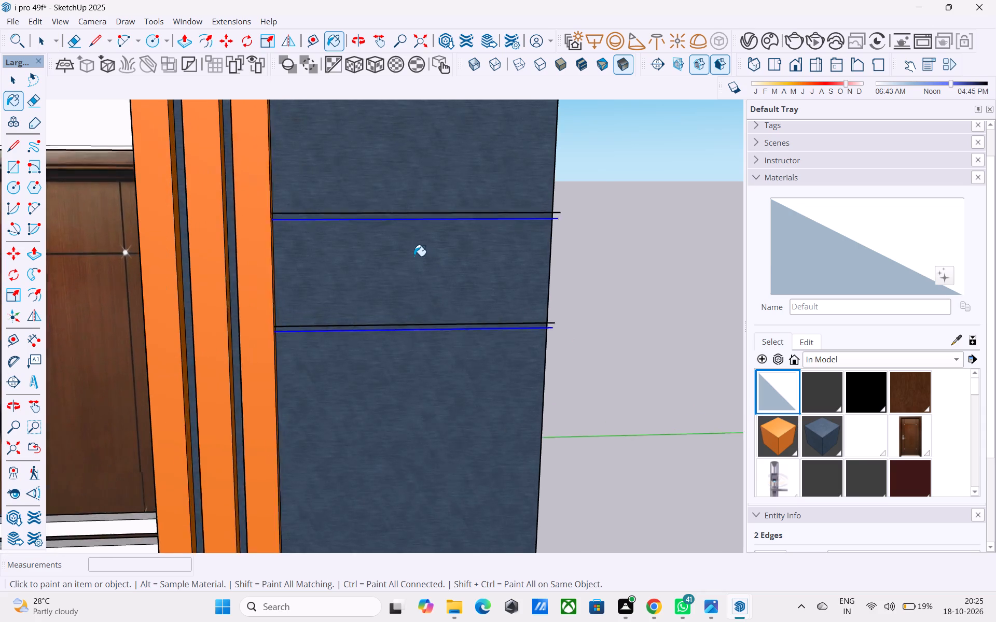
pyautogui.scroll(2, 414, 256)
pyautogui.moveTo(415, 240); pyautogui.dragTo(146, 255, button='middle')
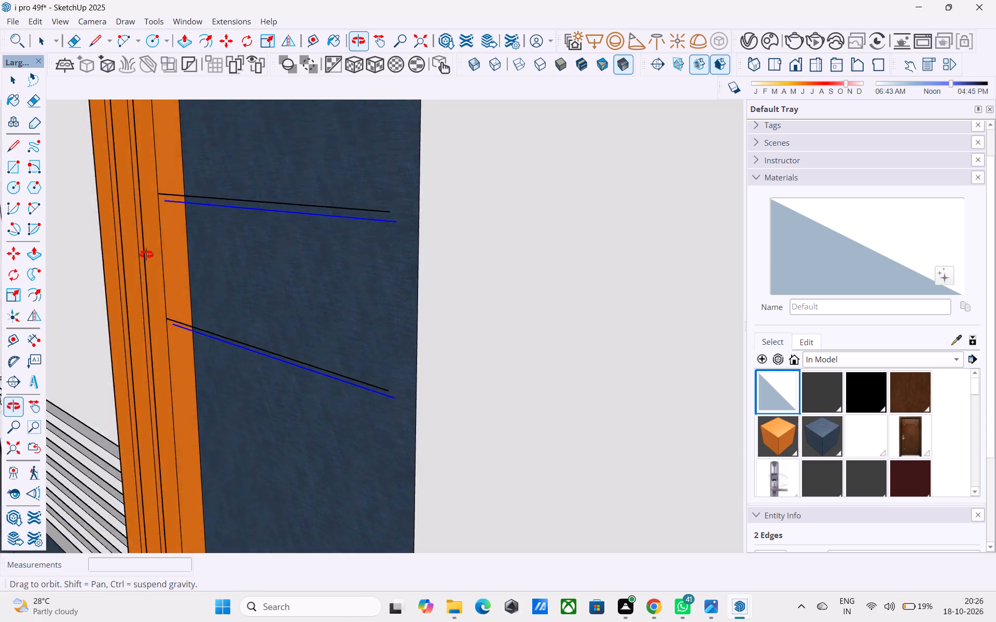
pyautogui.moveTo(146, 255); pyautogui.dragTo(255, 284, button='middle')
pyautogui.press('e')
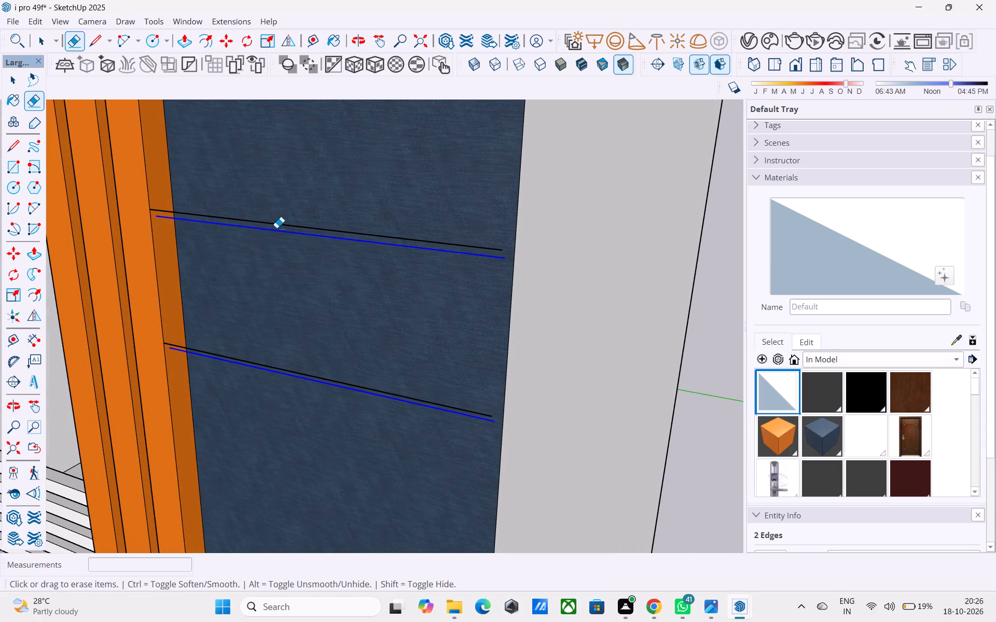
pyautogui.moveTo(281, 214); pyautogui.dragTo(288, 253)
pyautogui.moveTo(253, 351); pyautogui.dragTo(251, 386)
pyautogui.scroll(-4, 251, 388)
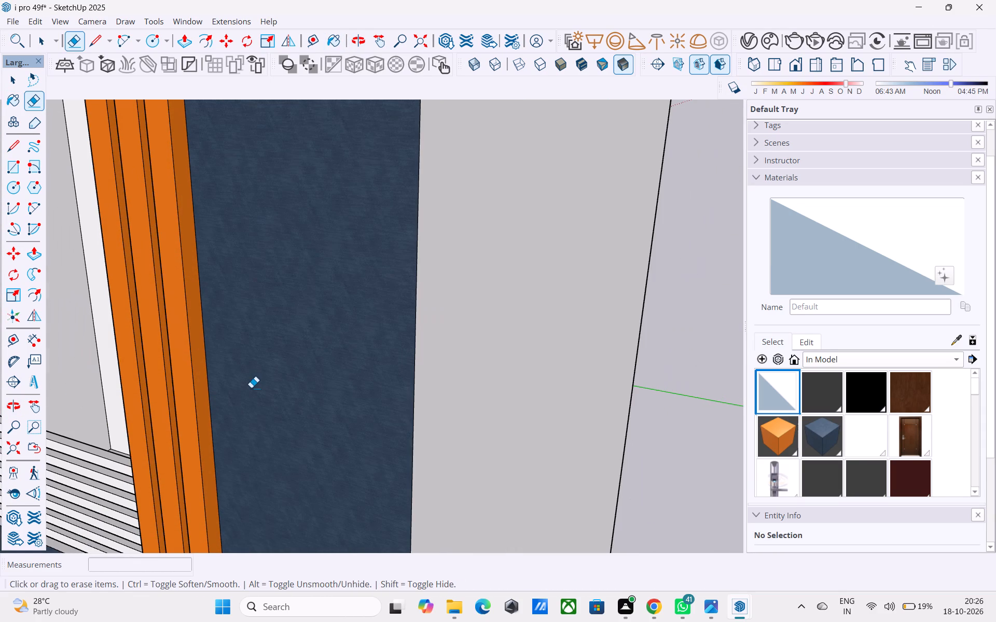
# Draw two horizontal lines about 2' 9 1/4" long on the blue wall face, from the fins' back edge to the wall's outer edge.
pyautogui.press('l')
pyautogui.click(199, 236)
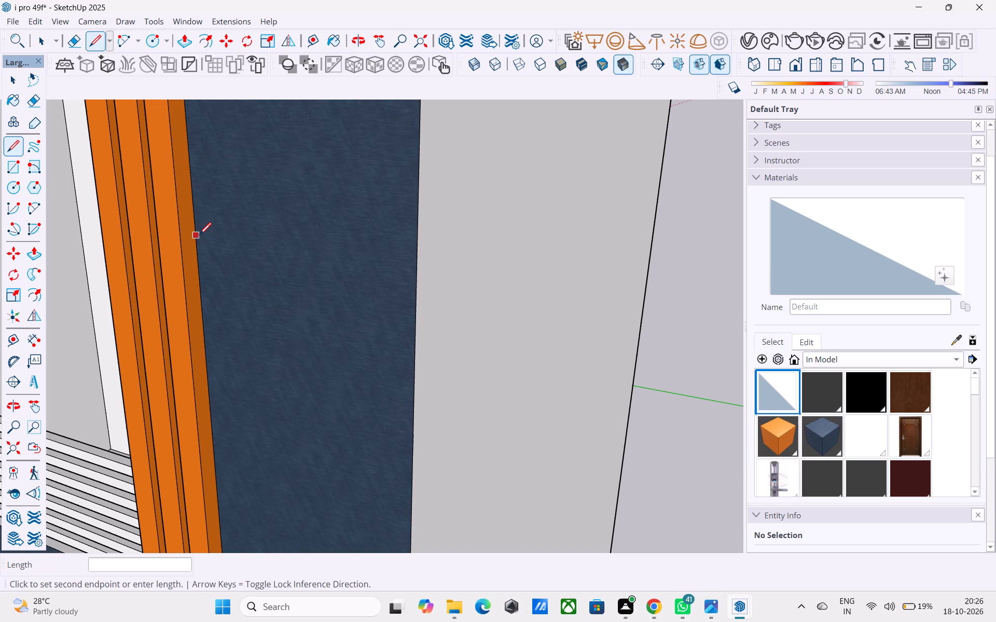
pyautogui.press('l')
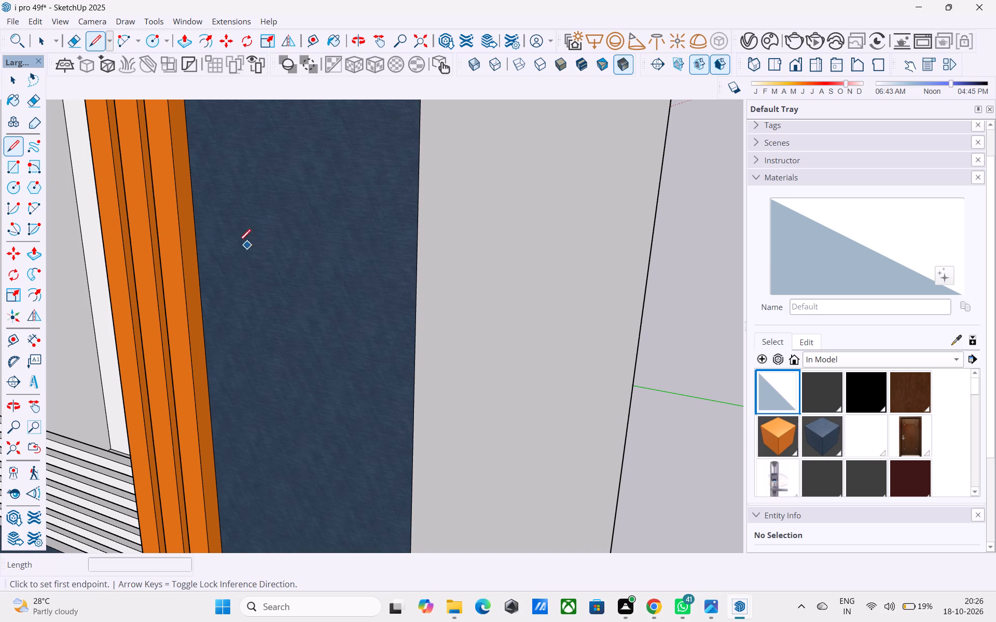
pyautogui.click(195, 233)
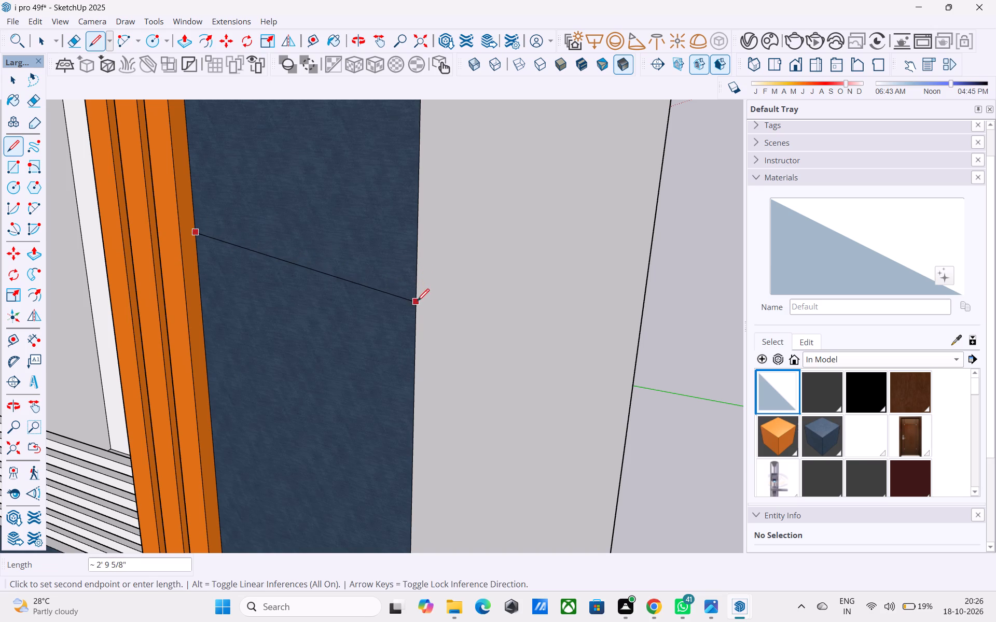
pyautogui.moveTo(417, 301); pyautogui.dragTo(488, 210, button='middle')
pyautogui.scroll(-3, 468, 230)
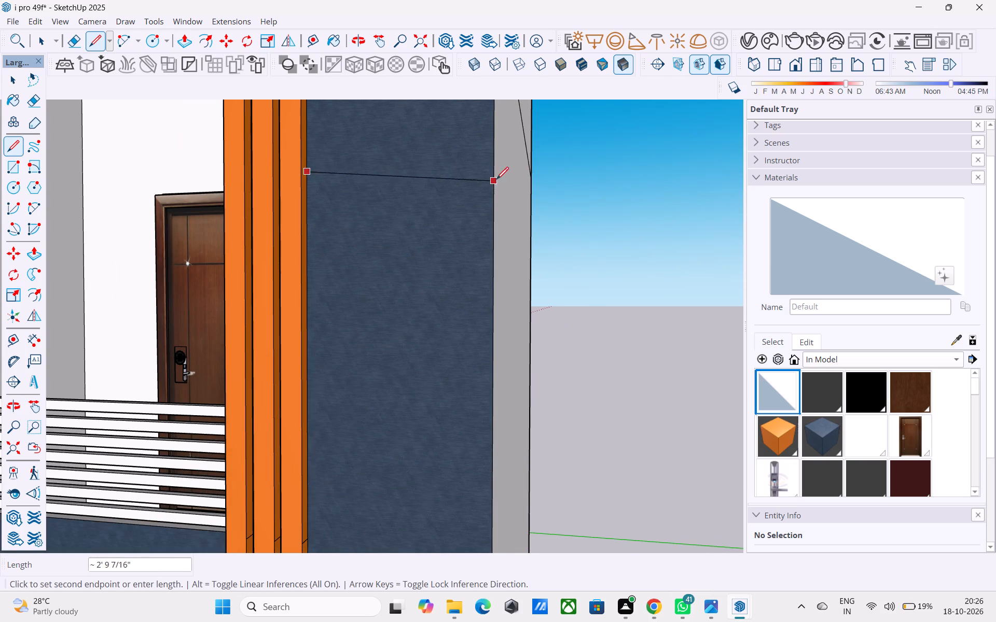
pyautogui.click(493, 169)
pyautogui.moveTo(421, 234); pyautogui.dragTo(387, 238, button='middle')
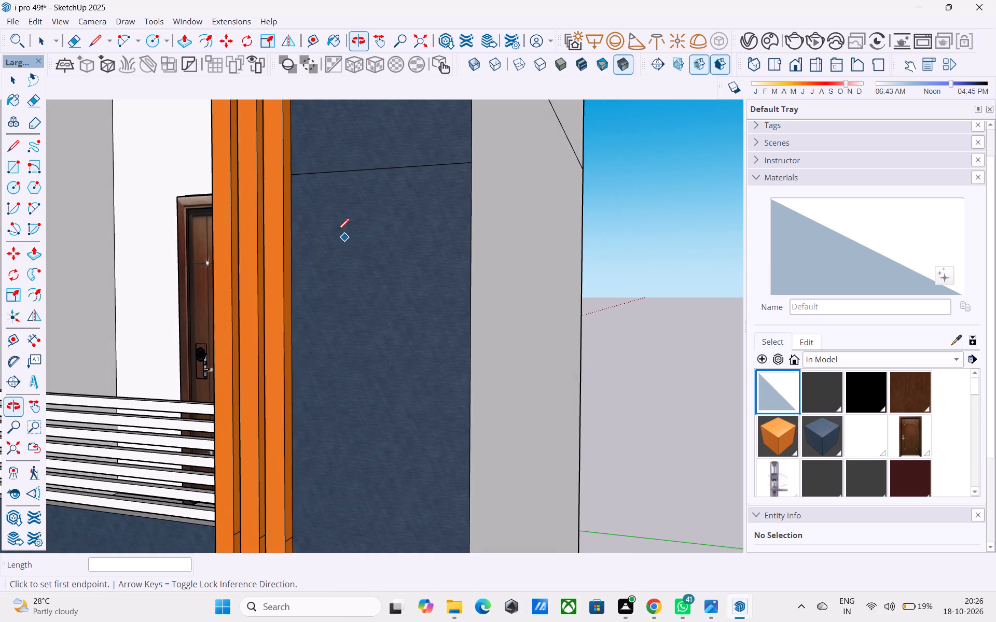
pyautogui.click(293, 209)
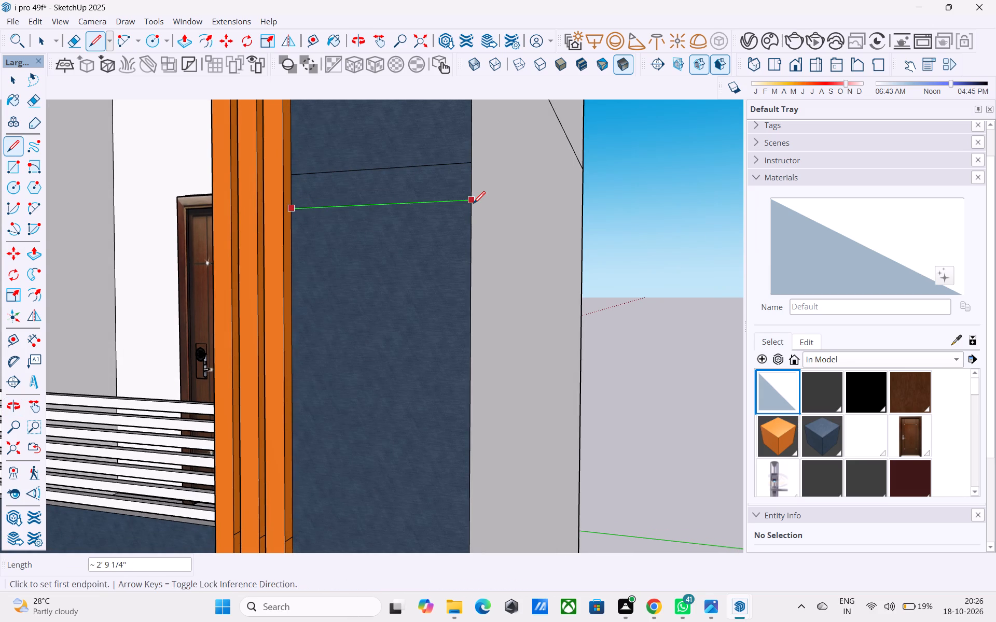
pyautogui.click(473, 205)
pyautogui.press('space')
pyautogui.moveTo(427, 254); pyautogui.dragTo(376, 314, button='middle')
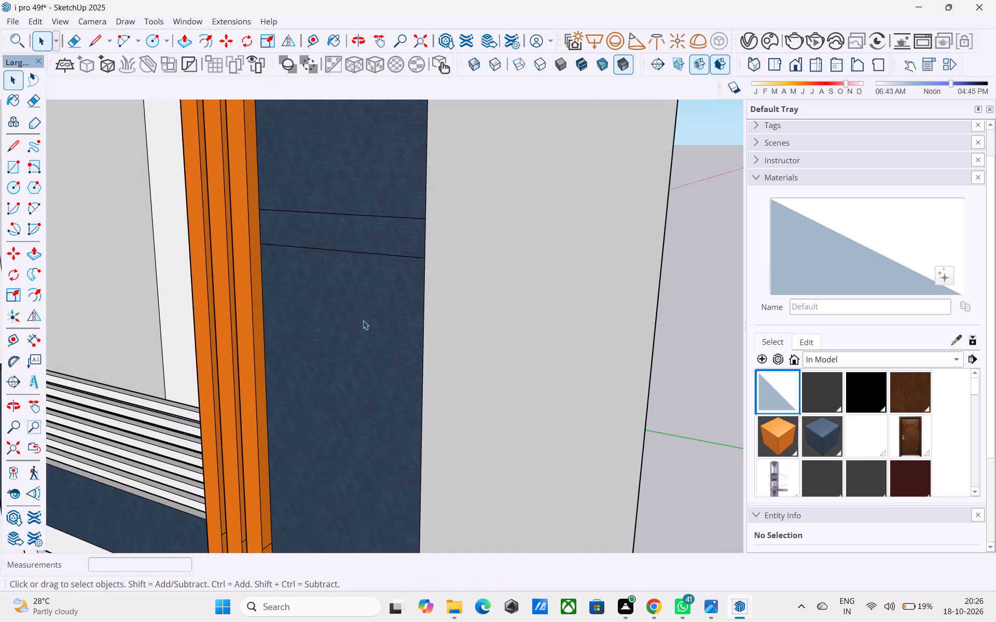
pyautogui.middleClick(363, 320)
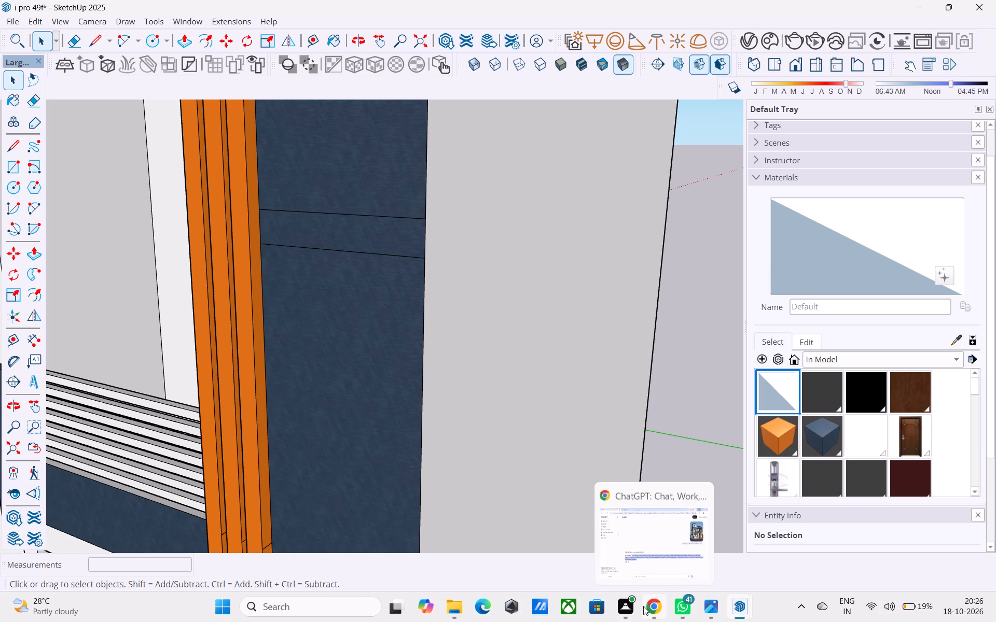
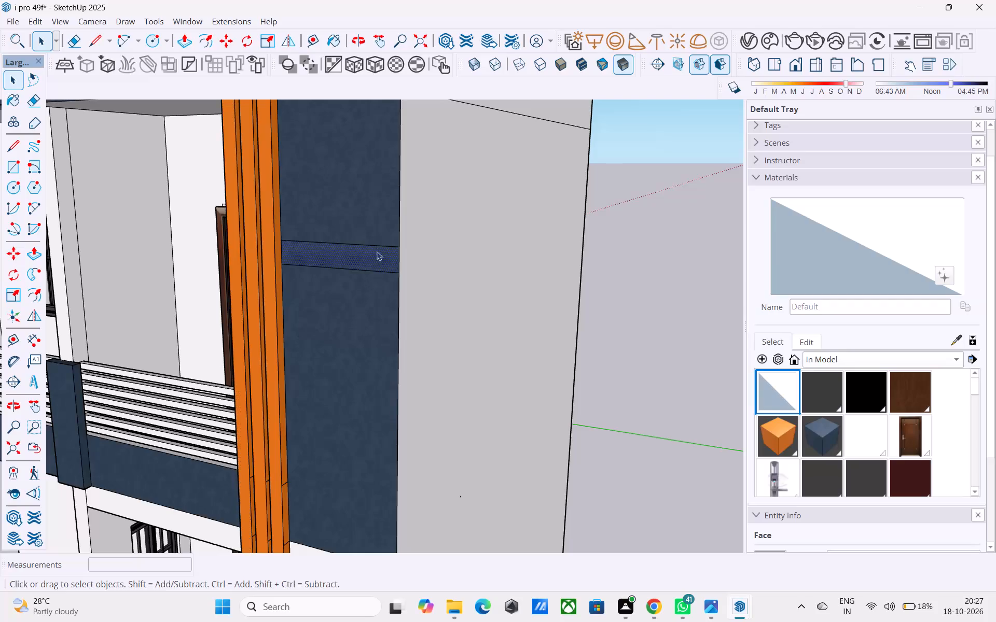
# Copy the two horizontal lines on the blue wall face 1" downward.
pyautogui.click(379, 273)
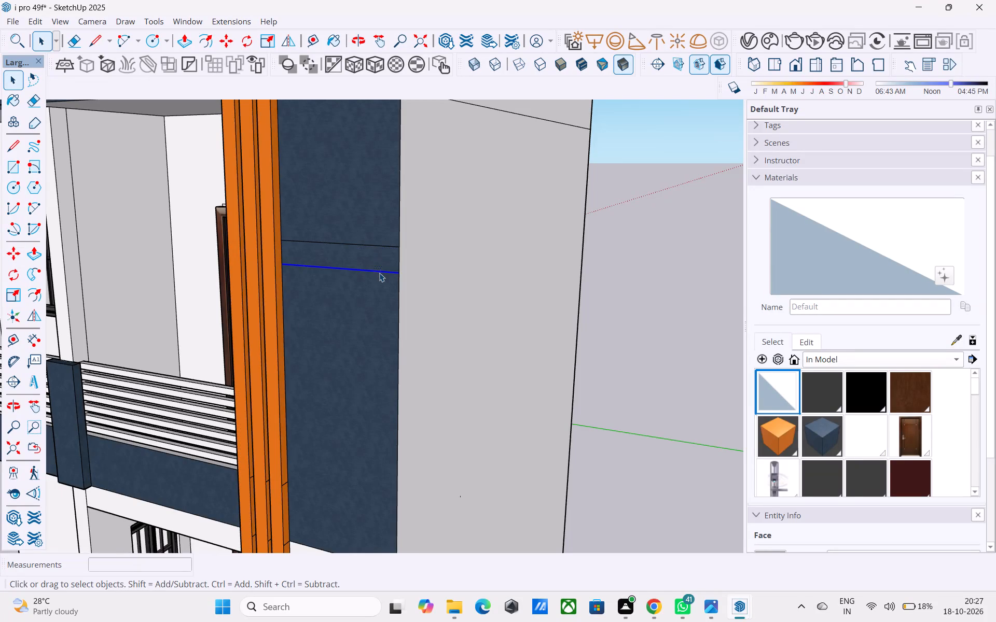
pyautogui.keyDown('shift'); pyautogui.click(382, 247); pyautogui.keyUp('shift')
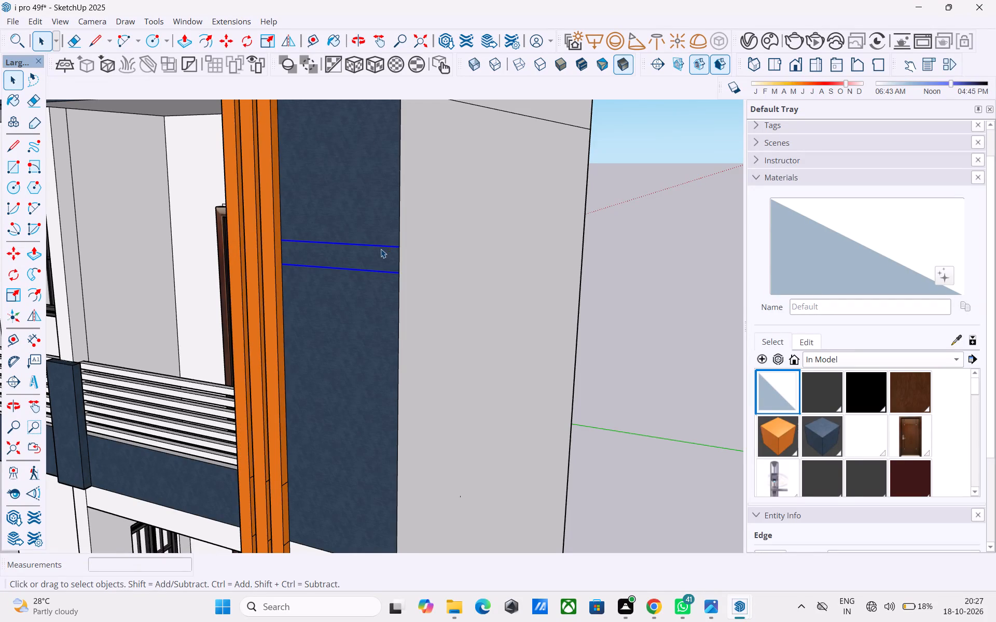
pyautogui.press('m')
pyautogui.scroll(4, 381, 249)
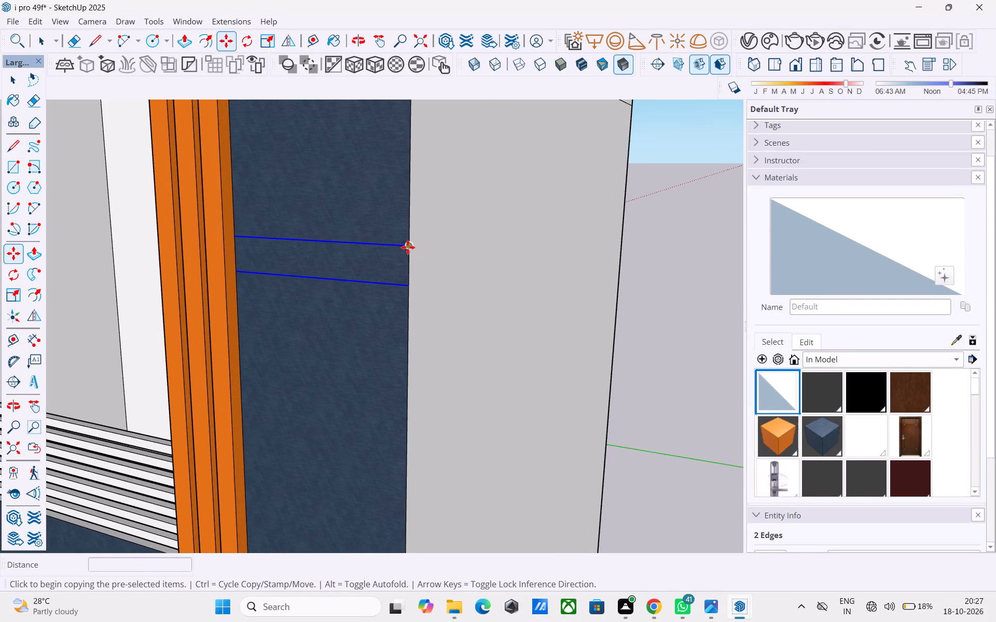
pyautogui.click(409, 247)
pyautogui.click(409, 257)
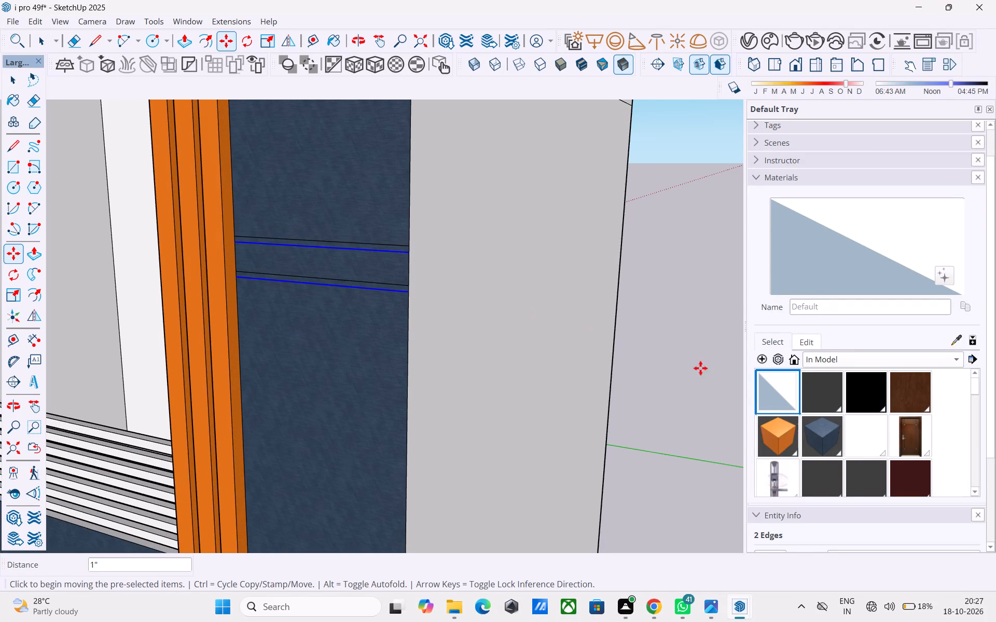
# Paint both 1" strips between the paired lines on the blue wall with the Default material.
pyautogui.click(790, 387)
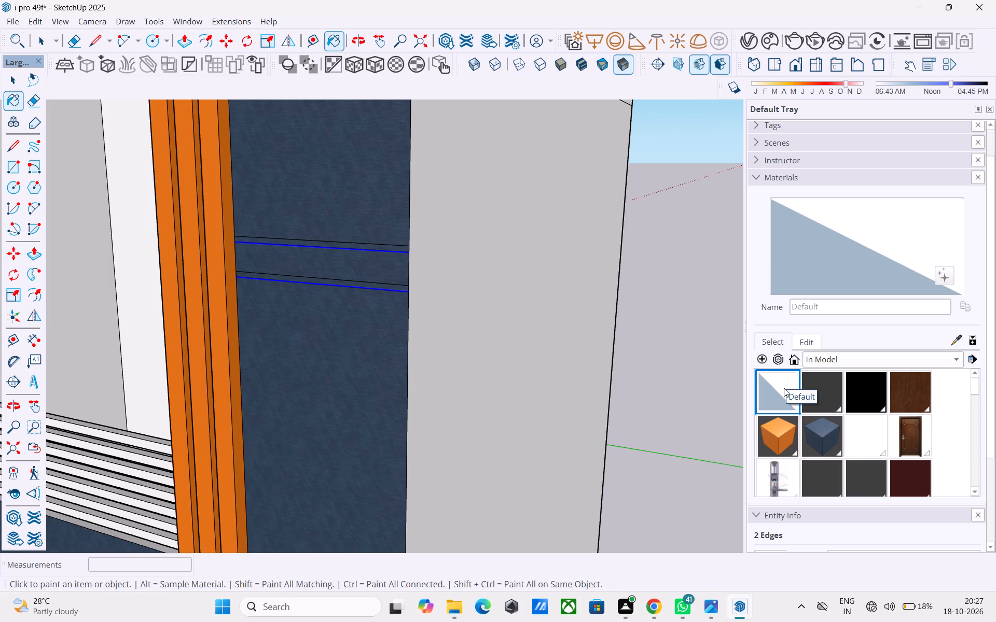
pyautogui.click(784, 388)
pyautogui.moveTo(612, 324); pyautogui.dragTo(635, 309, button='middle')
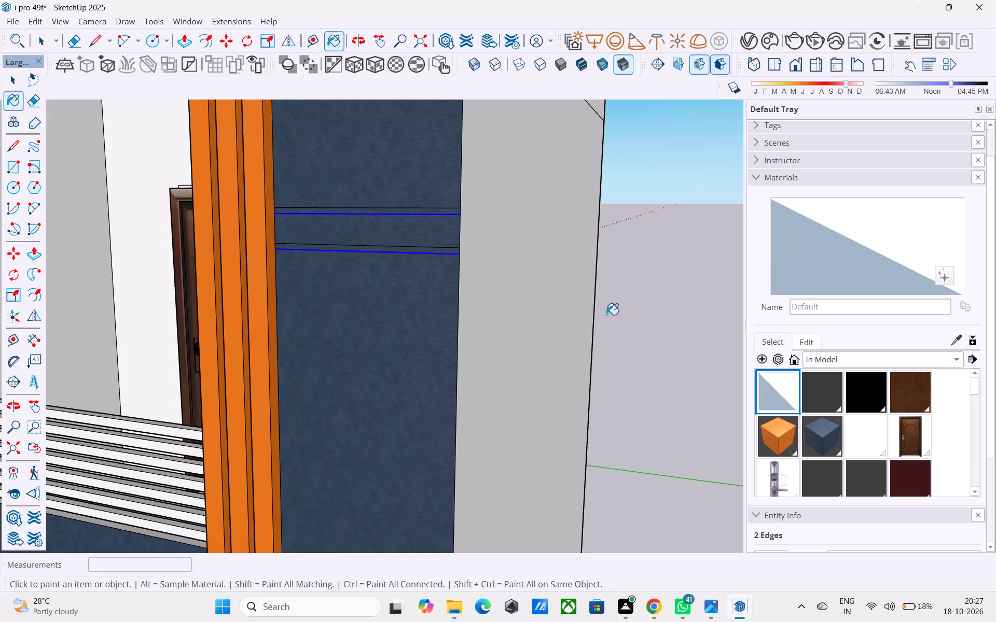
pyautogui.scroll(5, 442, 223)
pyautogui.click(434, 205)
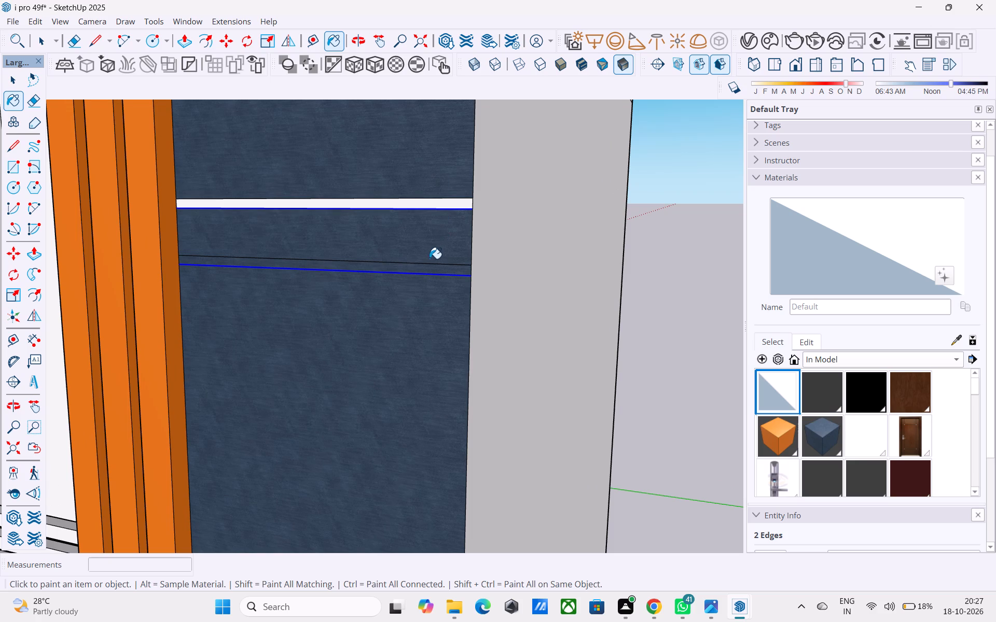
pyautogui.click(426, 268)
# Draw a 2" by 2" square on the upper terrace side parapet's inner face, near its top front corner.
pyautogui.scroll(-11, 427, 266)
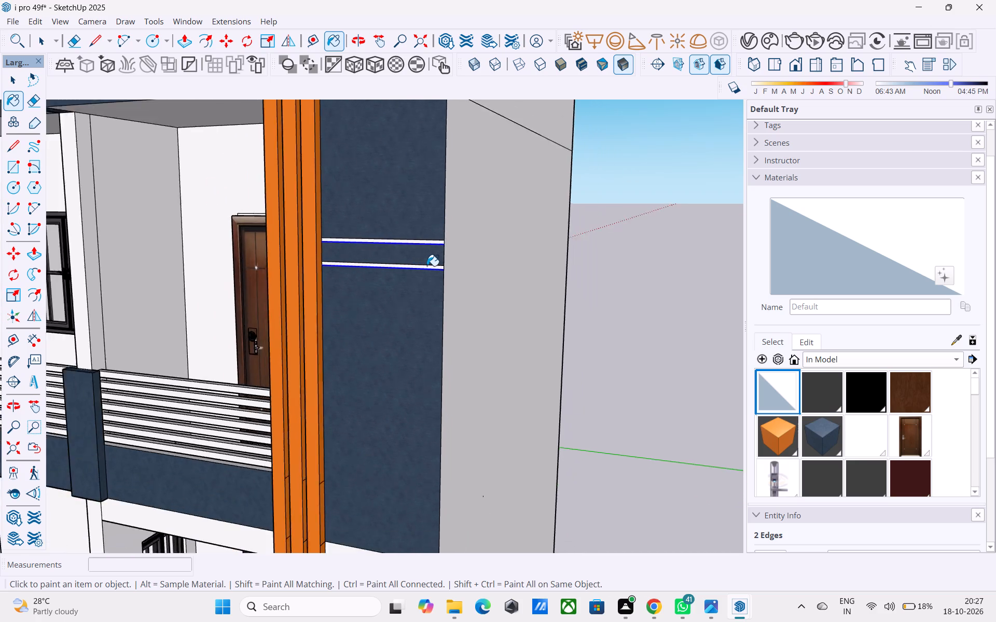
pyautogui.scroll(-13, 427, 266)
pyautogui.moveTo(368, 300); pyautogui.dragTo(532, 314, button='middle')
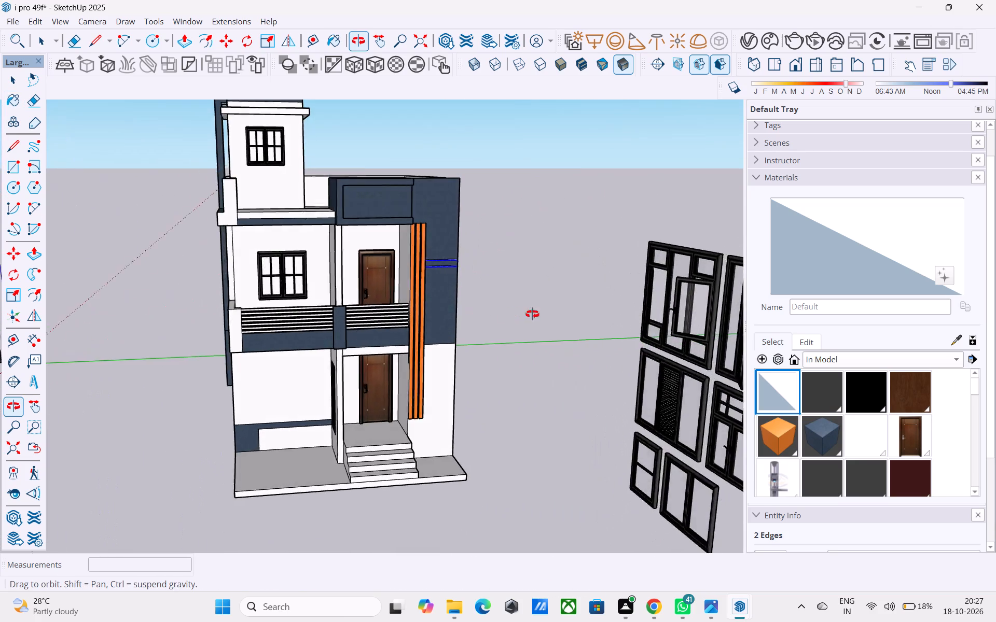
pyautogui.moveTo(532, 314); pyautogui.dragTo(720, 305, button='middle')
pyautogui.moveTo(515, 287); pyautogui.dragTo(734, 351, button='middle')
pyautogui.scroll(-2, 720, 331)
pyautogui.moveTo(715, 333); pyautogui.dragTo(714, 369, button='middle')
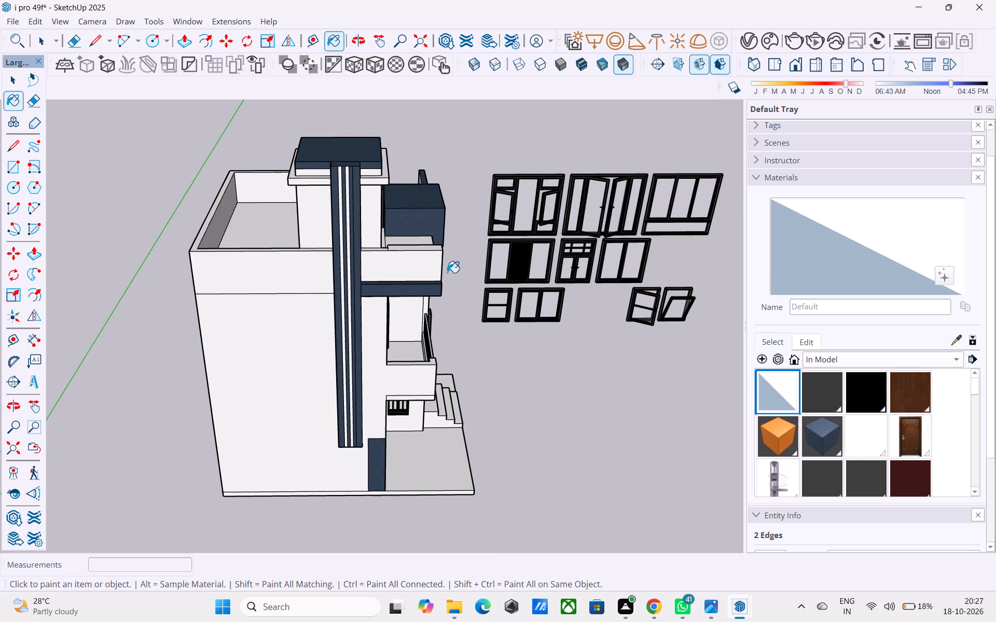
pyautogui.scroll(6, 444, 270)
pyautogui.moveTo(355, 225); pyautogui.dragTo(121, 275, button='middle')
pyautogui.moveTo(330, 295); pyautogui.dragTo(168, 296, button='middle')
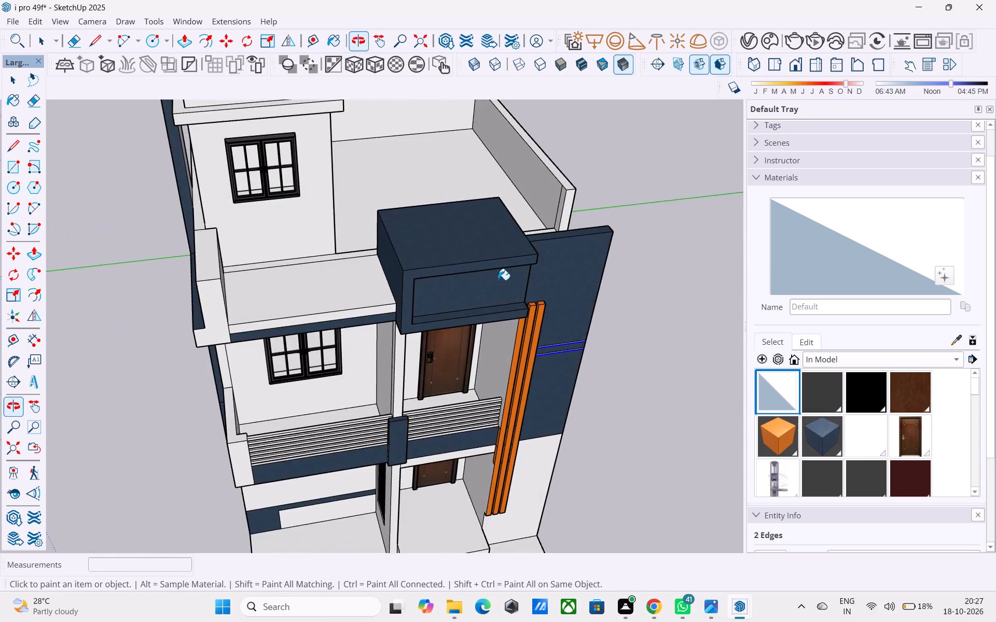
pyautogui.scroll(-4, 508, 281)
pyautogui.moveTo(530, 282); pyautogui.dragTo(228, 269, button='middle')
pyautogui.moveTo(353, 235); pyautogui.dragTo(246, 253, button='middle')
pyautogui.scroll(6, 246, 253)
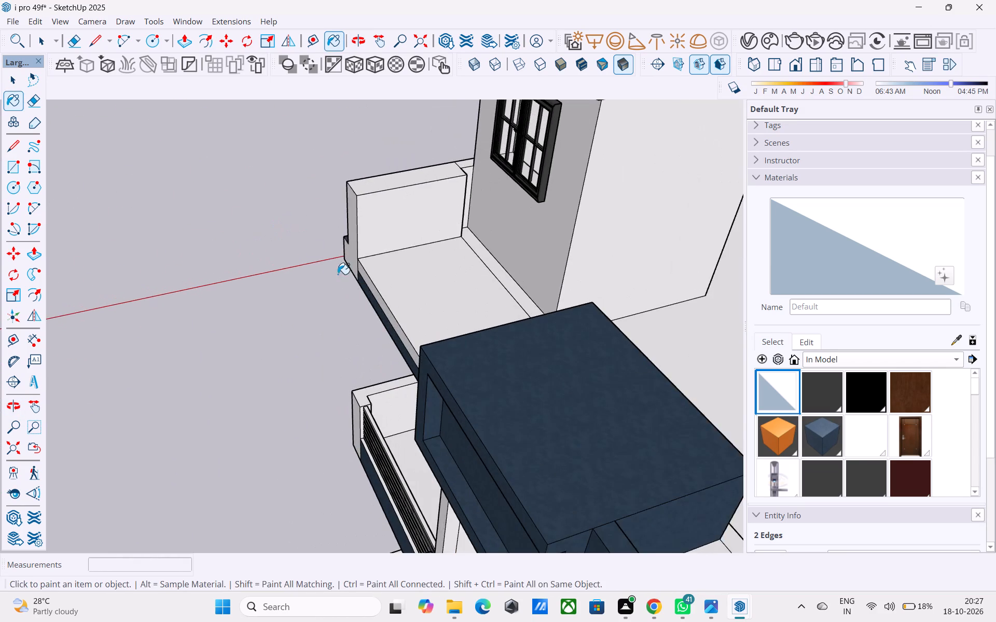
pyautogui.moveTo(338, 274); pyautogui.dragTo(288, 297, button='middle')
pyautogui.moveTo(312, 261); pyautogui.dragTo(311, 256, button='middle')
pyautogui.scroll(6, 305, 262)
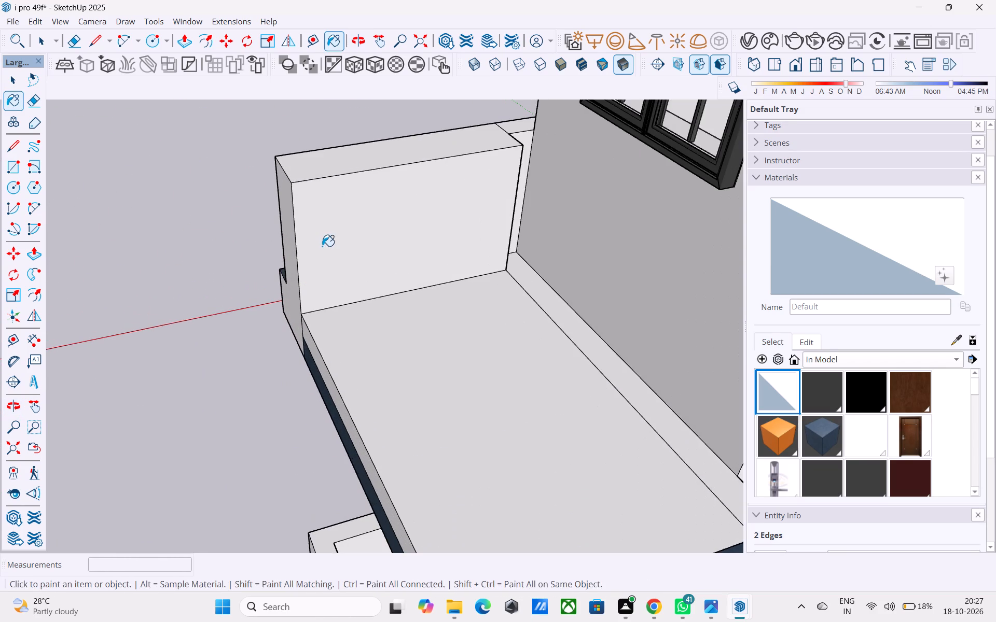
pyautogui.scroll(1, 322, 246)
pyautogui.press('space')
pyautogui.write('r')
pyautogui.moveTo(320, 247); pyautogui.dragTo(310, 237, button='middle')
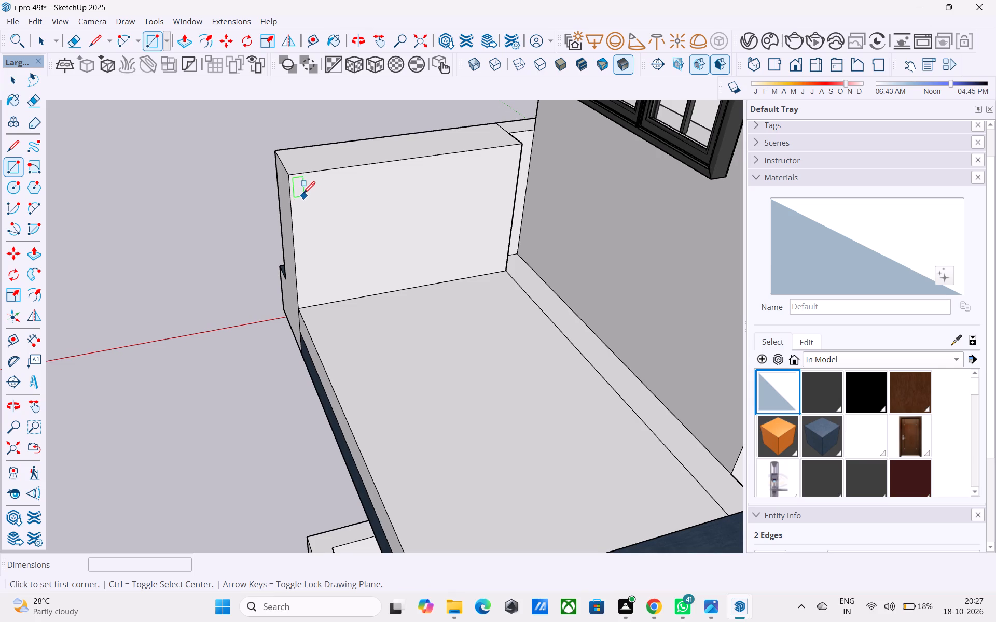
pyautogui.click(301, 192)
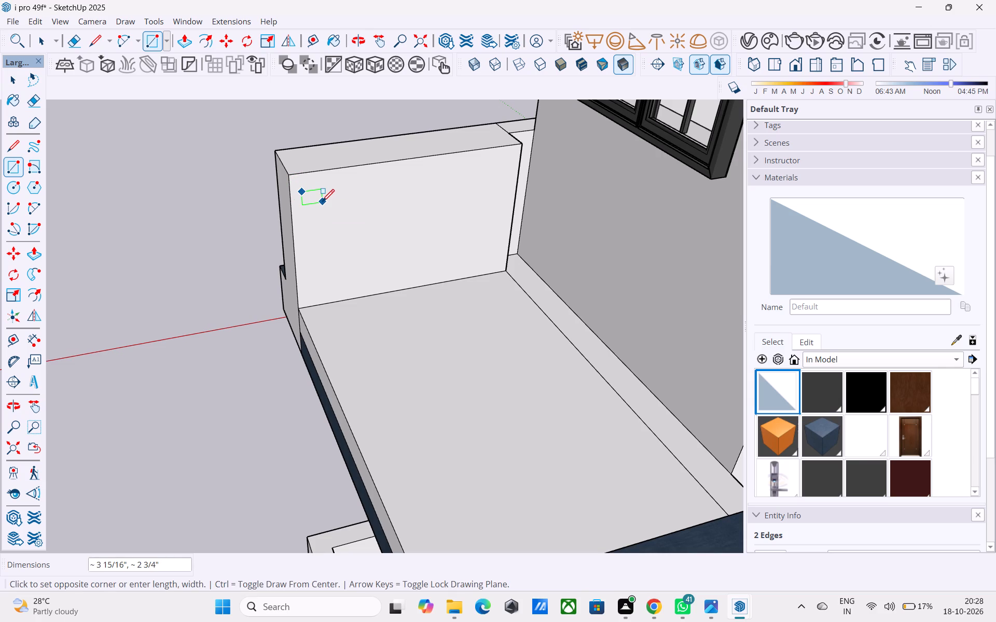
pyautogui.write('2",2"')
pyautogui.press('Return')
# Copy the square about 1' 9 11/16" down the parapet face and divide the distance into 4 equal spacings.
pyautogui.scroll(3, 290, 192)
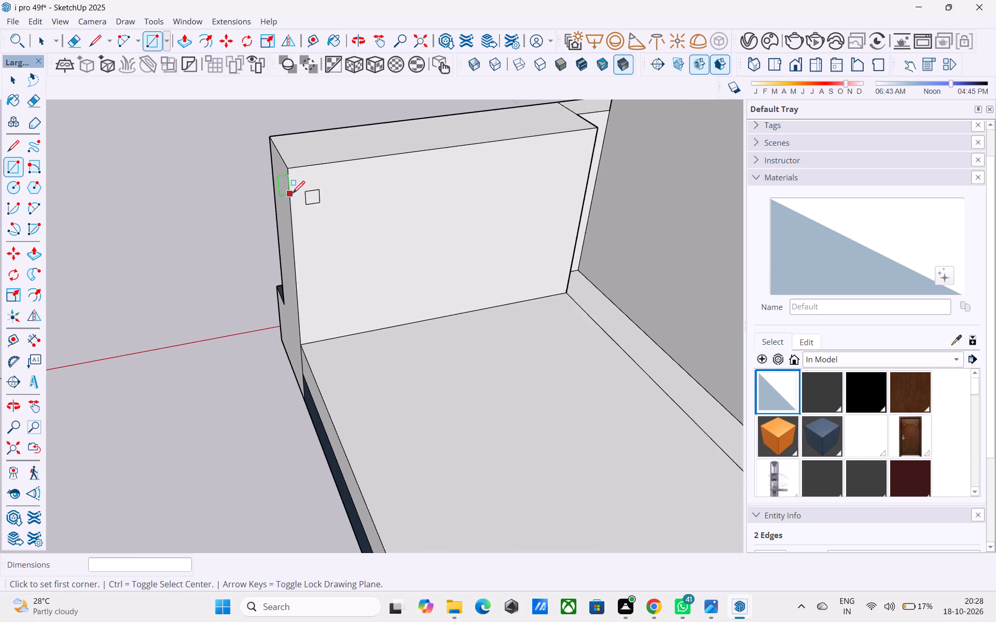
pyautogui.scroll(1, 293, 194)
pyautogui.press('space')
pyautogui.click(315, 197)
pyautogui.press('m')
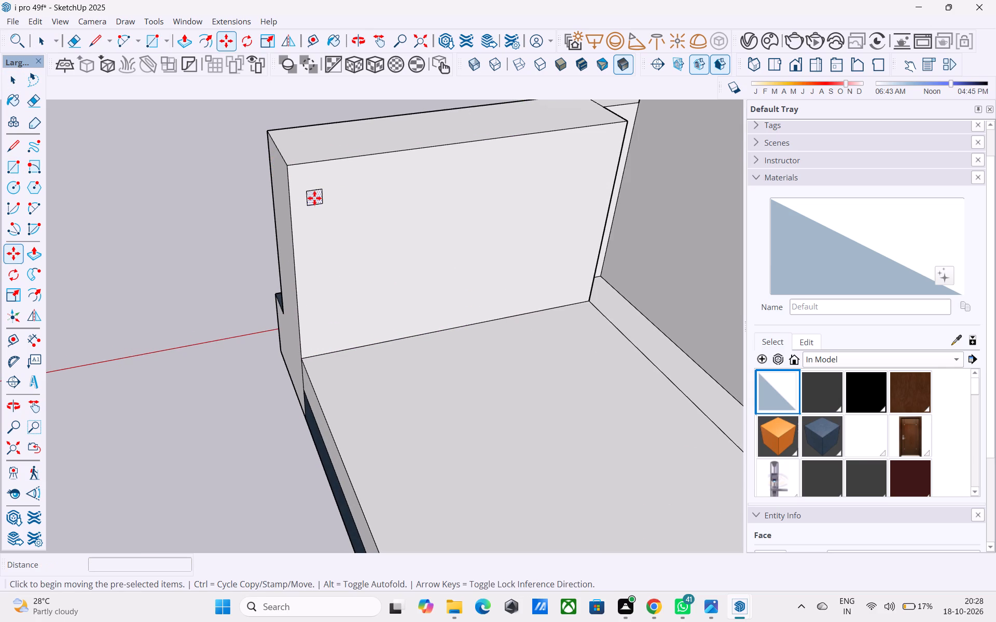
pyautogui.click(308, 193)
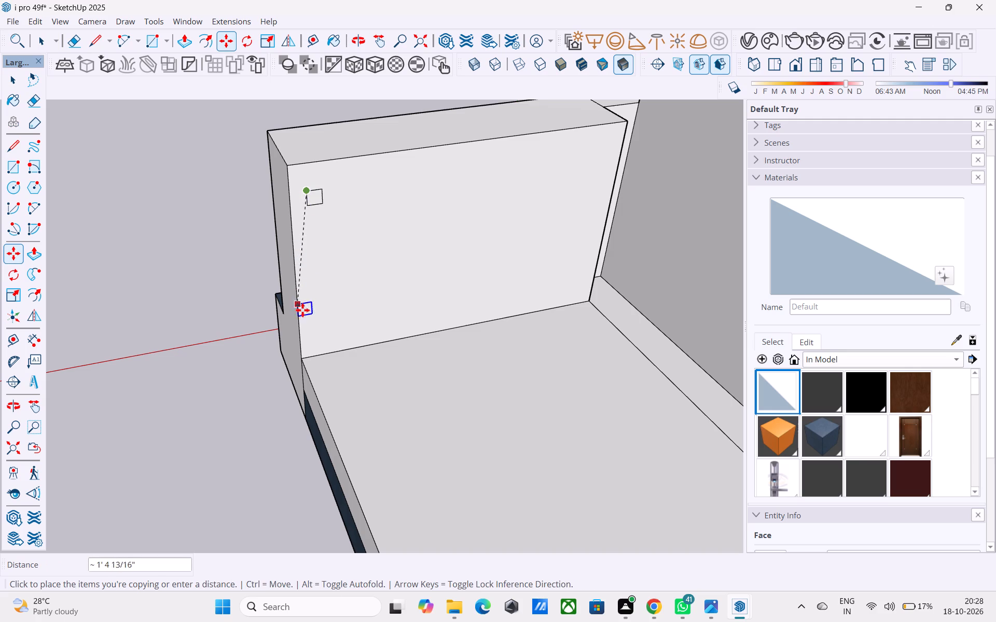
pyautogui.click(321, 330)
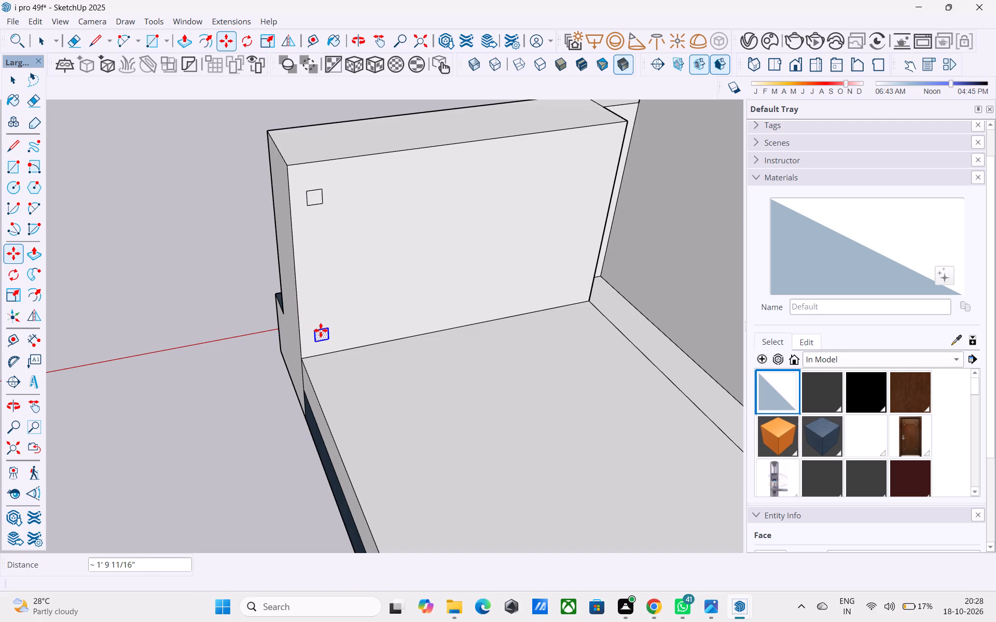
pyautogui.press('/')
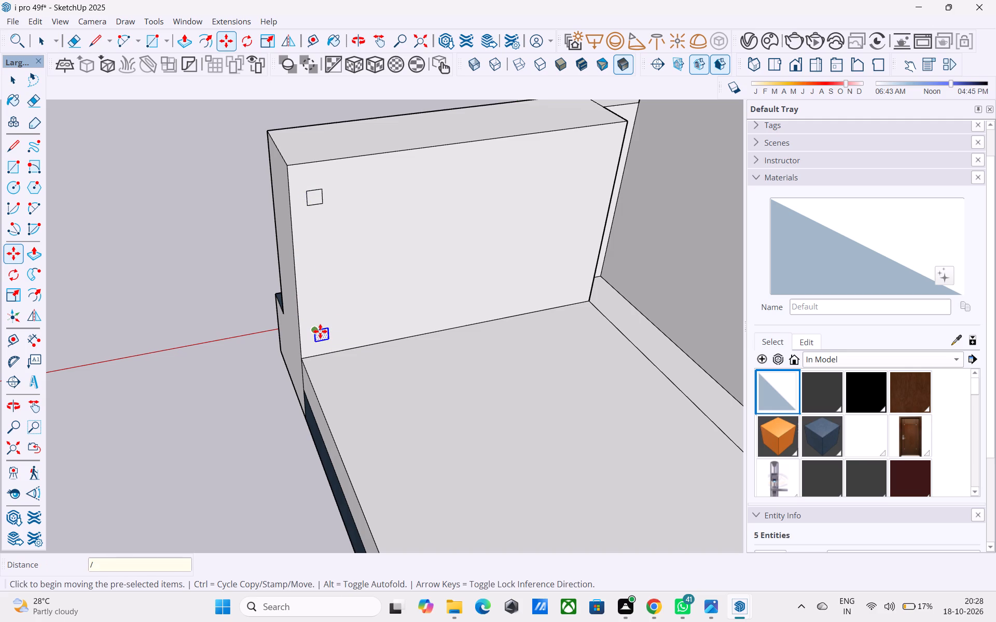
pyautogui.press('4')
pyautogui.press('Return')
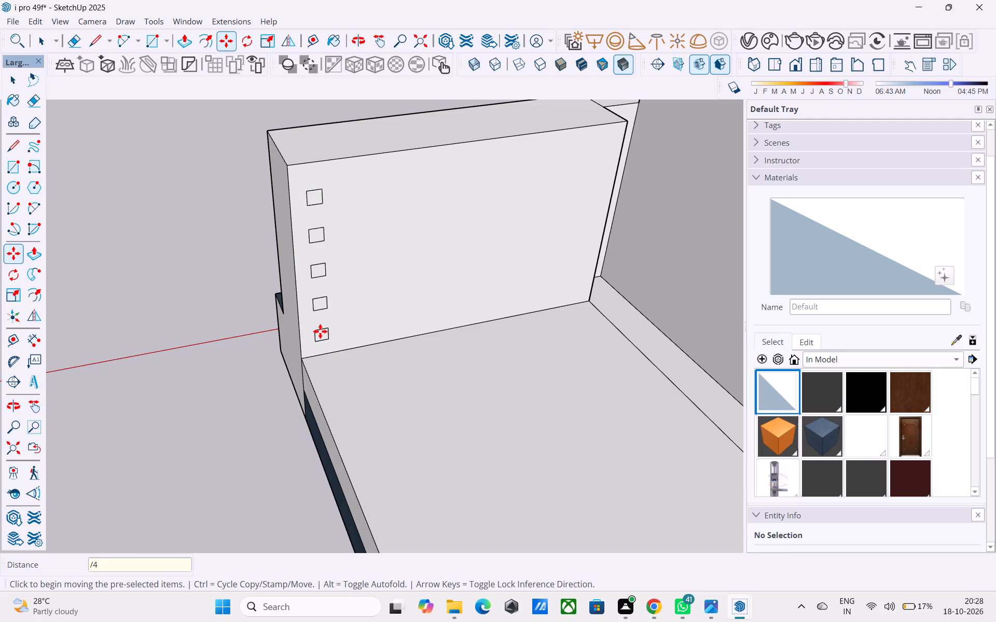
pyautogui.press('space')
# Extrude the top square 7' 6" across the terrace front to the blue box as a railing bar.
pyautogui.scroll(-1, 304, 323)
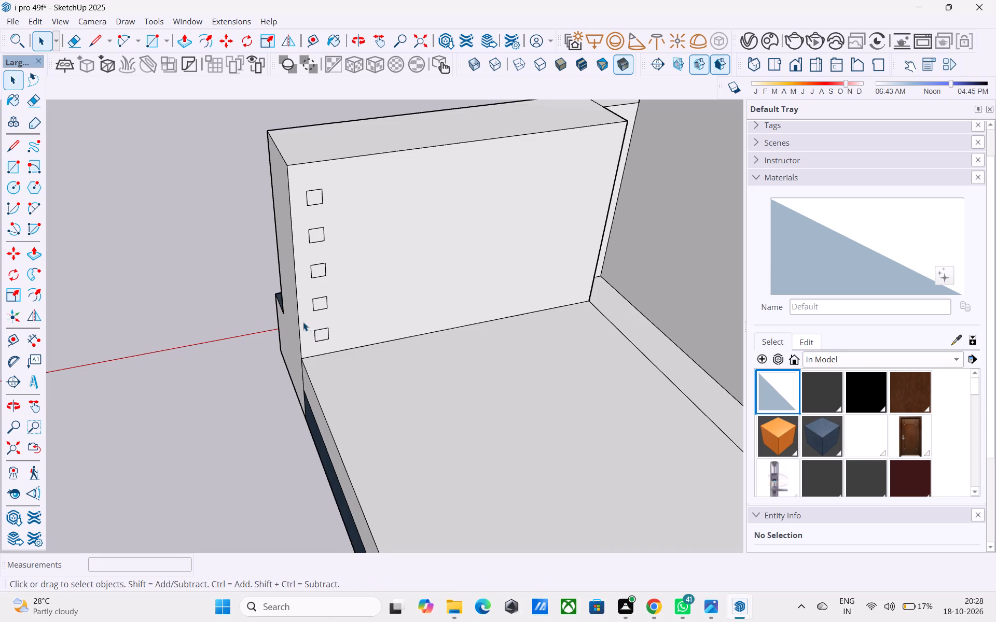
pyautogui.scroll(-1, 300, 322)
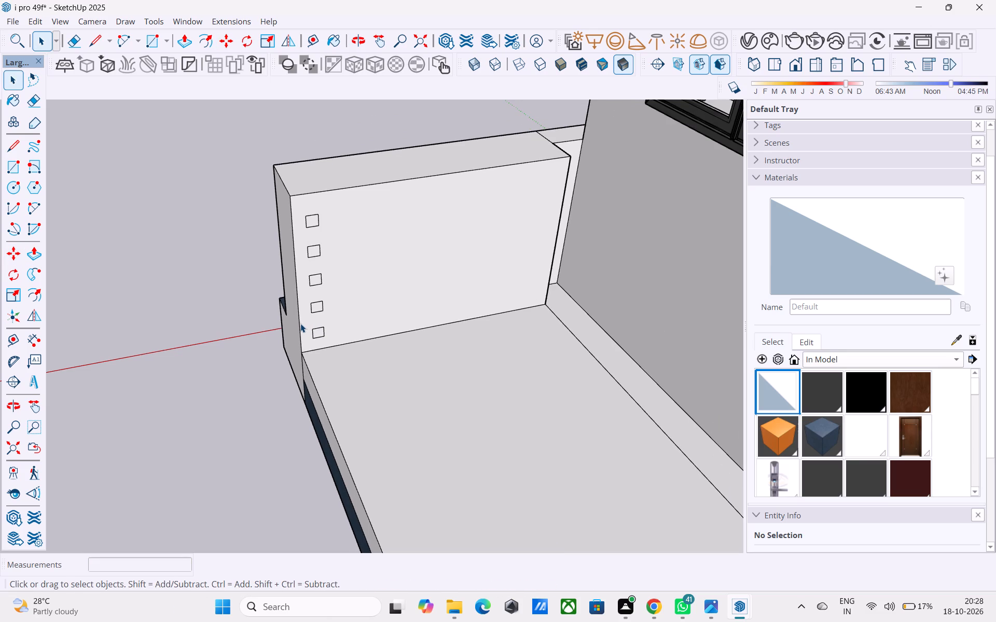
pyautogui.scroll(-1, 299, 326)
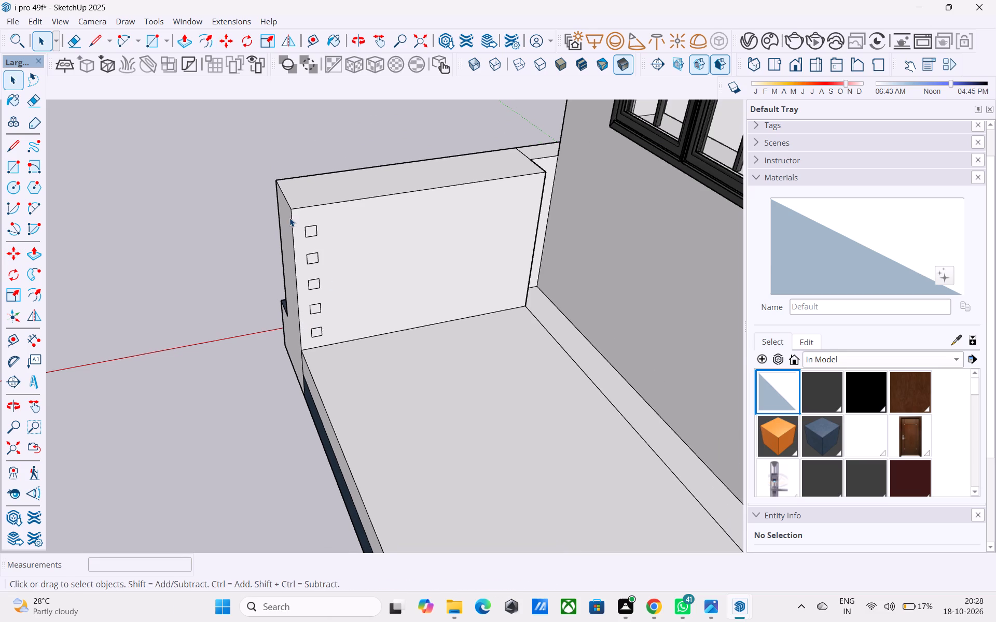
pyautogui.scroll(5, 289, 218)
pyautogui.click(314, 234)
pyautogui.press('p')
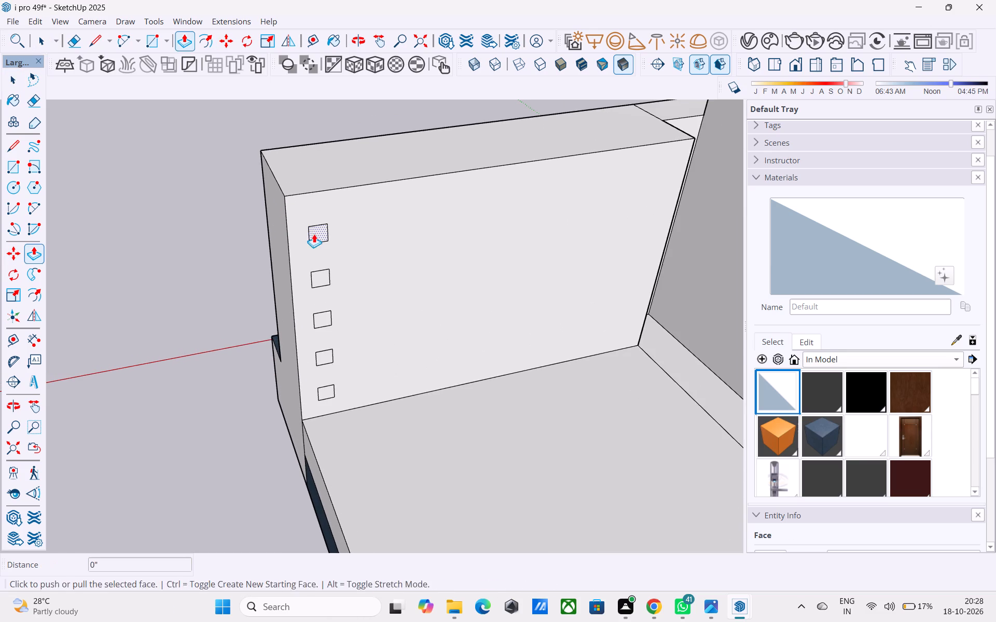
pyautogui.click(314, 234)
pyautogui.scroll(-11, 317, 240)
pyautogui.moveTo(344, 281); pyautogui.dragTo(778, 341, button='middle')
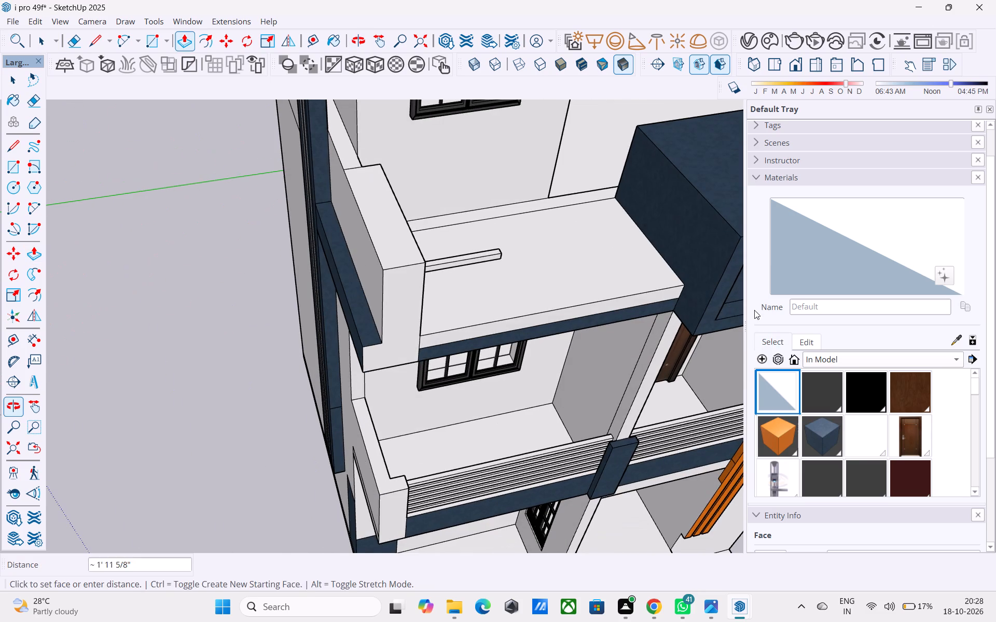
pyautogui.click(698, 247)
# Extrude the four remaining squares by the same 7' 6" to complete the upper terrace railing bars.
pyautogui.moveTo(669, 257); pyautogui.dragTo(304, 239, button='middle')
pyautogui.scroll(5, 201, 196)
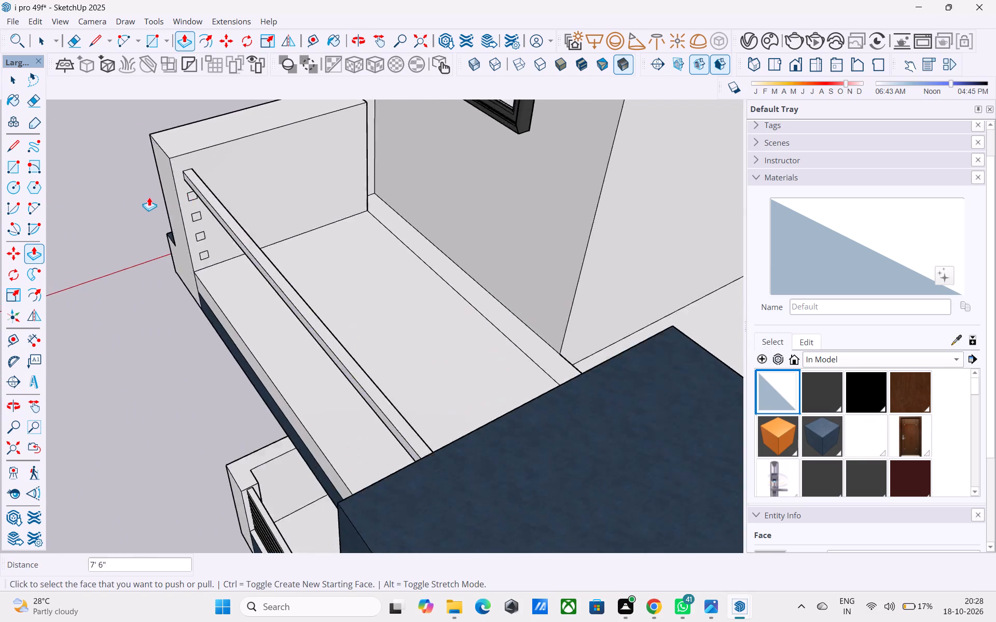
pyautogui.scroll(6, 149, 197)
pyautogui.scroll(-5, 167, 204)
pyautogui.scroll(3, 245, 194)
pyautogui.doubleClick(245, 194)
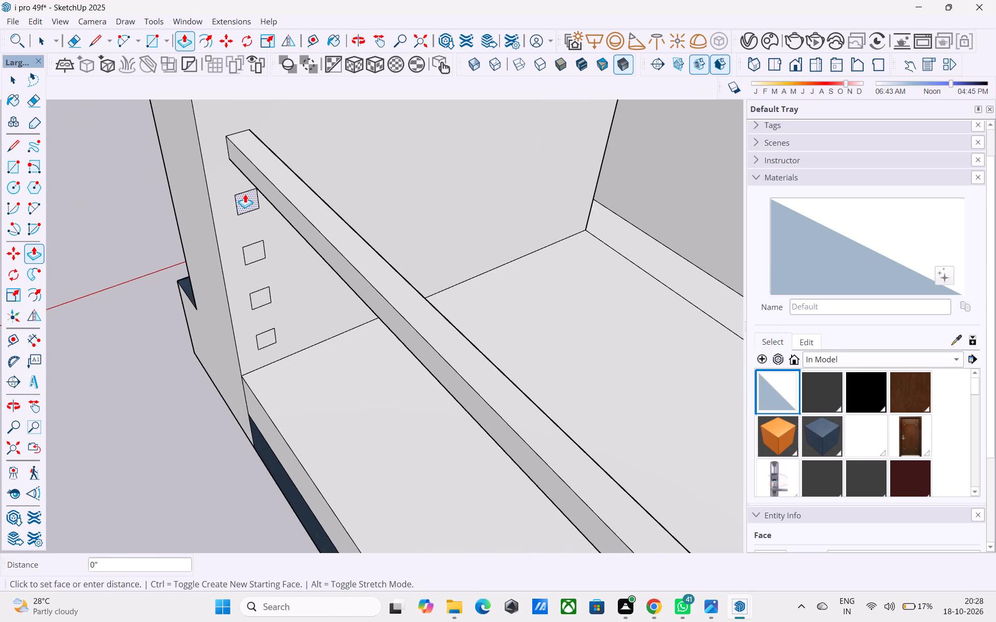
pyautogui.doubleClick(255, 251)
pyautogui.doubleClick(258, 295)
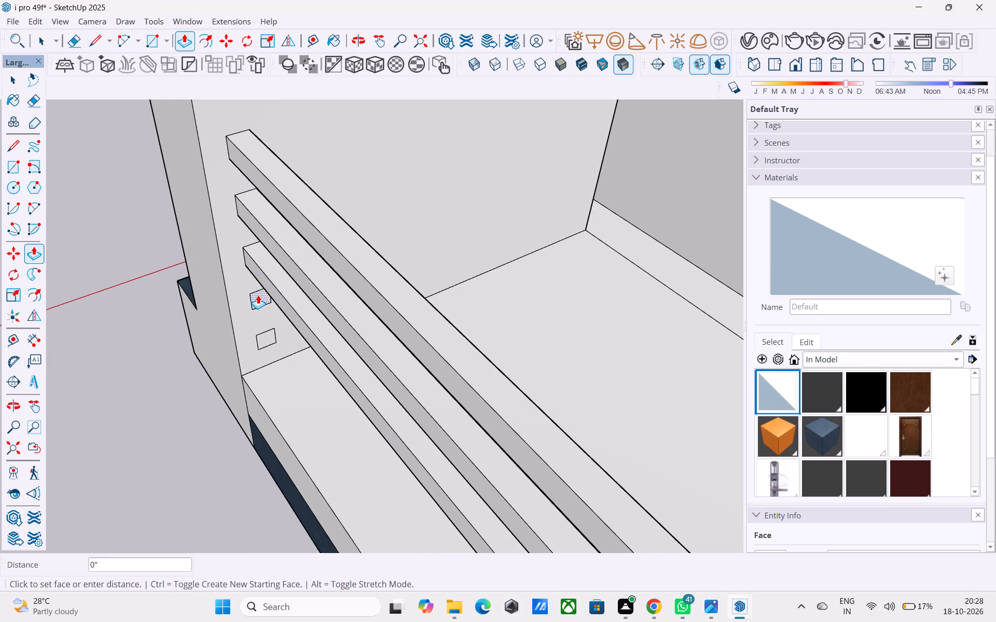
pyautogui.doubleClick(269, 341)
# Examine the upper terrace railing and the whole front facade from several angles.
pyautogui.scroll(-11, 267, 340)
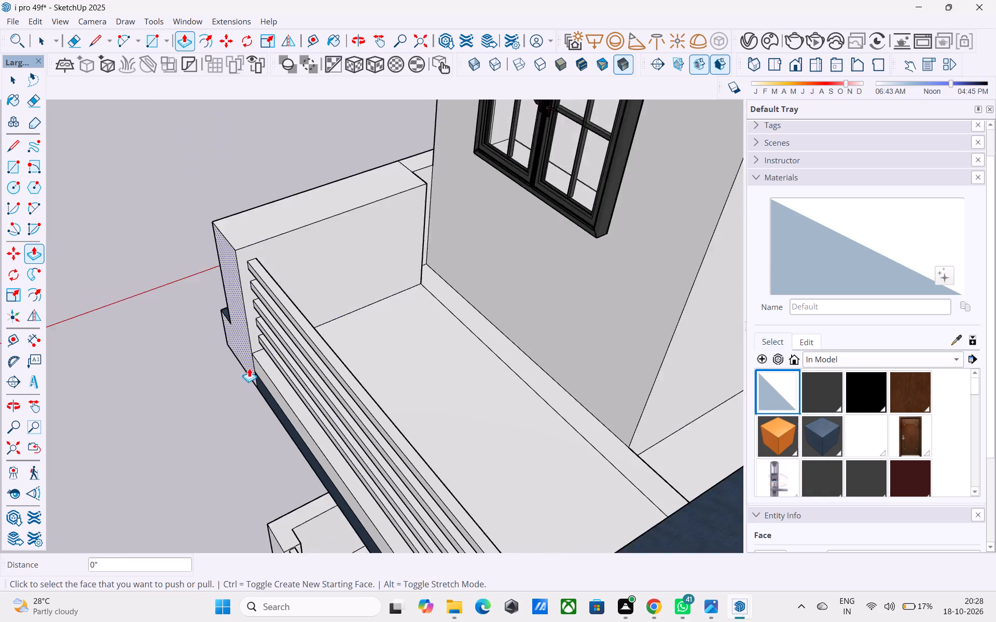
pyautogui.scroll(-4, 249, 368)
pyautogui.moveTo(230, 389); pyautogui.dragTo(480, 331, button='middle')
pyautogui.scroll(-5, 259, 308)
pyautogui.moveTo(295, 320); pyautogui.dragTo(452, 255, button='middle')
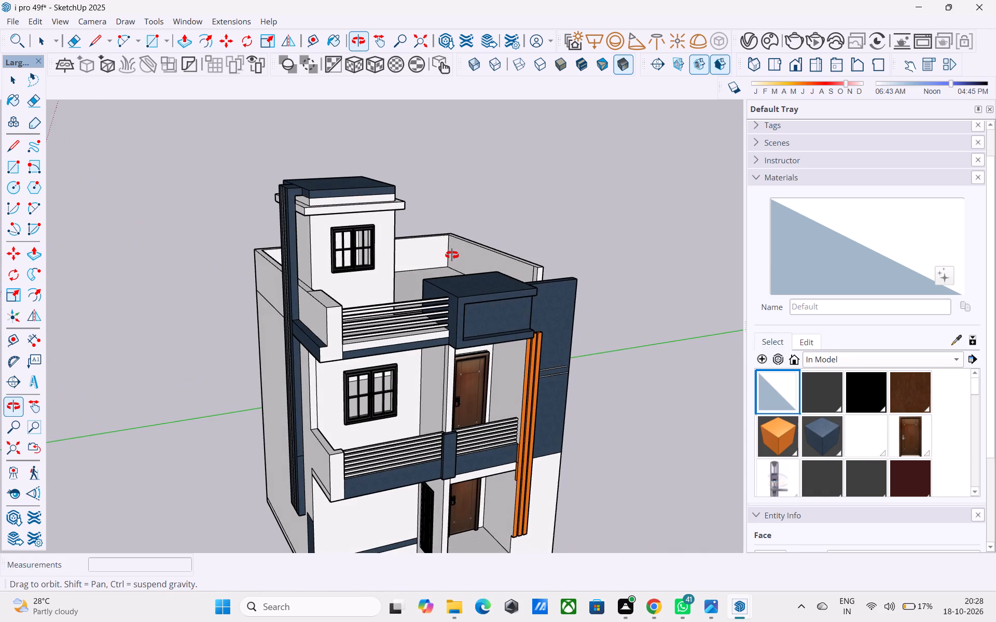
pyautogui.moveTo(452, 255); pyautogui.dragTo(386, 165, button='middle')
pyautogui.scroll(-3, 384, 161)
pyautogui.moveTo(388, 173); pyautogui.dragTo(417, 165, button='middle')
pyautogui.scroll(2, 418, 165)
pyautogui.scroll(-2, 419, 165)
pyautogui.moveTo(416, 221); pyautogui.dragTo(415, 203, button='middle')
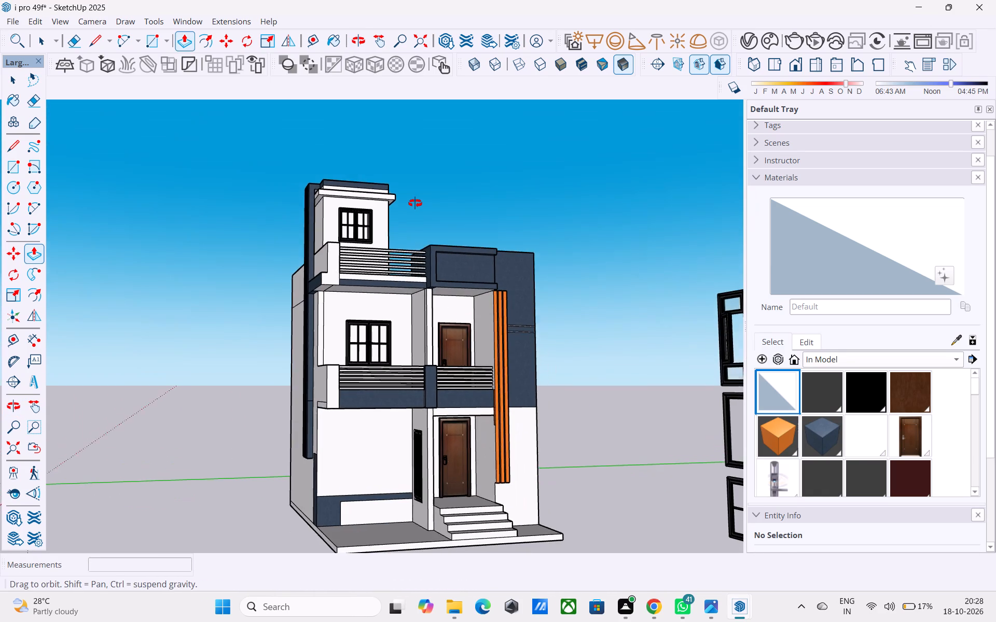
pyautogui.moveTo(415, 203); pyautogui.dragTo(380, 215, button='middle')
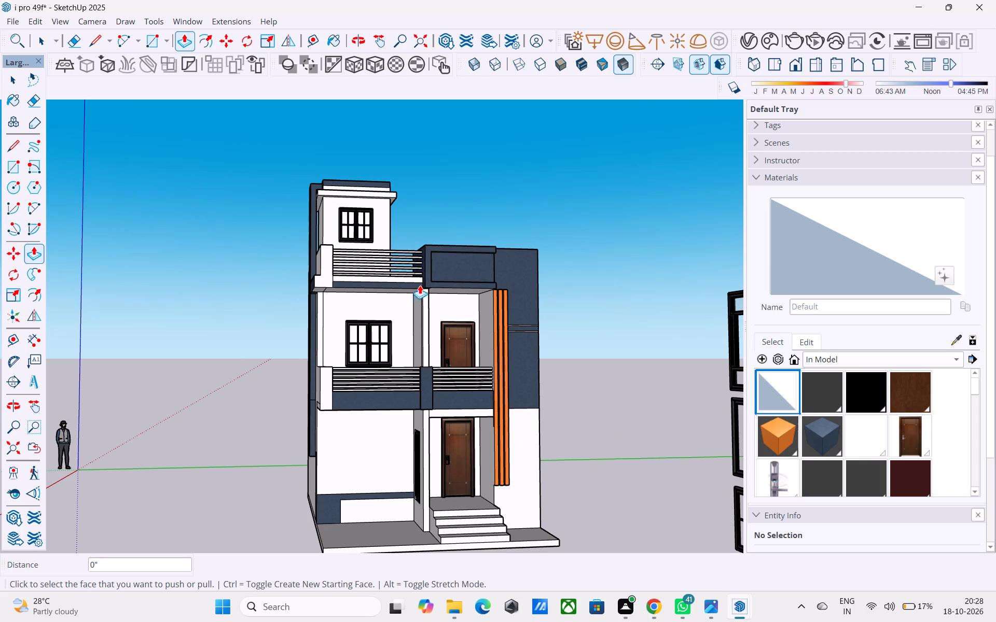
pyautogui.scroll(-1, 460, 380)
pyautogui.moveTo(460, 380); pyautogui.dragTo(377, 369, button='middle')
pyautogui.scroll(-3, 382, 347)
pyautogui.moveTo(388, 393); pyautogui.dragTo(250, 474, button='middle')
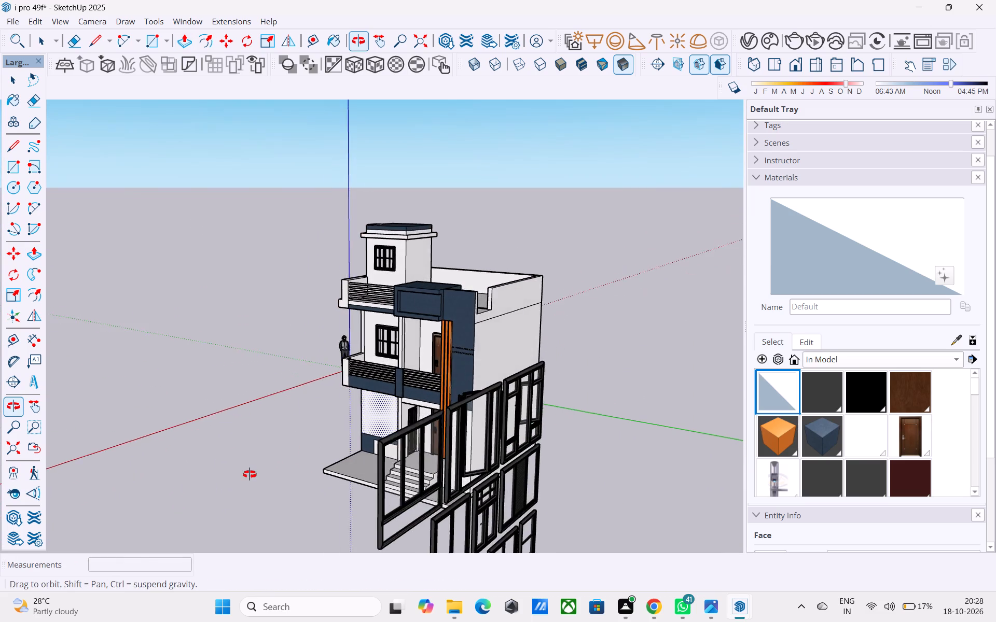
# Examine the front facade, the lower balcony and the ground-floor entrance from several angles.
pyautogui.moveTo(250, 474); pyautogui.dragTo(275, 486, button='middle')
pyautogui.scroll(4, 310, 460)
pyautogui.moveTo(381, 440); pyautogui.dragTo(462, 463, button='middle')
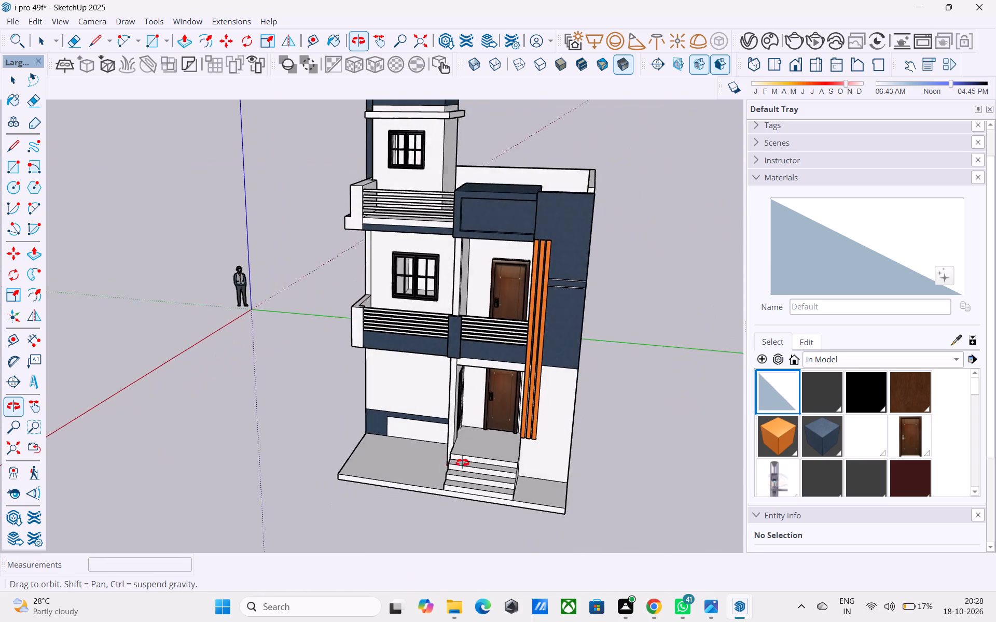
pyautogui.moveTo(462, 463); pyautogui.dragTo(437, 485, button='middle')
pyautogui.scroll(6, 444, 477)
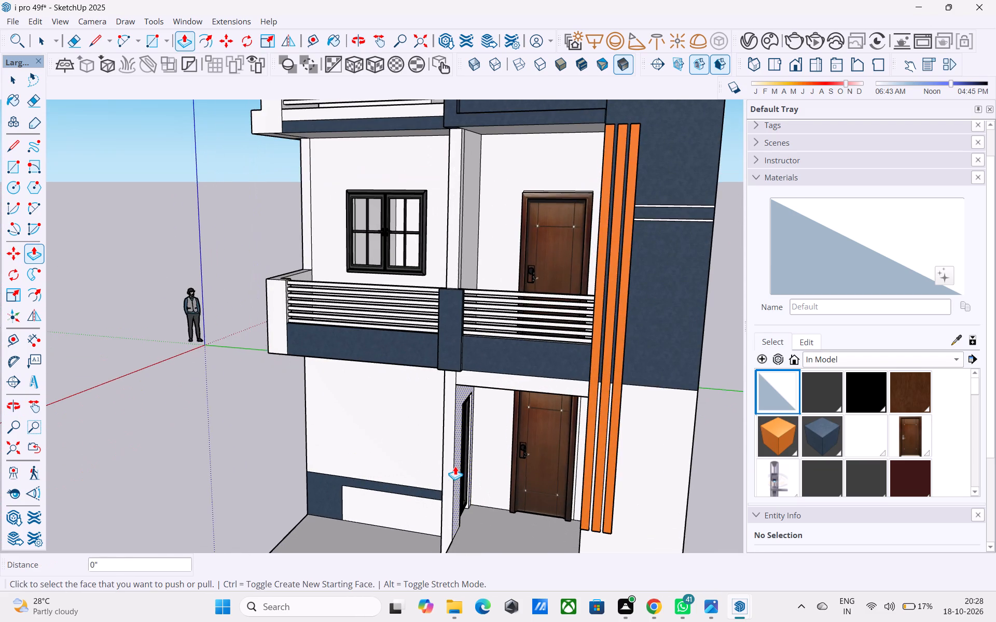
pyautogui.scroll(1, 455, 466)
pyautogui.scroll(-1, 455, 467)
pyautogui.moveTo(455, 467); pyautogui.dragTo(680, 418, button='middle')
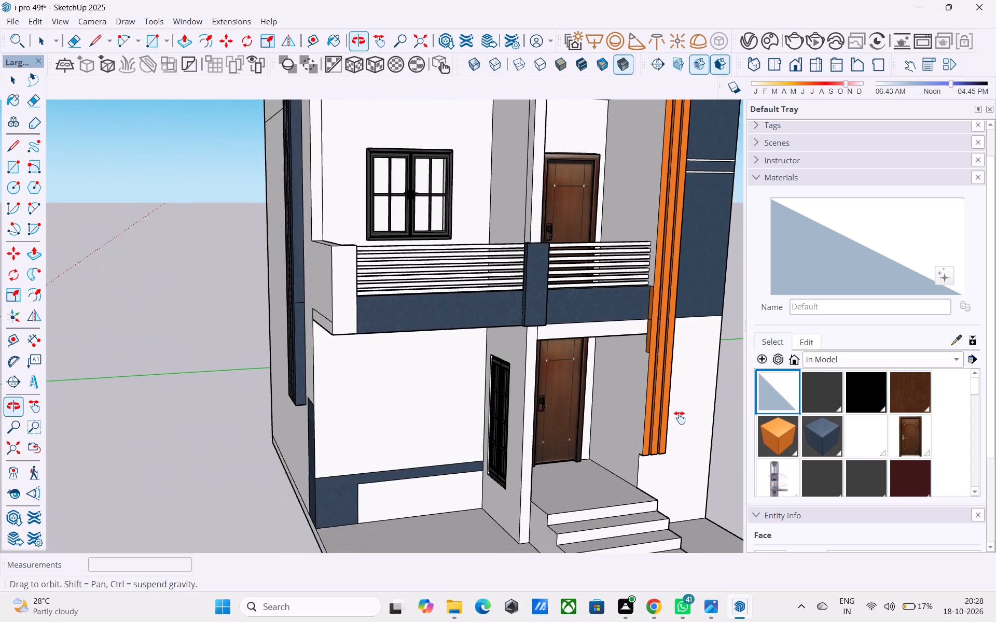
pyautogui.moveTo(680, 418); pyautogui.dragTo(430, 422, button='middle')
pyautogui.moveTo(442, 449); pyautogui.dragTo(431, 427, button='middle')
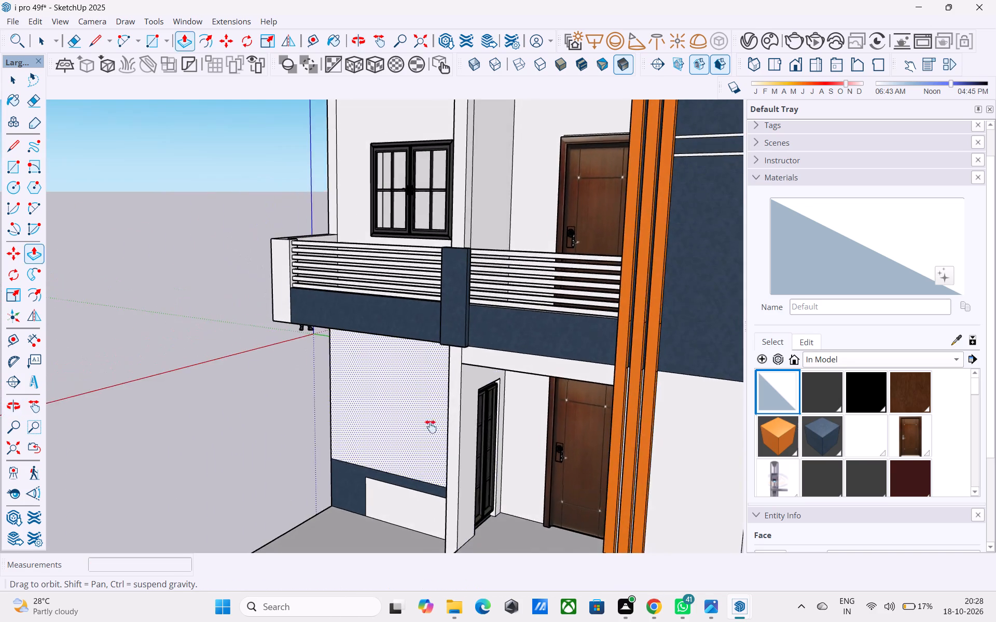
pyautogui.moveTo(431, 427); pyautogui.dragTo(393, 324, button='middle')
pyautogui.press('space')
pyautogui.moveTo(394, 340); pyautogui.dragTo(406, 357, button='middle')
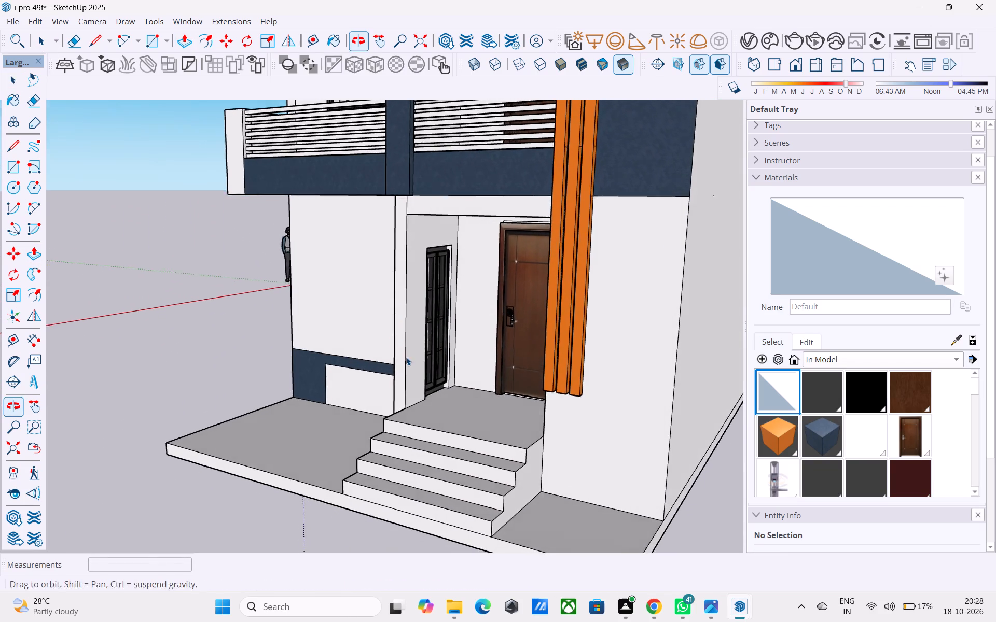
pyautogui.moveTo(406, 357); pyautogui.dragTo(400, 348, button='middle')
# Outline a strip 3" wide and 3' tall at the front corner of the side wall beside the entrance steps.
pyautogui.scroll(4, 422, 406)
pyautogui.press('l')
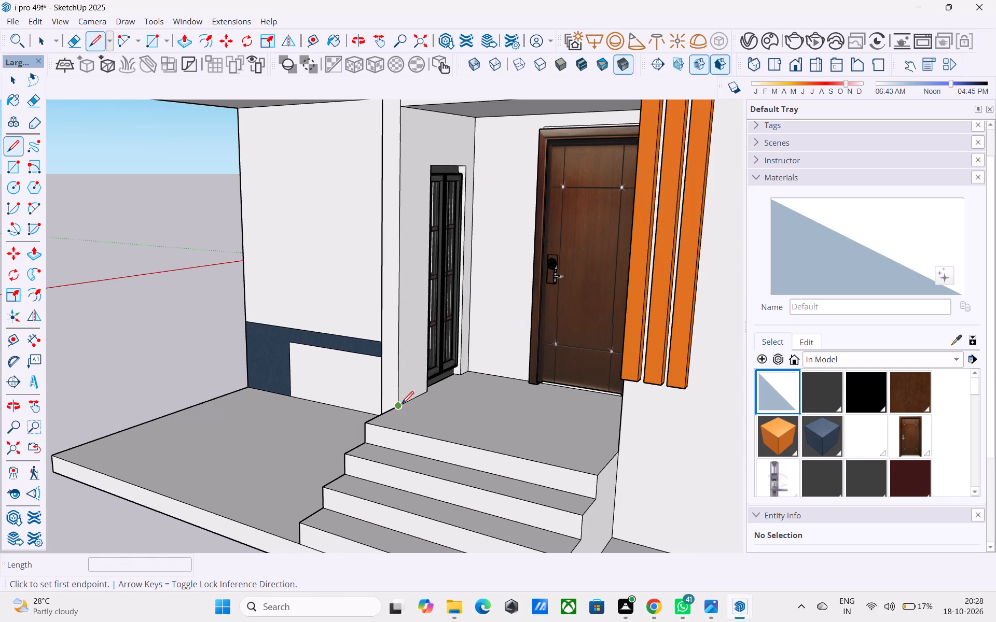
pyautogui.click(402, 405)
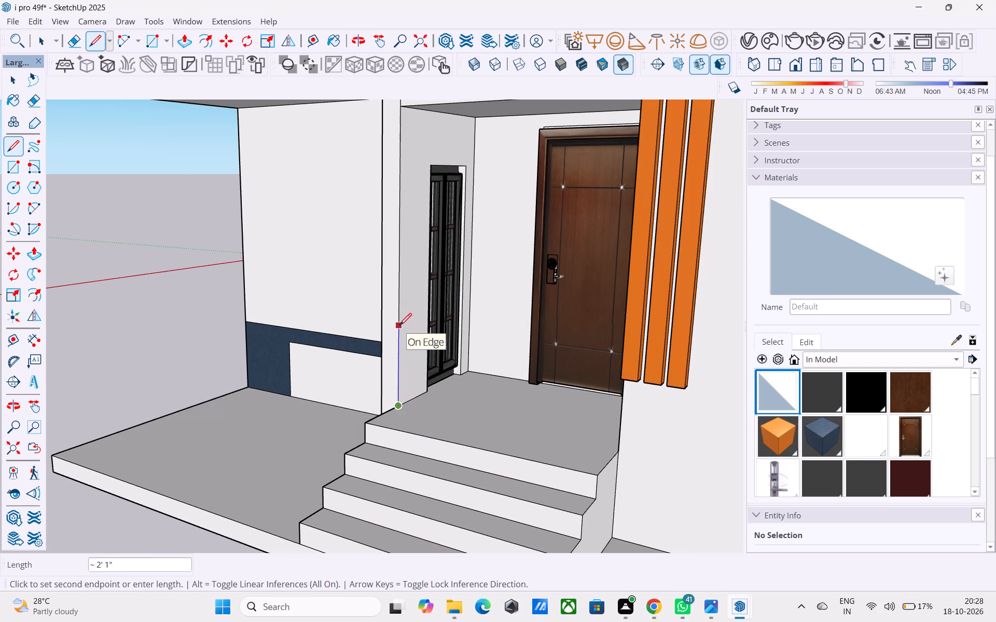
pyautogui.write("3'")
pyautogui.press('Return')
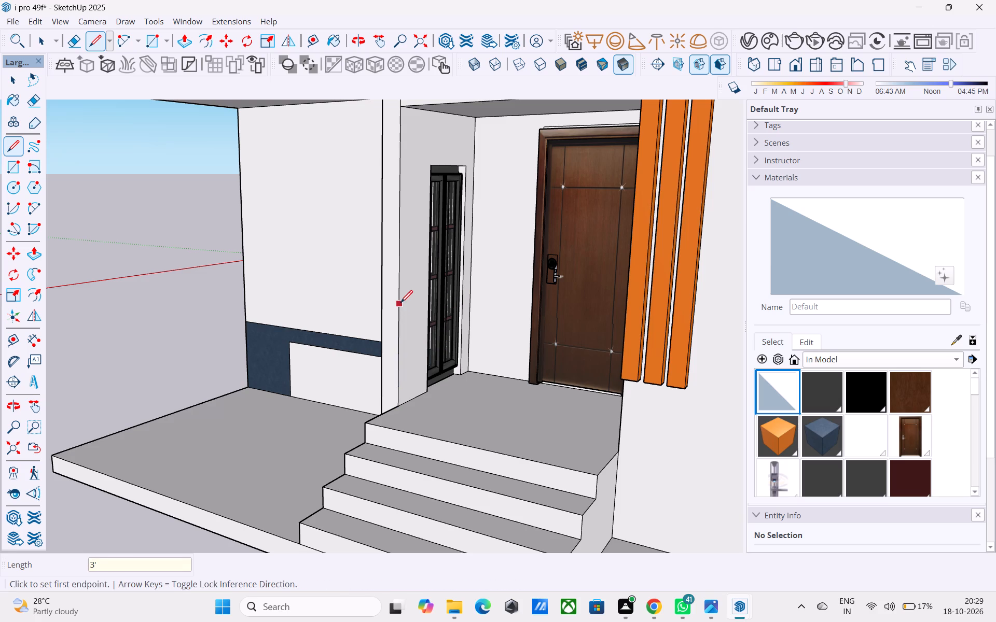
pyautogui.click(401, 292)
pyautogui.scroll(2, 410, 288)
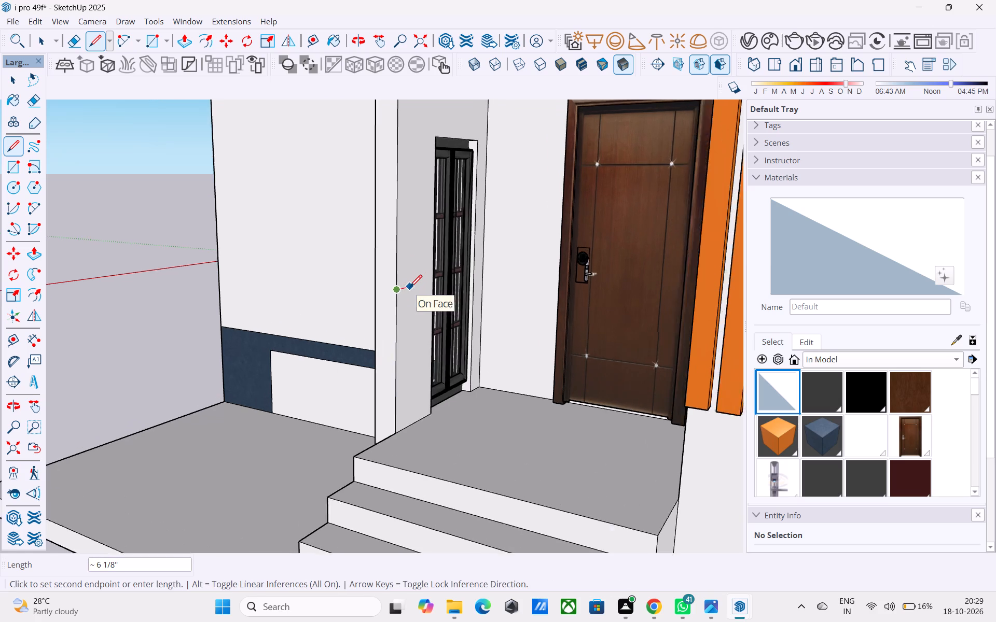
pyautogui.scroll(3, 410, 288)
pyautogui.write('3"')
pyautogui.press('Return')
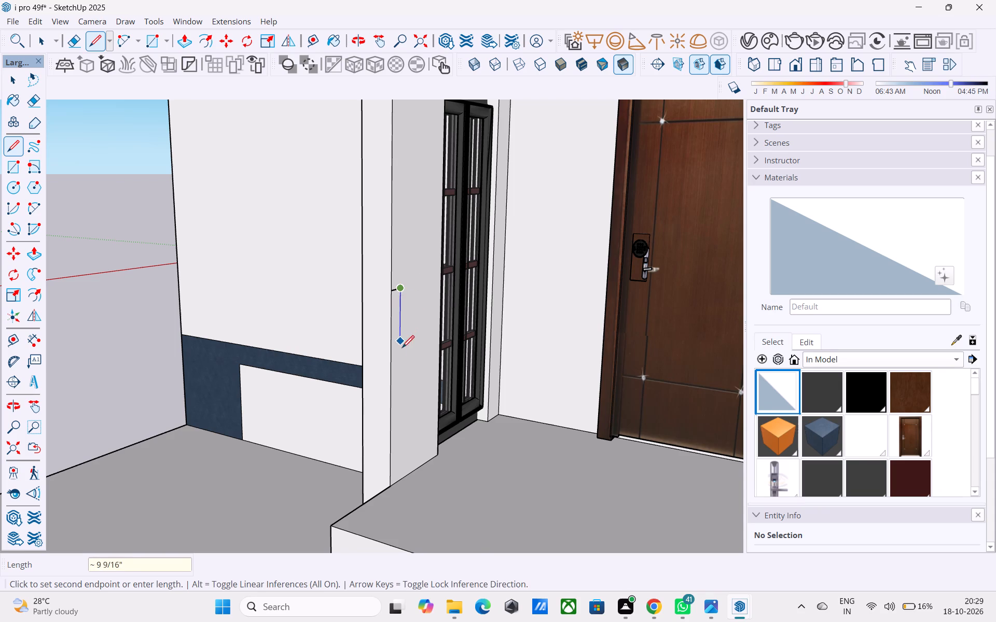
pyautogui.click(401, 482)
pyautogui.press('space')
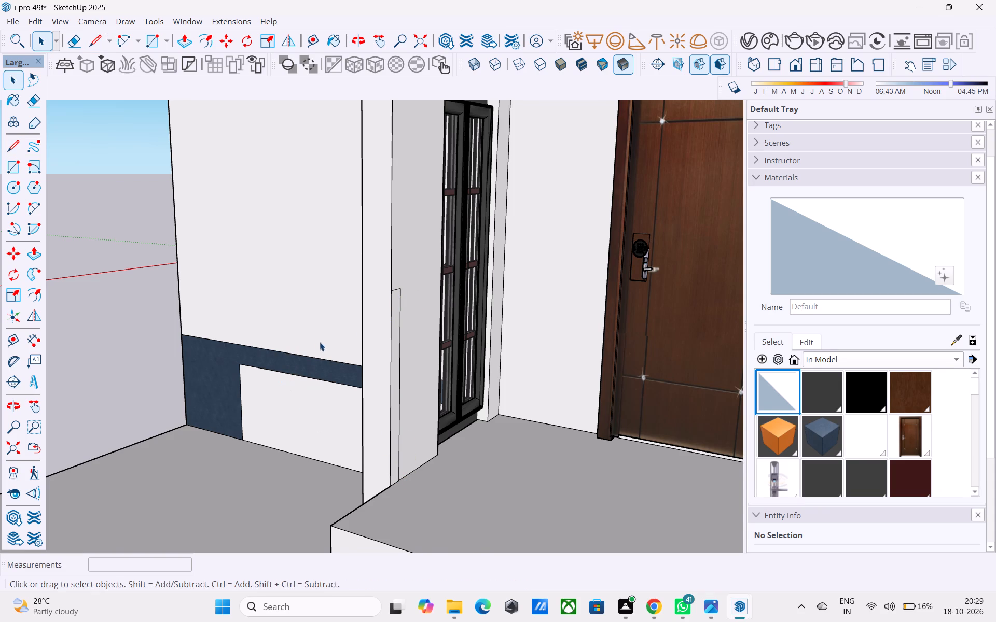
# Extrude the strip 5' 6" across the entrance opening to the opposite wall as a gate slab.
pyautogui.click(397, 304)
pyautogui.press('p')
pyautogui.click(397, 304)
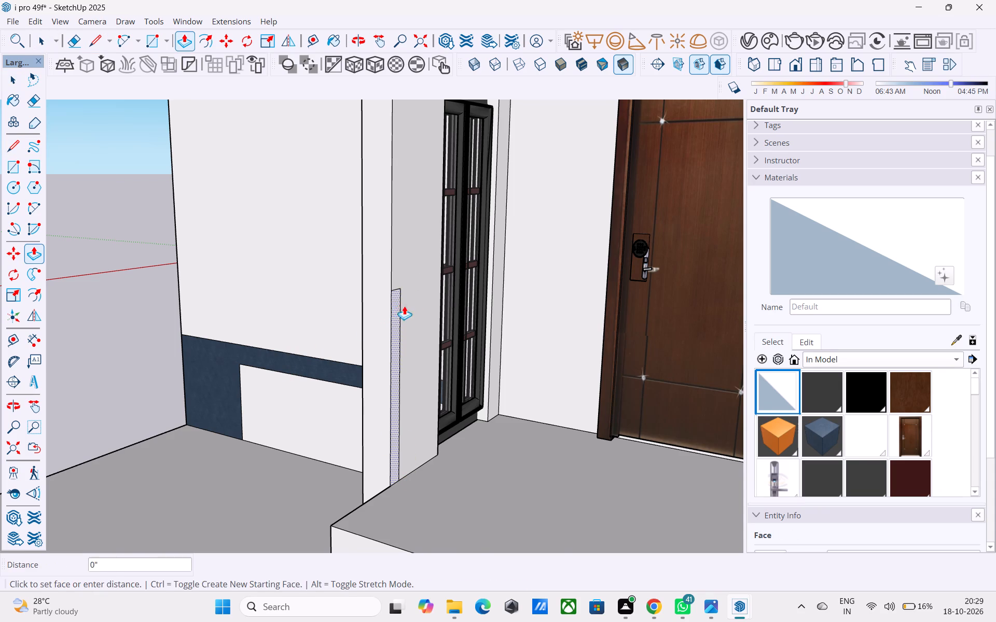
pyautogui.scroll(-2, 428, 315)
pyautogui.moveTo(427, 317); pyautogui.dragTo(447, 361, button='middle')
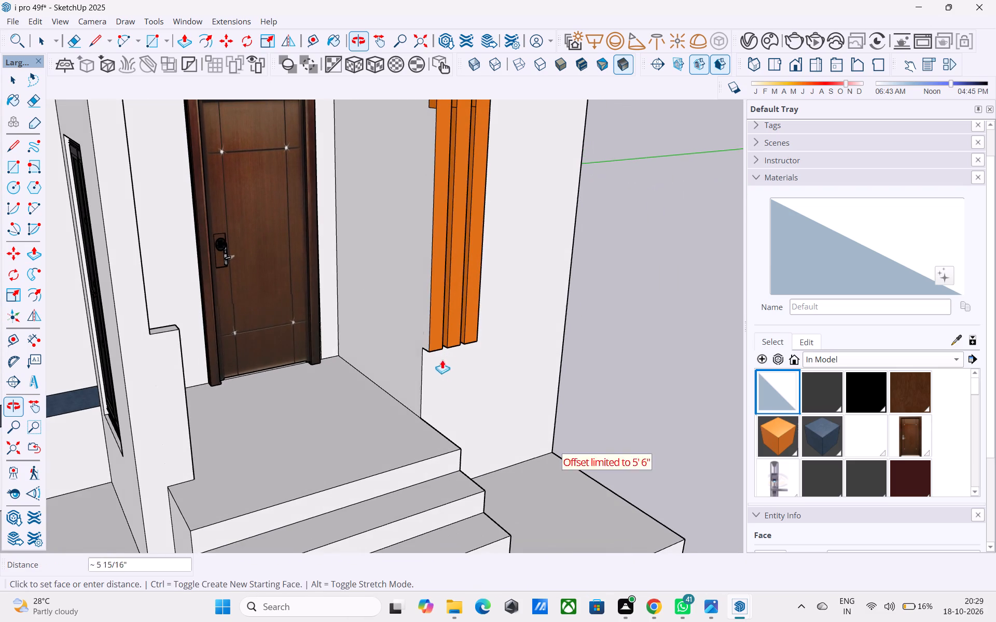
pyautogui.click(419, 353)
# Draw a vertical line from the gate slab's top corner to the top step, separating its front face from the adjoining wall.
pyautogui.moveTo(282, 390); pyautogui.dragTo(104, 387, button='middle')
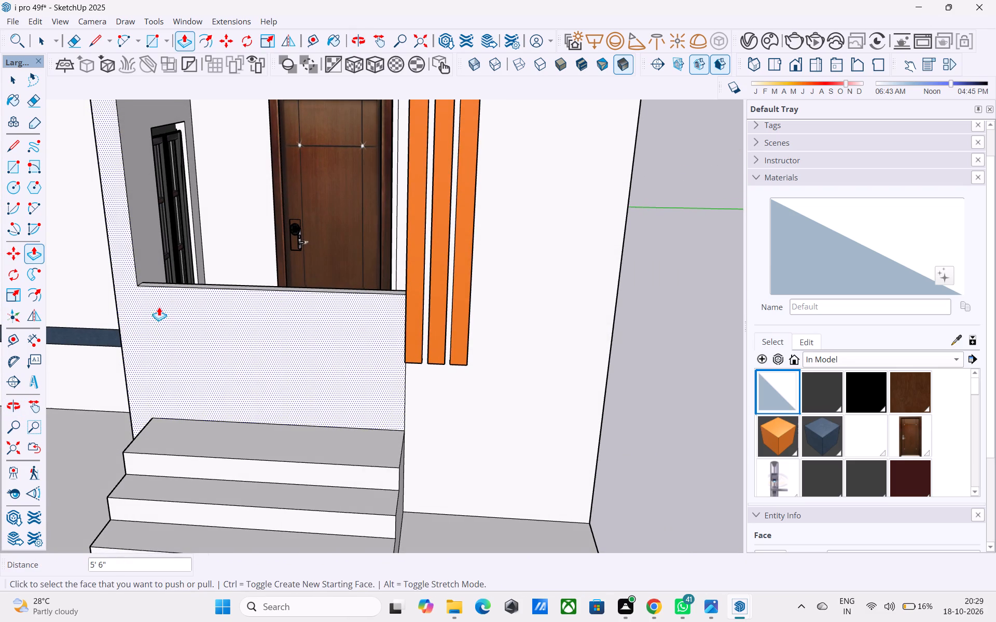
pyautogui.press('l')
pyautogui.click(138, 288)
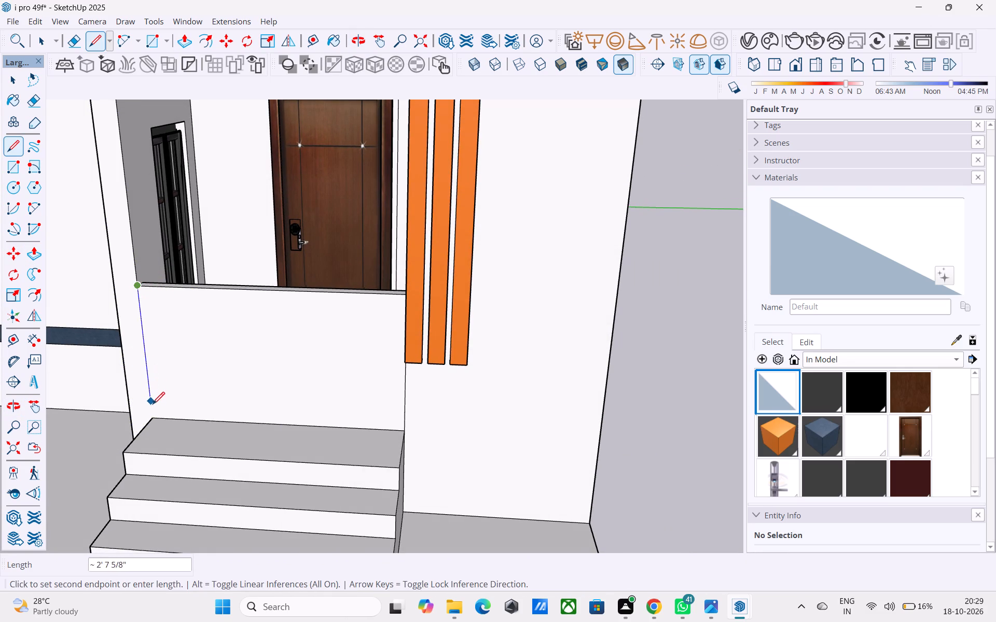
pyautogui.click(155, 418)
pyautogui.press('space')
# Split the gate's front face into two leaves with a 3' vertical line between its top and bottom midpoints.
pyautogui.moveTo(154, 418); pyautogui.dragTo(181, 387, button='middle')
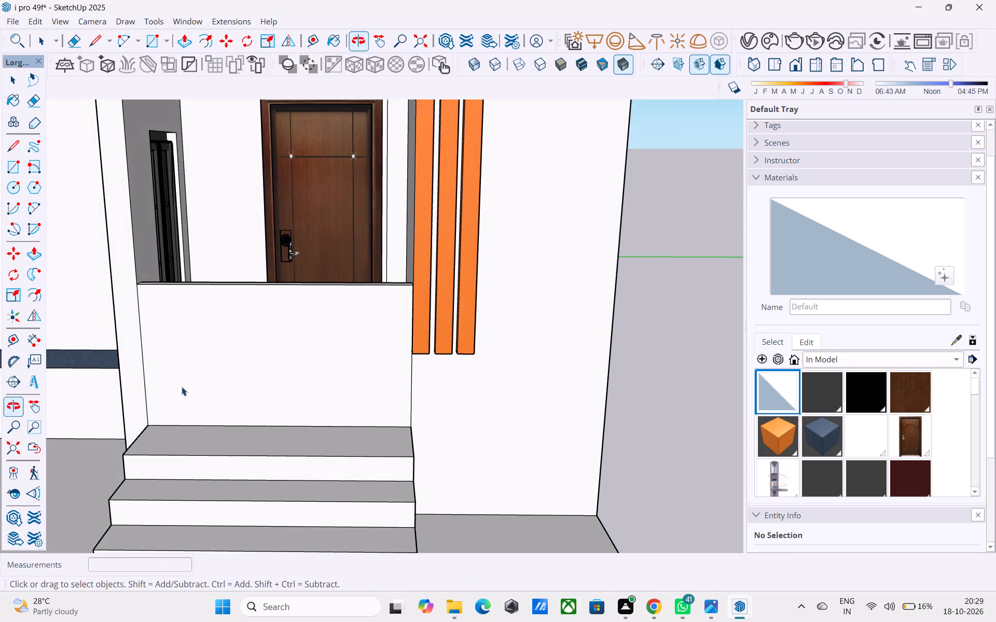
pyautogui.scroll(-1, 143, 403)
pyautogui.moveTo(275, 308); pyautogui.dragTo(284, 338, button='middle')
pyautogui.press('l')
pyautogui.scroll(3, 285, 317)
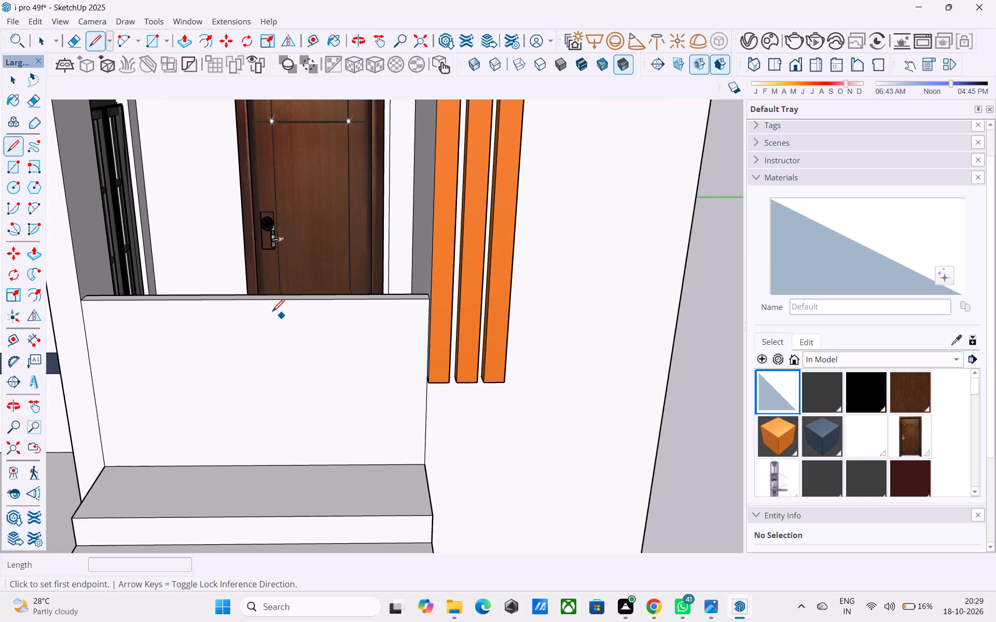
pyautogui.click(262, 302)
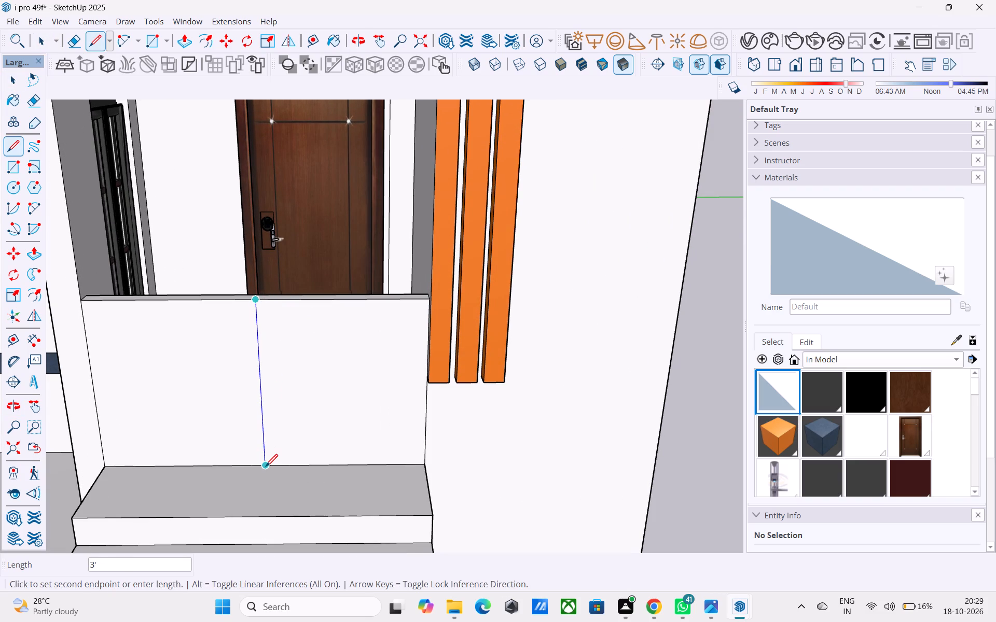
pyautogui.click(266, 468)
pyautogui.press('space')
# Offset the outline of the left gate leaf inward by 2" to form its frame.
pyautogui.click(201, 414)
pyautogui.press('f')
pyautogui.click(203, 410)
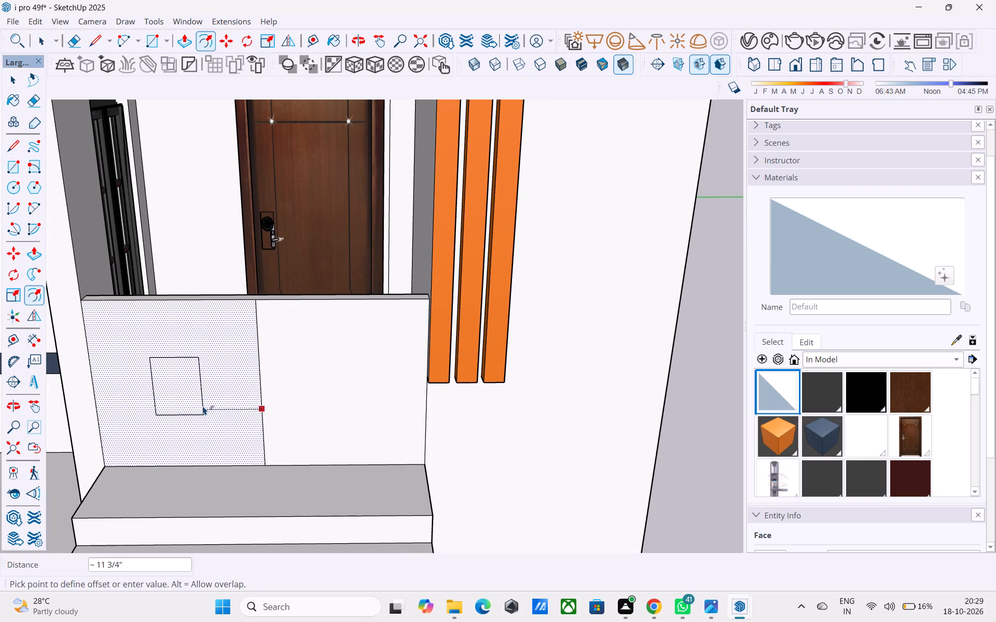
pyautogui.press('2')
pyautogui.hotkey('shift', '"')
pyautogui.press('Return')
pyautogui.press('space')
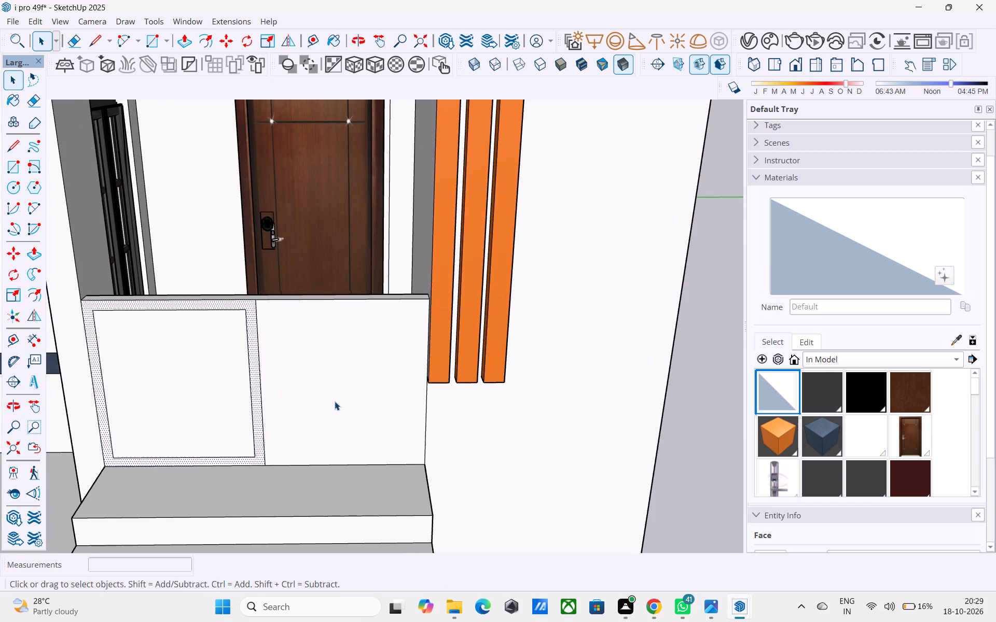
# Offset the outline of the right gate leaf inward by 2" to form its frame.
pyautogui.click(335, 401)
pyautogui.press('f')
pyautogui.click(336, 394)
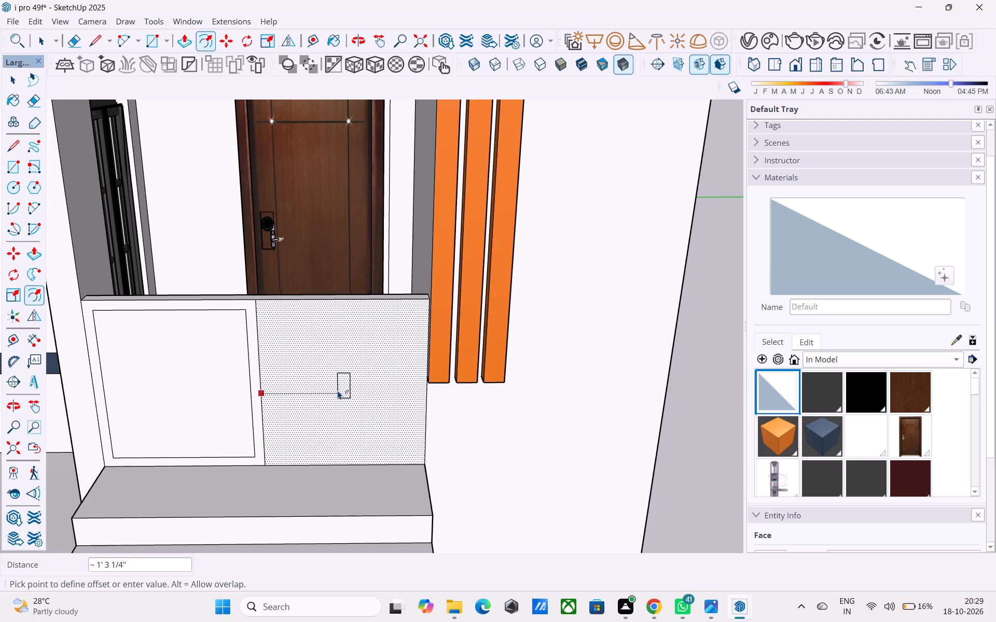
pyautogui.press('2')
pyautogui.hotkey('shift', '"')
pyautogui.press('Return')
pyautogui.press('space')
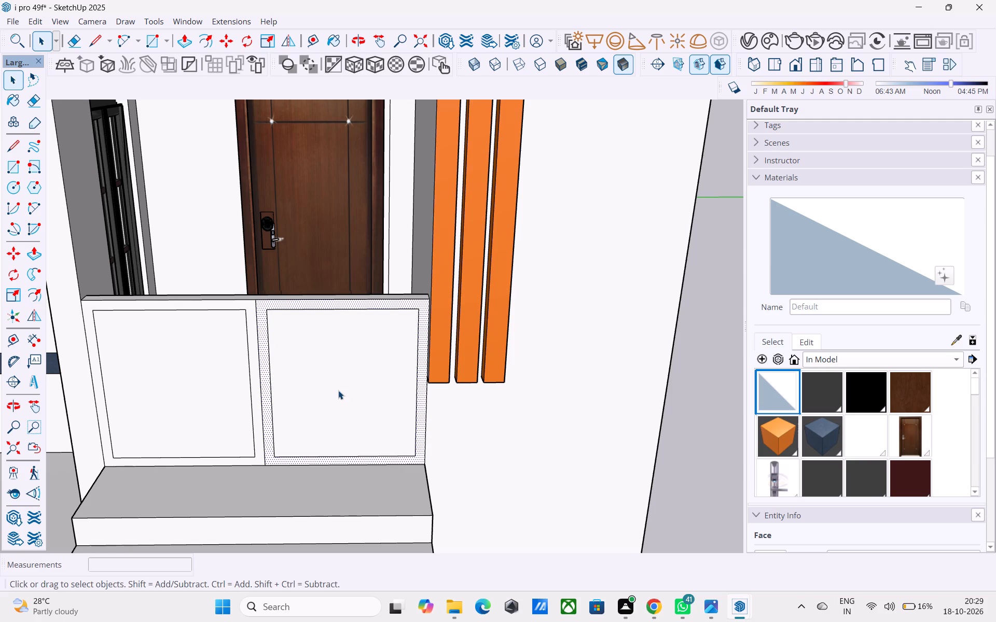
# Copy the left leaf's top inner edge 2' 8" down to its bottom inner edge and divide the distance into 8 equal spacings.
pyautogui.moveTo(338, 390); pyautogui.dragTo(335, 384, button='middle')
pyautogui.keyDown('shift'); pyautogui.moveTo(139, 330); pyautogui.dragTo(149, 318, button='middle'); pyautogui.keyUp('shift')
pyautogui.click(152, 306)
pyautogui.press('m')
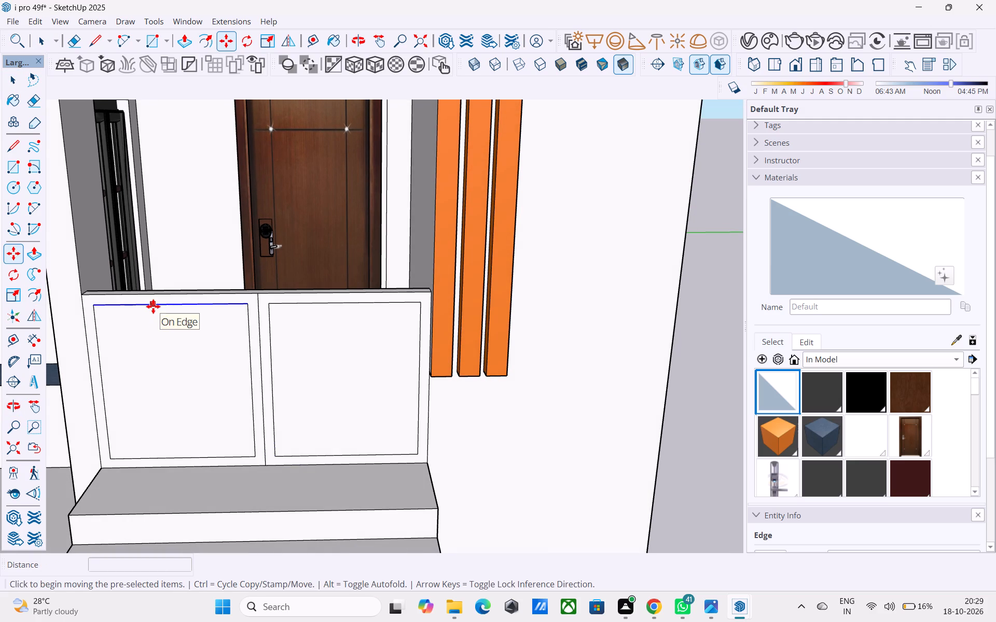
pyautogui.click(246, 308)
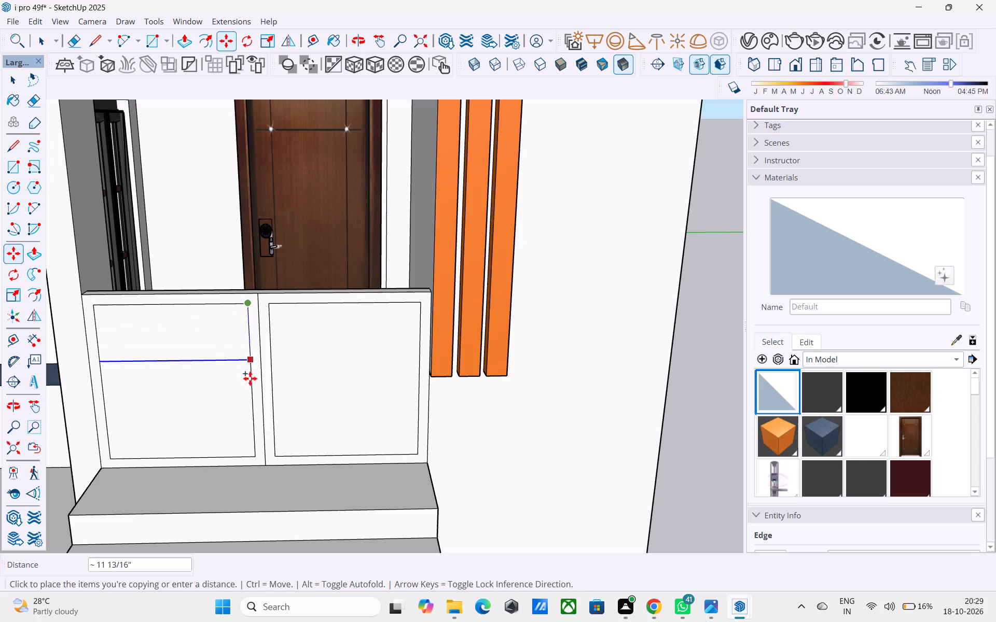
pyautogui.click(254, 458)
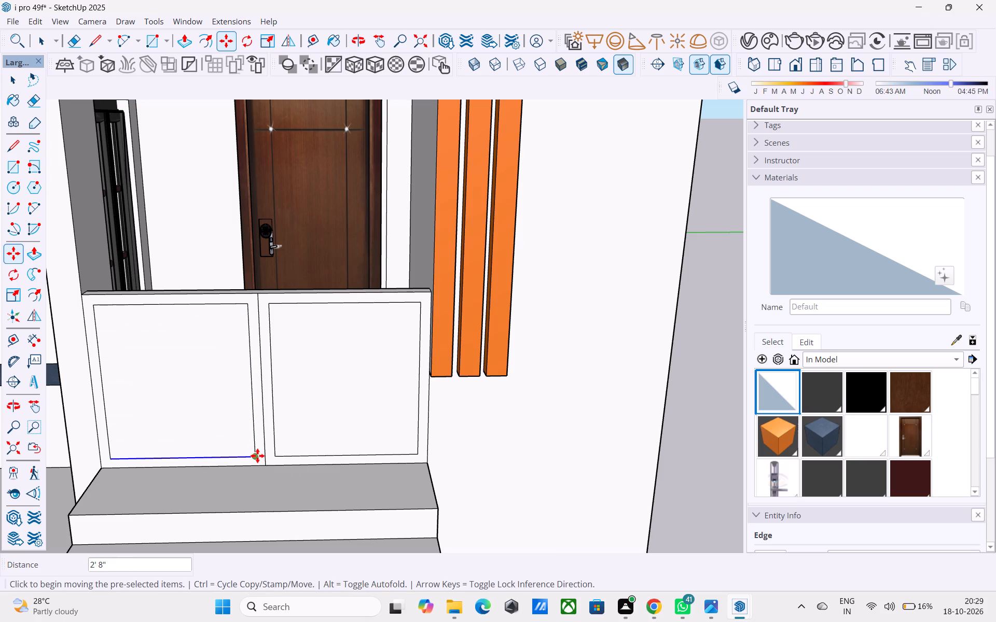
pyautogui.press('/')
pyautogui.press('8')
pyautogui.press('Return')
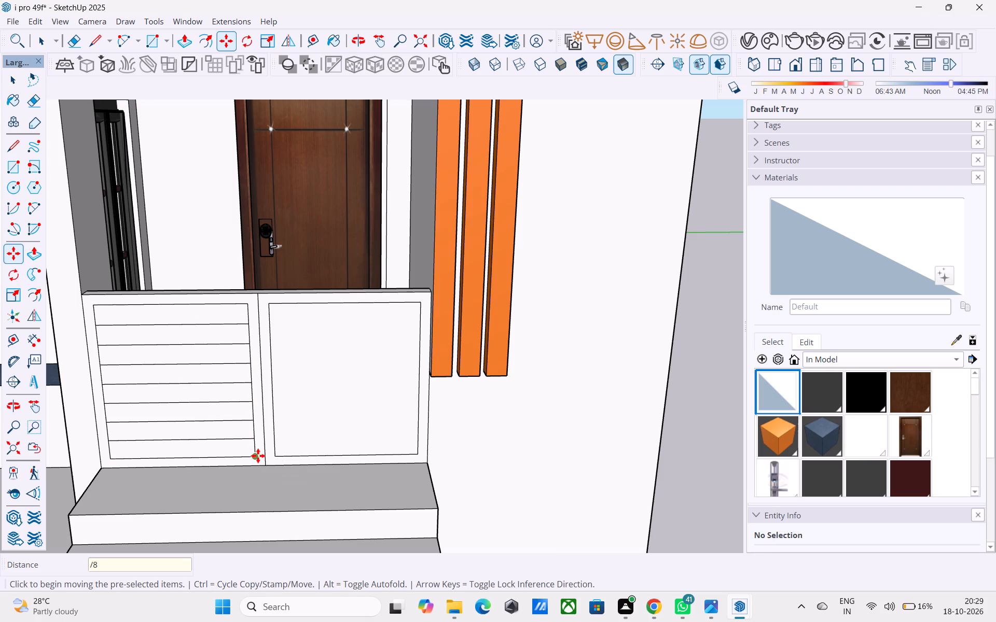
pyautogui.press('space')
# Copy the right leaf's top inner edge 2' 8" down to its bottom inner edge and divide the distance into 8 equal spacings.
pyautogui.moveTo(268, 438); pyautogui.dragTo(266, 430, button='middle')
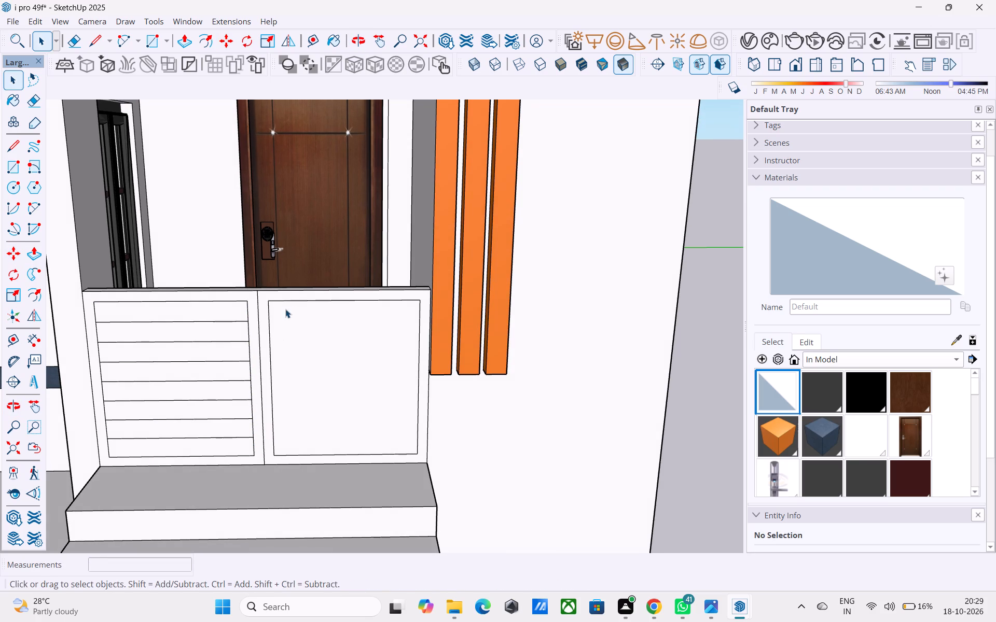
pyautogui.click(291, 300)
pyautogui.press('m')
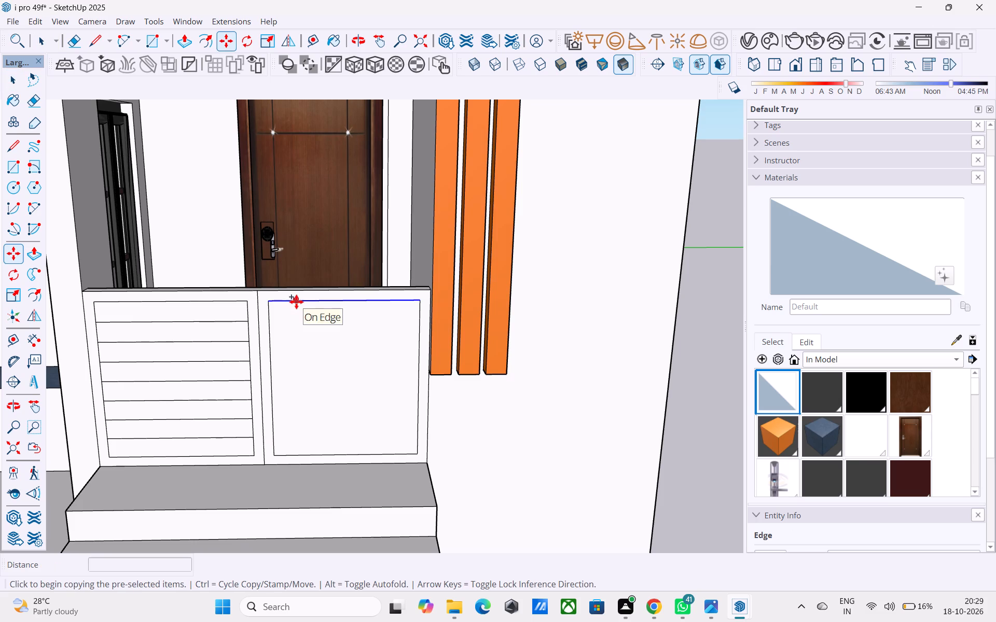
pyautogui.click(271, 306)
pyautogui.click(279, 457)
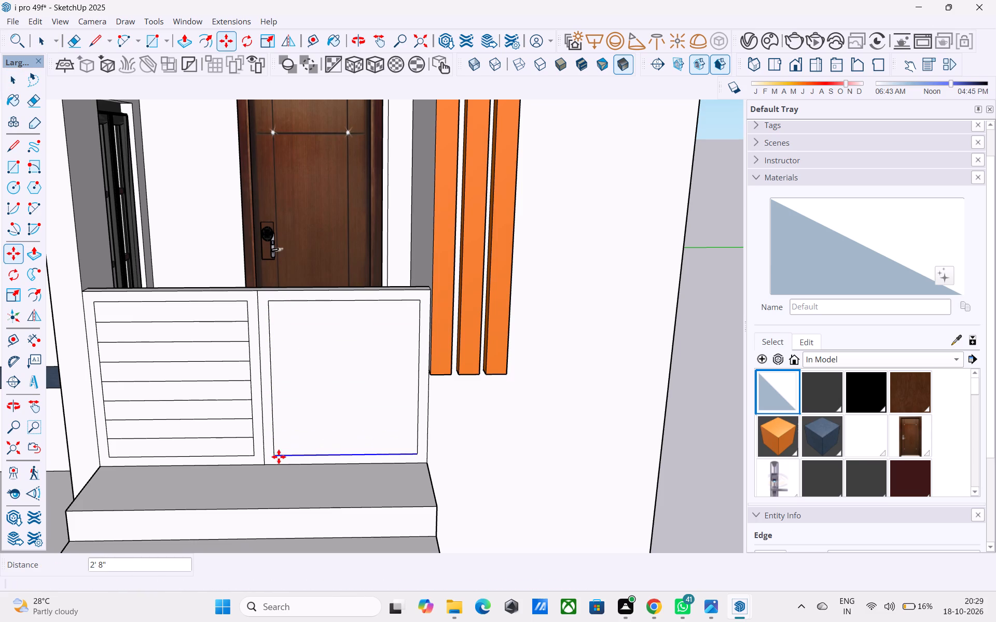
pyautogui.write('/8')
pyautogui.press('Return')
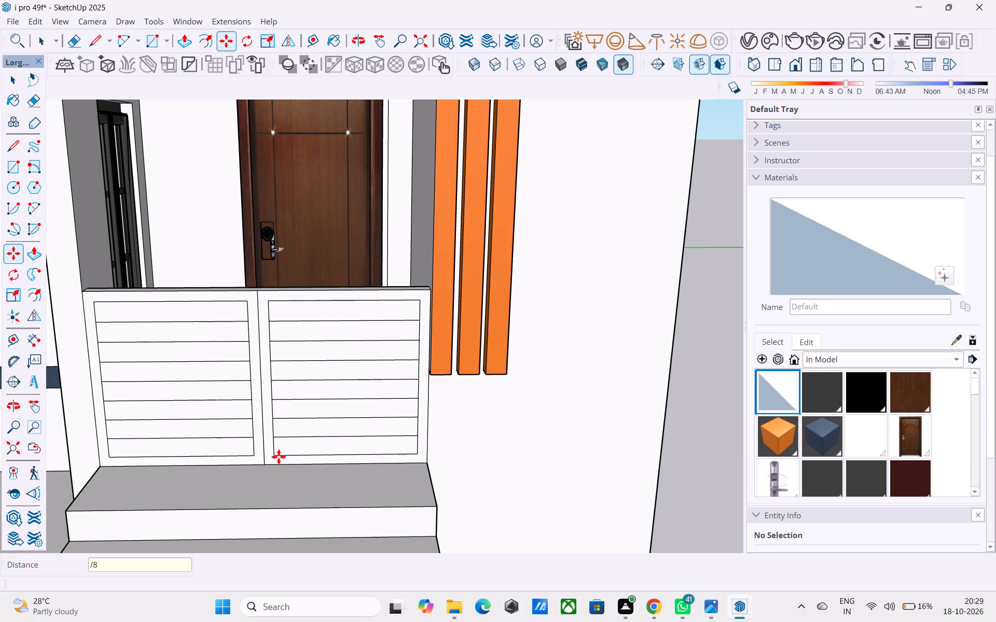
pyautogui.press('space')
# Draw 2' 5" horizontal lines halving the six middle bands of the left gate leaf, leaving its top and bottom bands undivided.
pyautogui.scroll(-1, 389, 362)
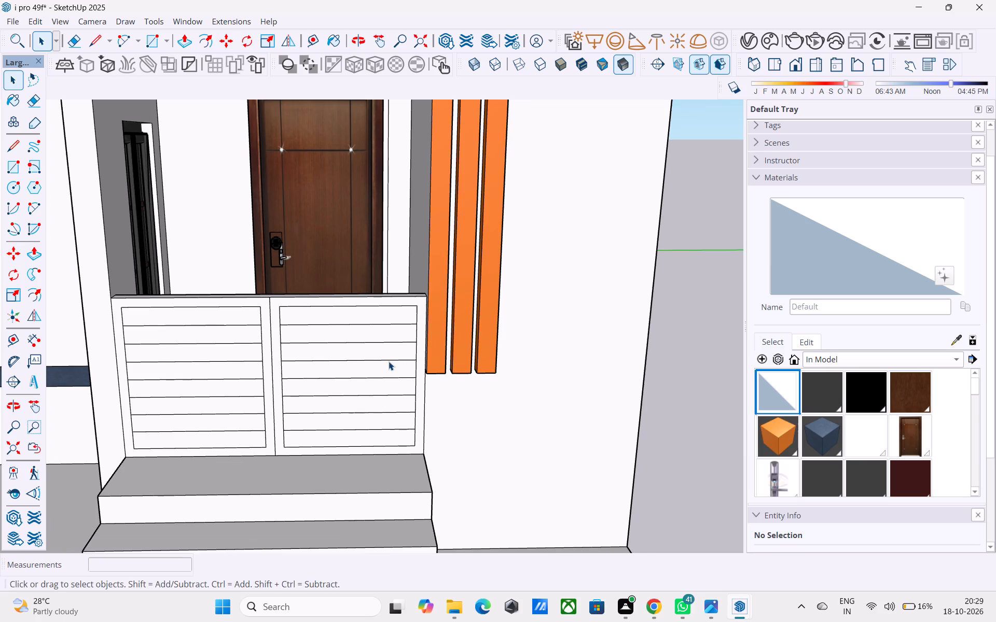
pyautogui.keyDown('shift'); pyautogui.moveTo(237, 336); pyautogui.dragTo(292, 331, button='middle'); pyautogui.keyUp('shift')
pyautogui.scroll(2, 292, 331)
pyautogui.keyDown('shift'); pyautogui.moveTo(303, 330); pyautogui.dragTo(367, 330, button='middle'); pyautogui.keyUp('shift')
pyautogui.press('l')
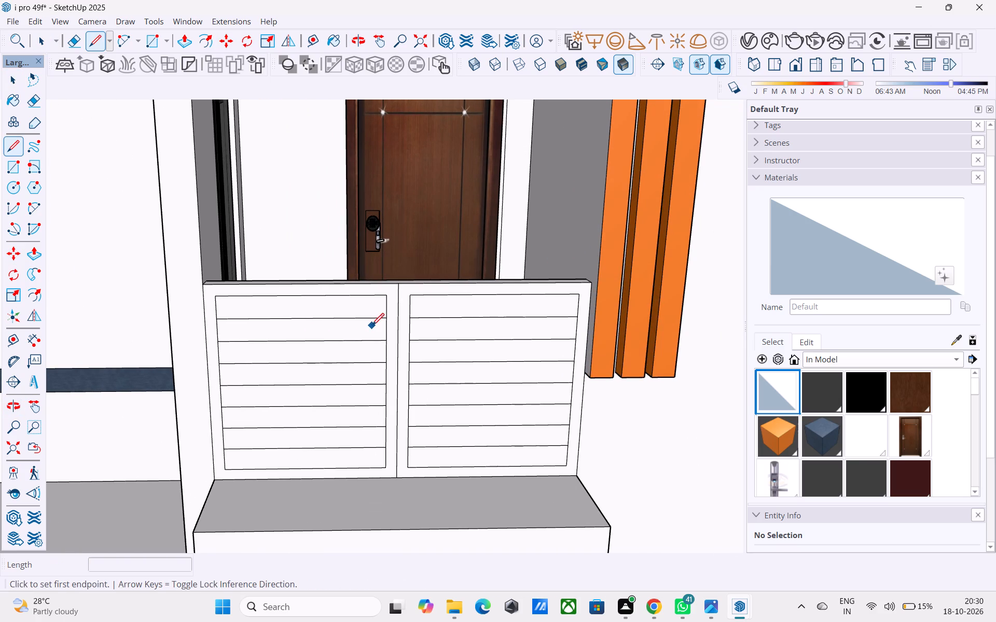
pyautogui.scroll(3, 388, 331)
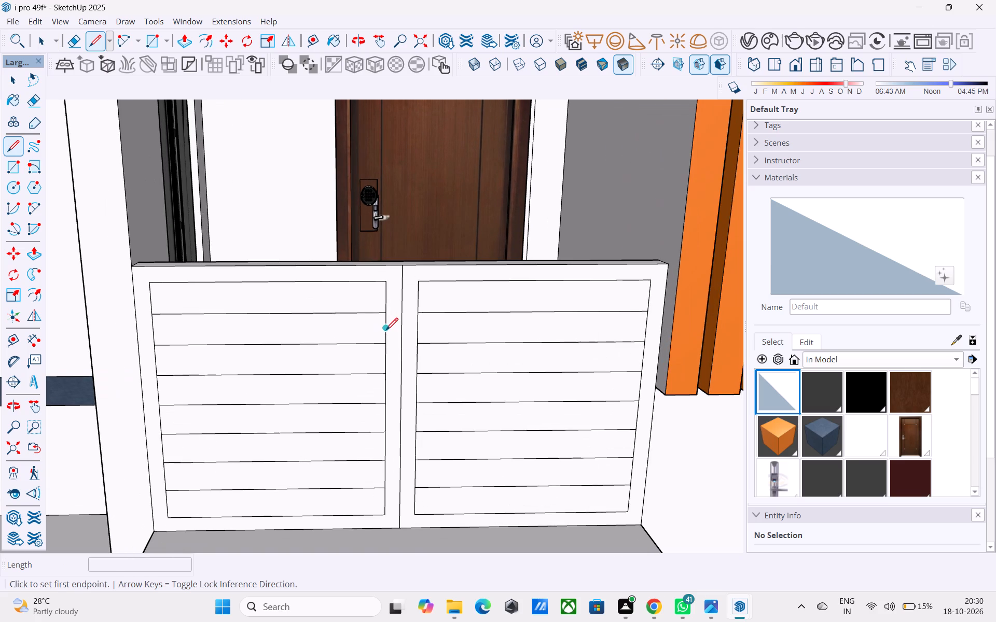
pyautogui.click(385, 331)
pyautogui.click(155, 334)
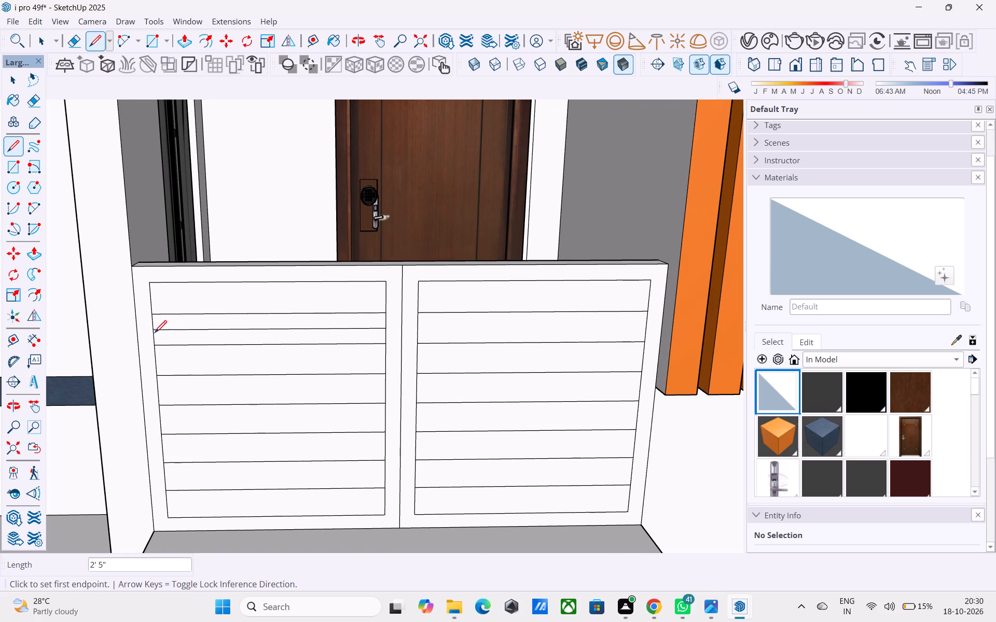
pyautogui.click(385, 355)
pyautogui.click(159, 365)
pyautogui.click(384, 392)
pyautogui.click(156, 394)
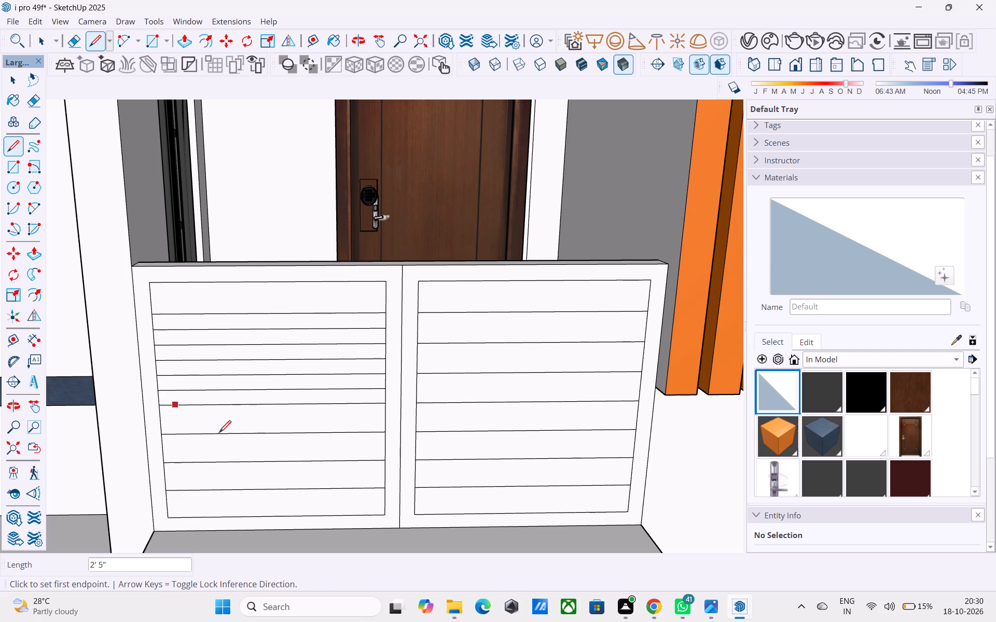
pyautogui.click(389, 416)
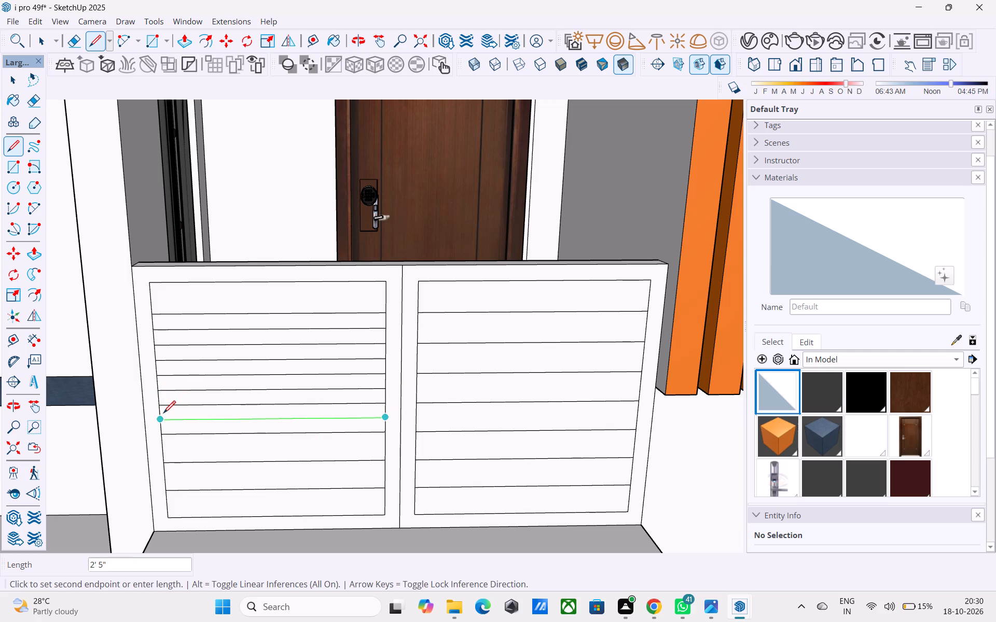
pyautogui.click(163, 414)
pyautogui.click(385, 449)
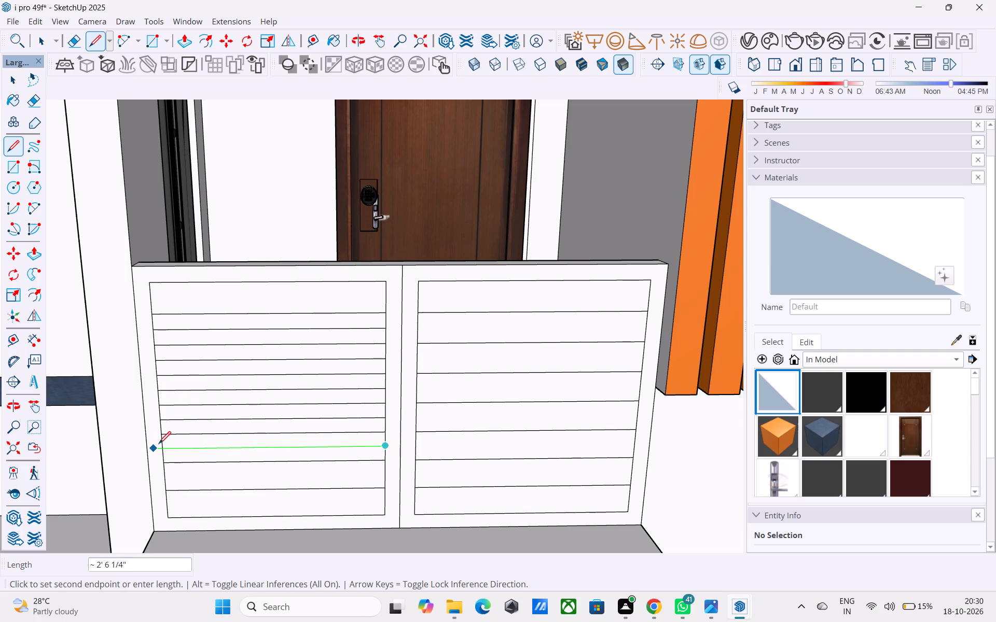
pyautogui.click(163, 444)
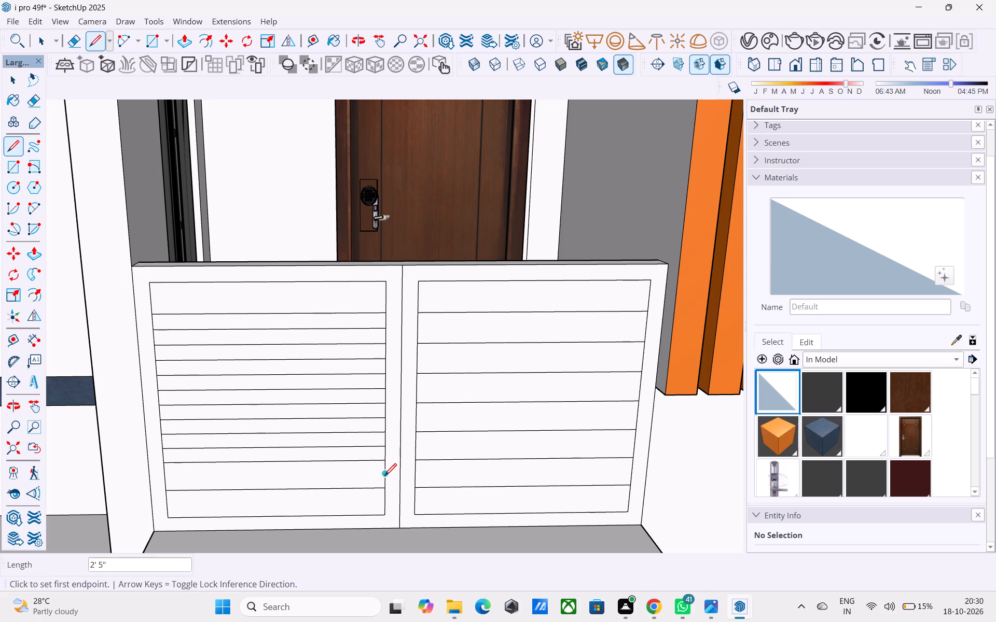
pyautogui.click(384, 477)
pyautogui.click(167, 478)
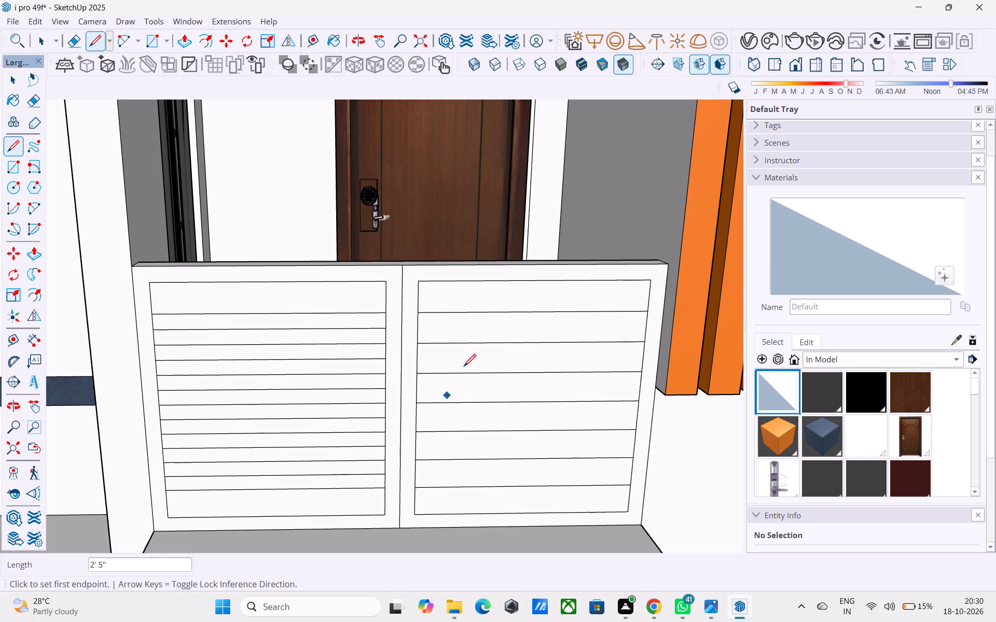
# Draw 2' 5" horizontal lines halving the six middle bands of the right gate leaf, leaving its top and bottom bands undivided.
pyautogui.click(419, 326)
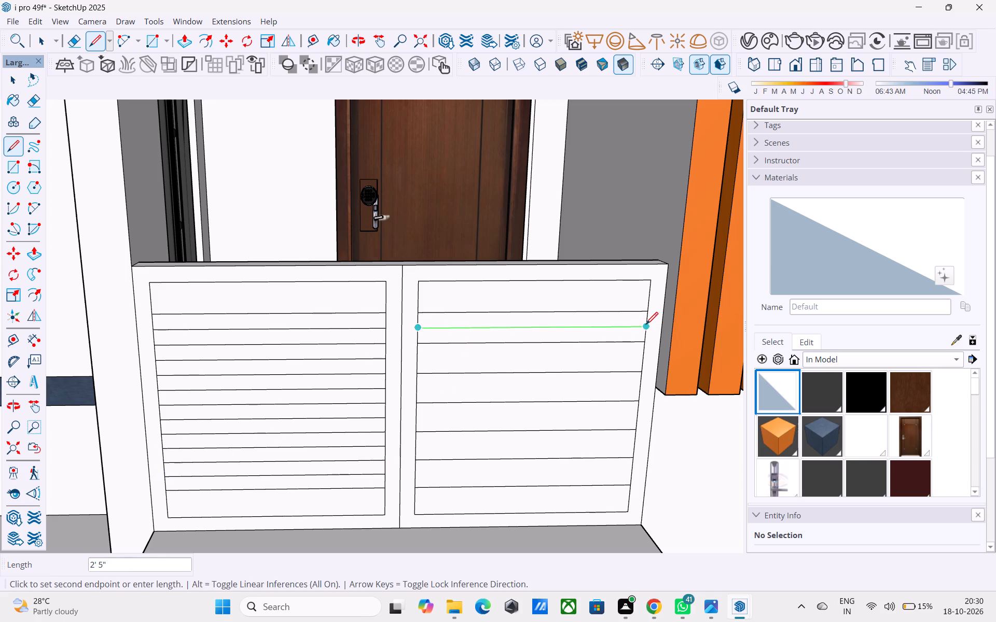
pyautogui.click(646, 324)
pyautogui.click(417, 363)
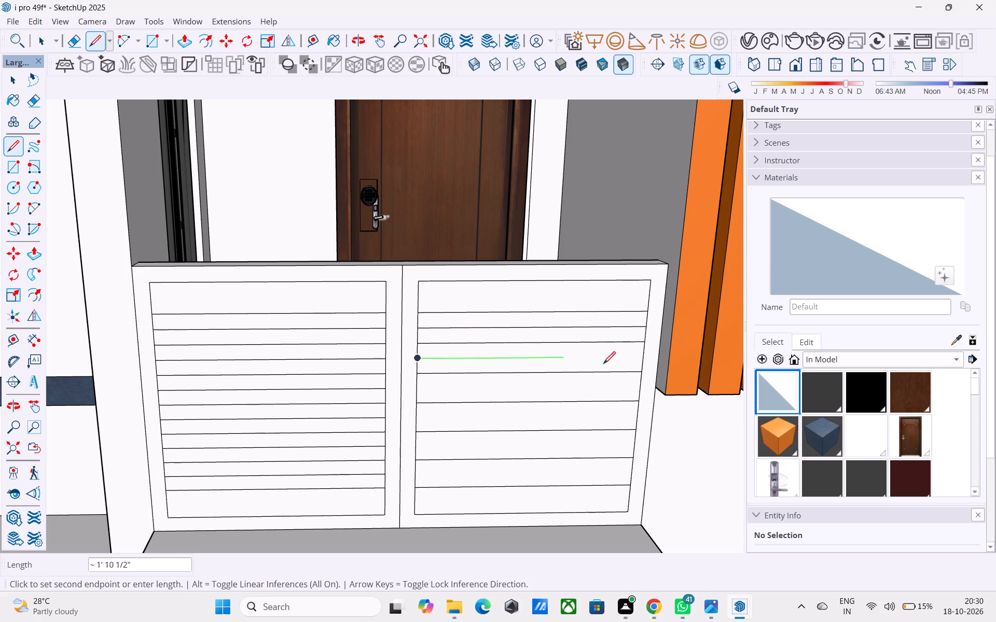
pyautogui.click(640, 360)
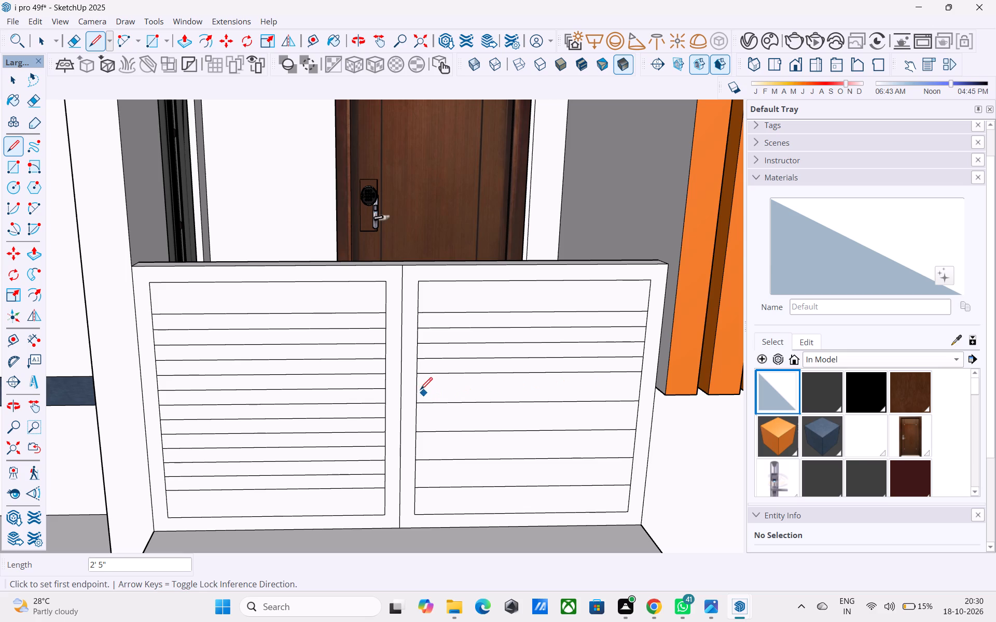
pyautogui.click(420, 388)
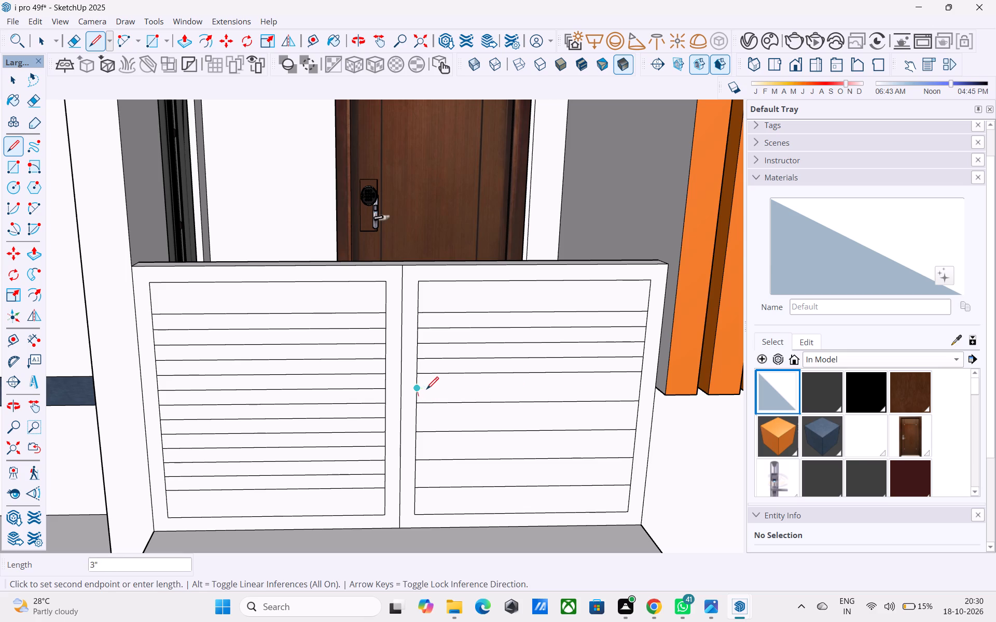
pyautogui.click(639, 388)
pyautogui.click(418, 416)
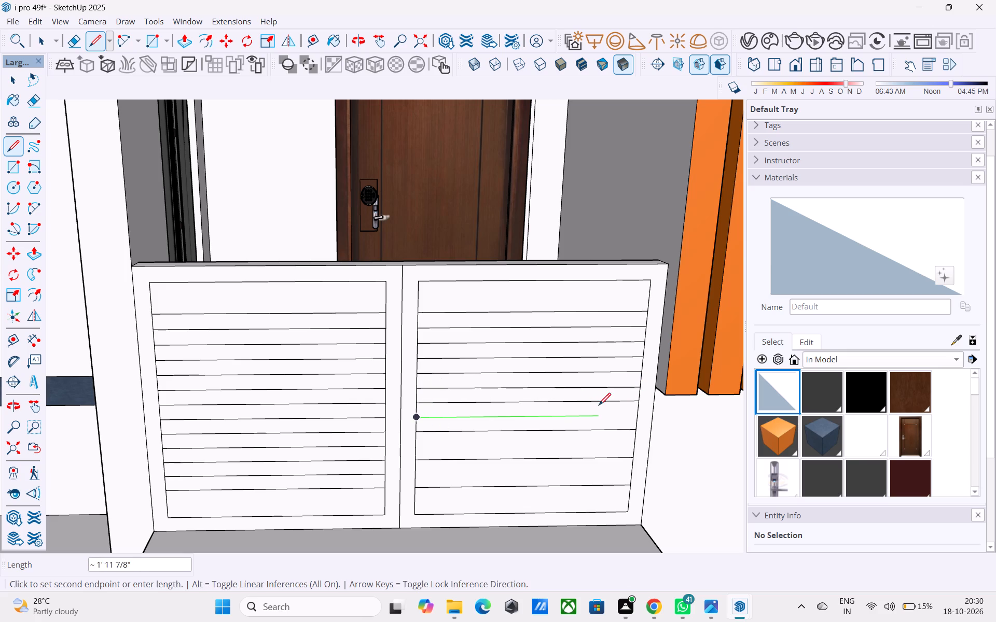
pyautogui.click(637, 410)
pyautogui.click(416, 447)
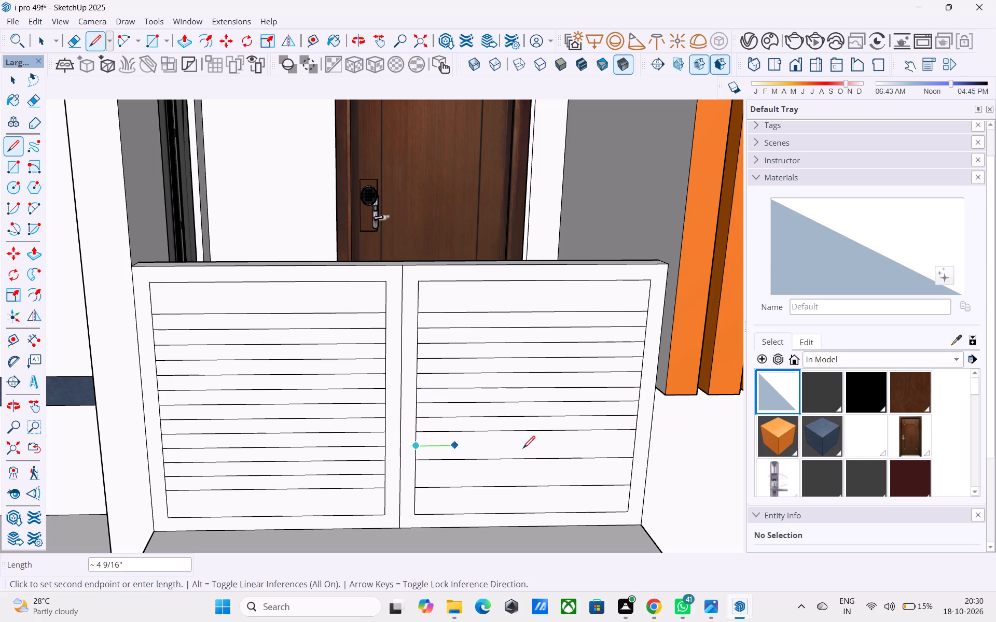
pyautogui.click(633, 445)
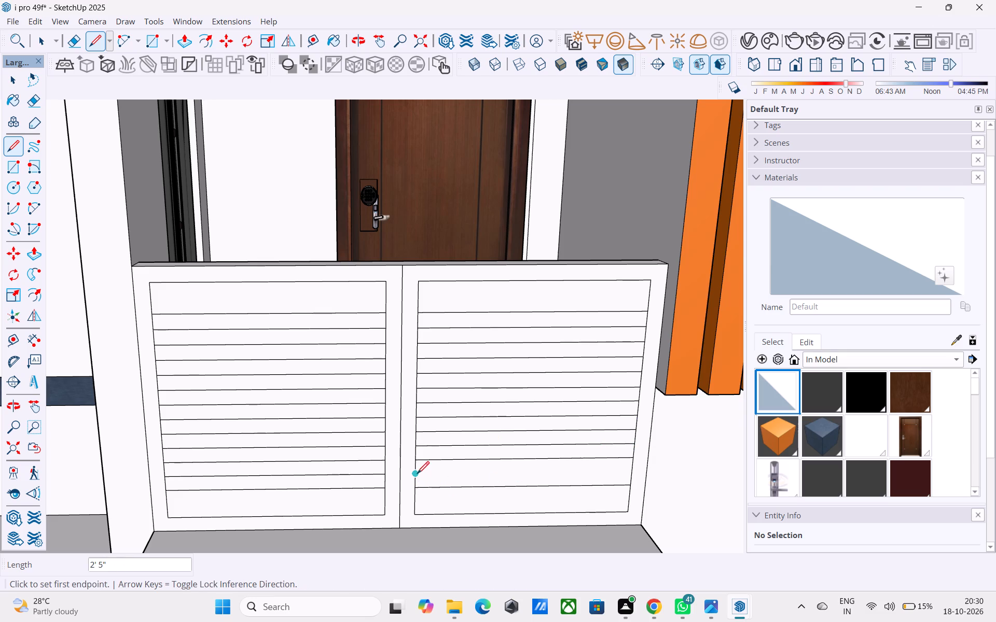
pyautogui.click(417, 475)
pyautogui.click(632, 468)
# Push/Pull six alternate narrow strips through the left leaf's thickness, starting just below the top band, to open the gaps between slats.
pyautogui.scroll(4, 281, 324)
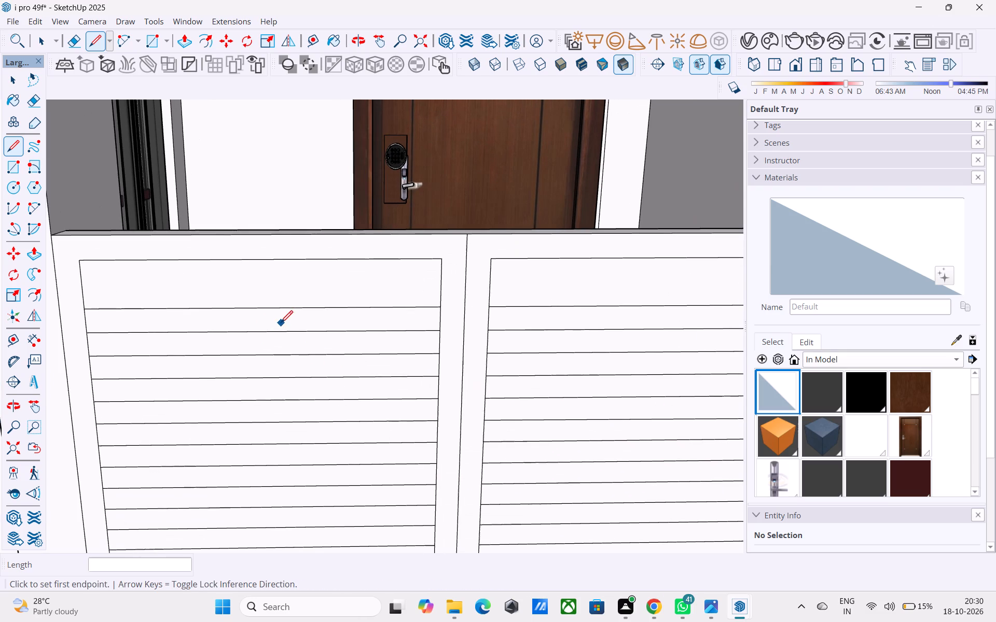
pyautogui.press('space')
pyautogui.click(281, 324)
pyautogui.press('p')
pyautogui.click(281, 323)
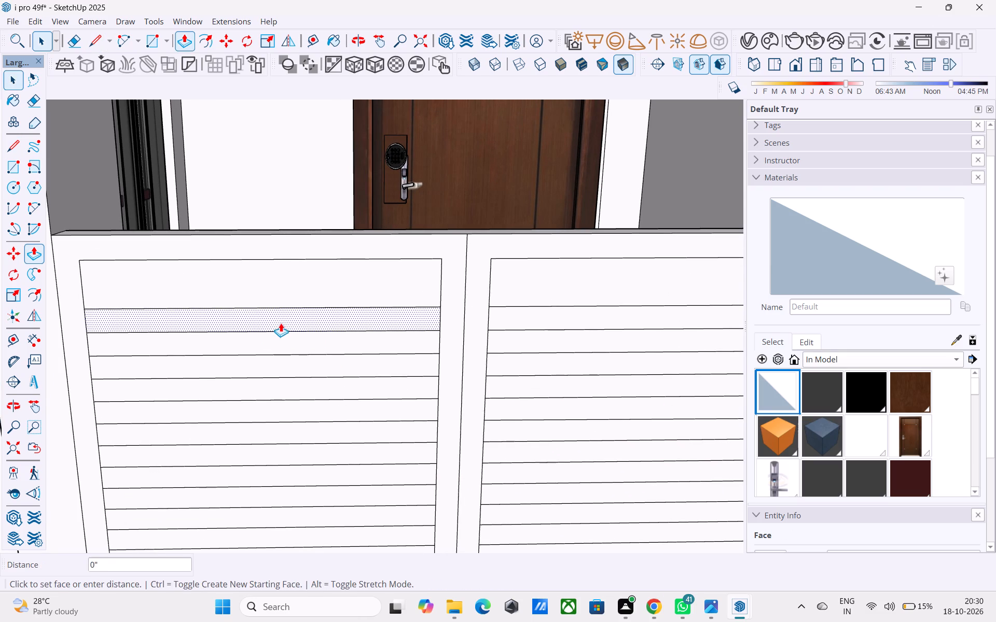
pyautogui.moveTo(288, 262); pyautogui.dragTo(210, 394, button='middle')
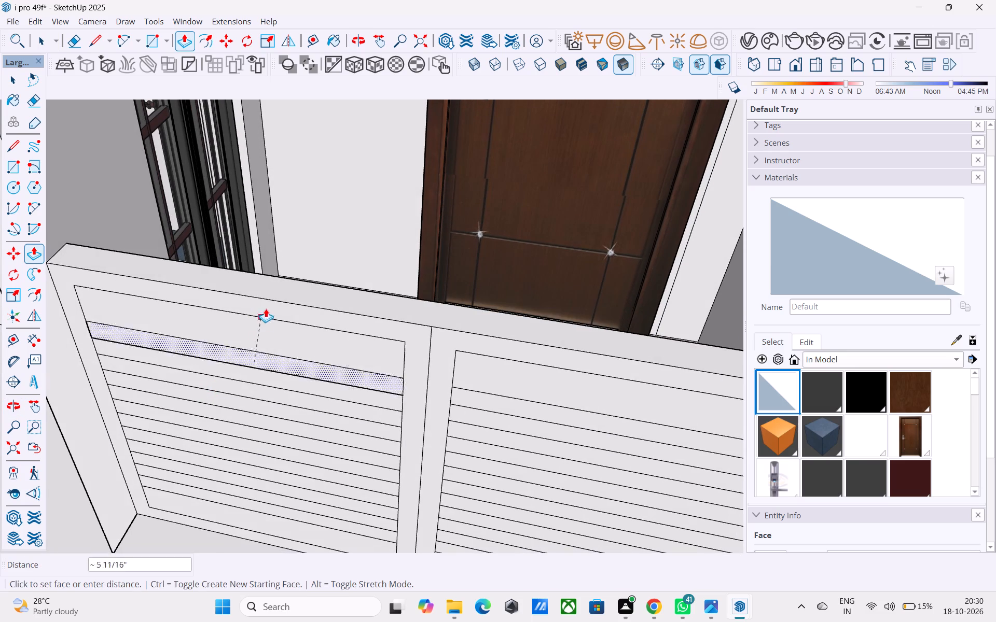
pyautogui.click(286, 275)
pyautogui.moveTo(254, 342); pyautogui.dragTo(337, 202, button='middle')
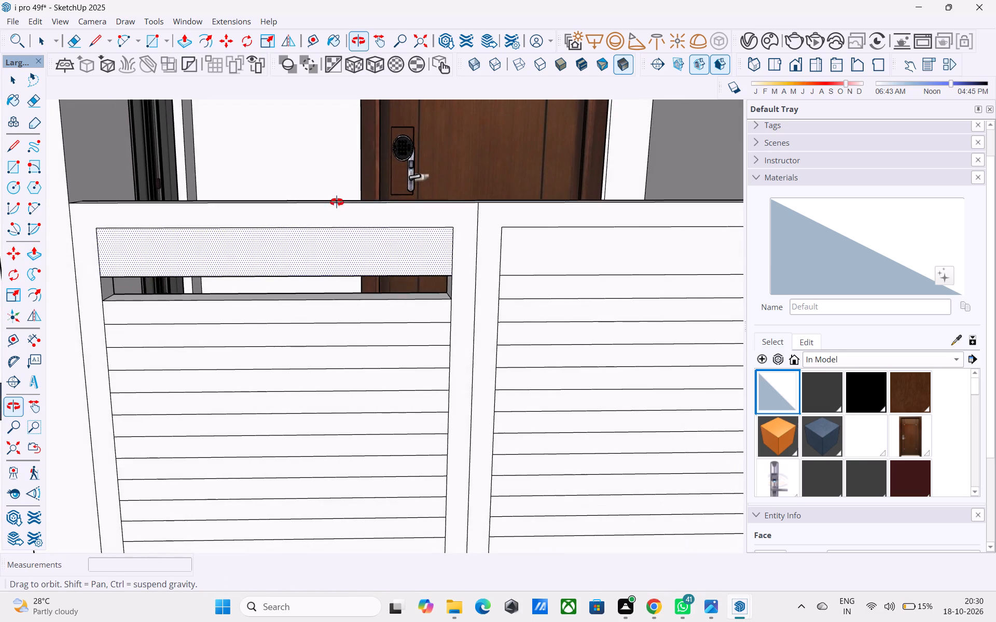
pyautogui.moveTo(337, 202); pyautogui.dragTo(337, 201, button='middle')
pyautogui.doubleClick(233, 327)
pyautogui.doubleClick(232, 371)
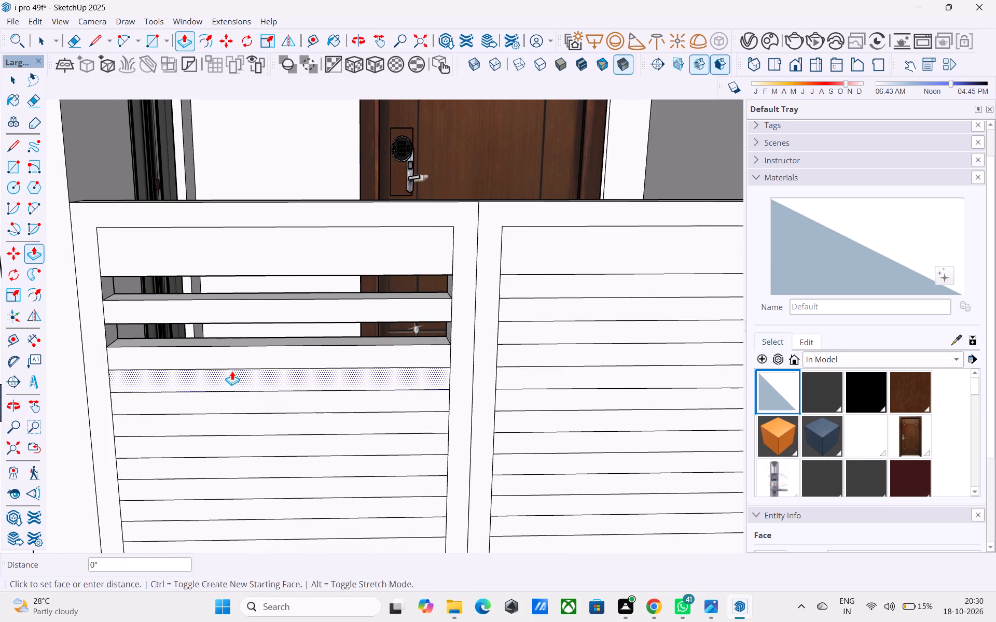
pyautogui.doubleClick(226, 416)
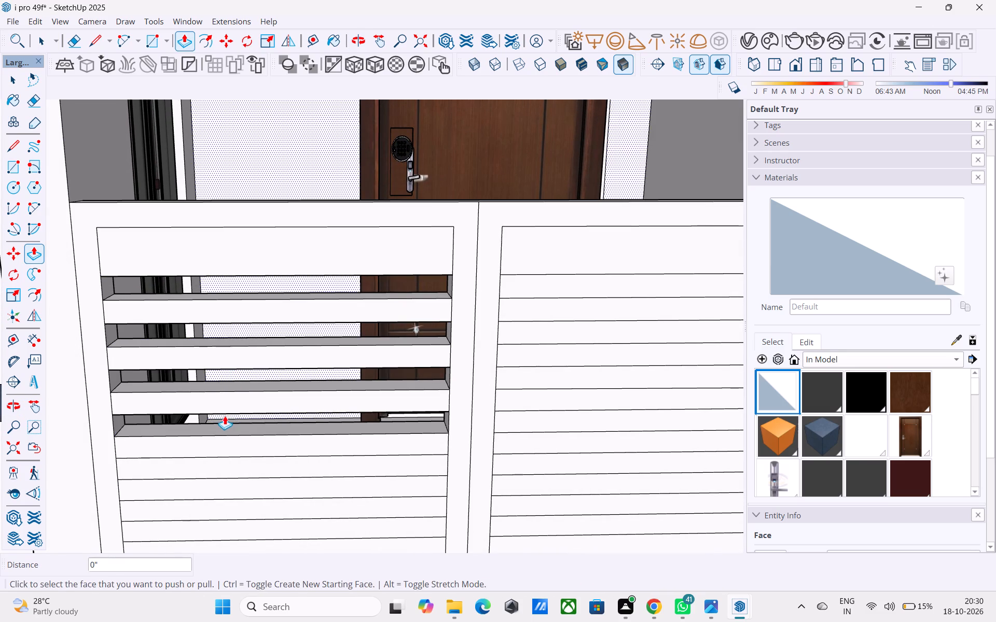
pyautogui.keyDown('shift'); pyautogui.moveTo(225, 415); pyautogui.dragTo(213, 308, button='middle'); pyautogui.keyUp('shift')
pyautogui.doubleClick(196, 357)
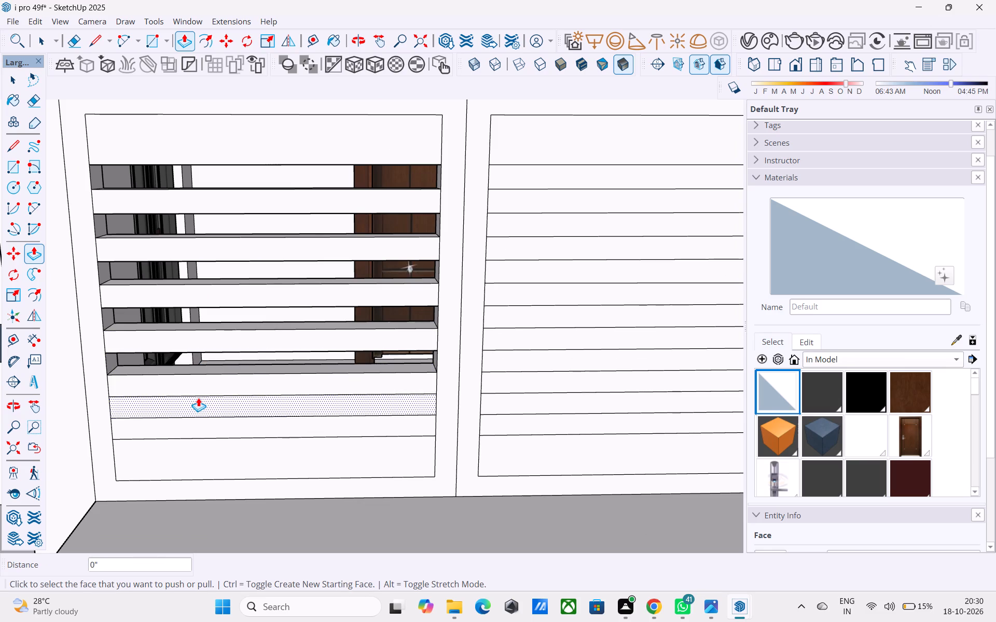
pyautogui.doubleClick(198, 398)
# Cut the matching six alternate strips through the right gate leaf with the same Push/Pull depth.
pyautogui.scroll(-5, 198, 401)
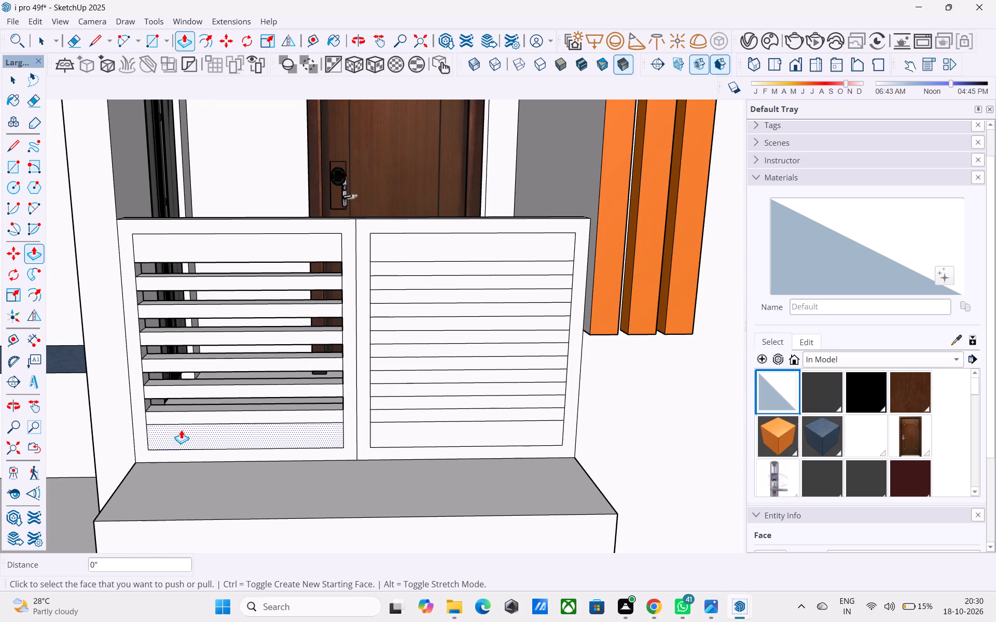
pyautogui.scroll(-3, 109, 433)
pyautogui.scroll(6, 342, 316)
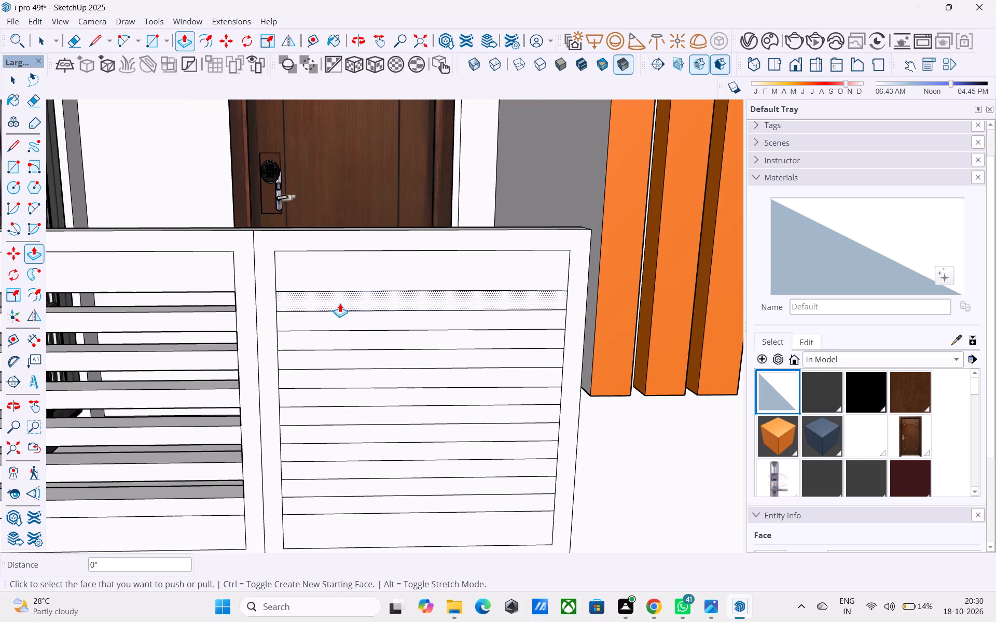
pyautogui.doubleClick(340, 303)
pyautogui.doubleClick(328, 336)
pyautogui.doubleClick(322, 370)
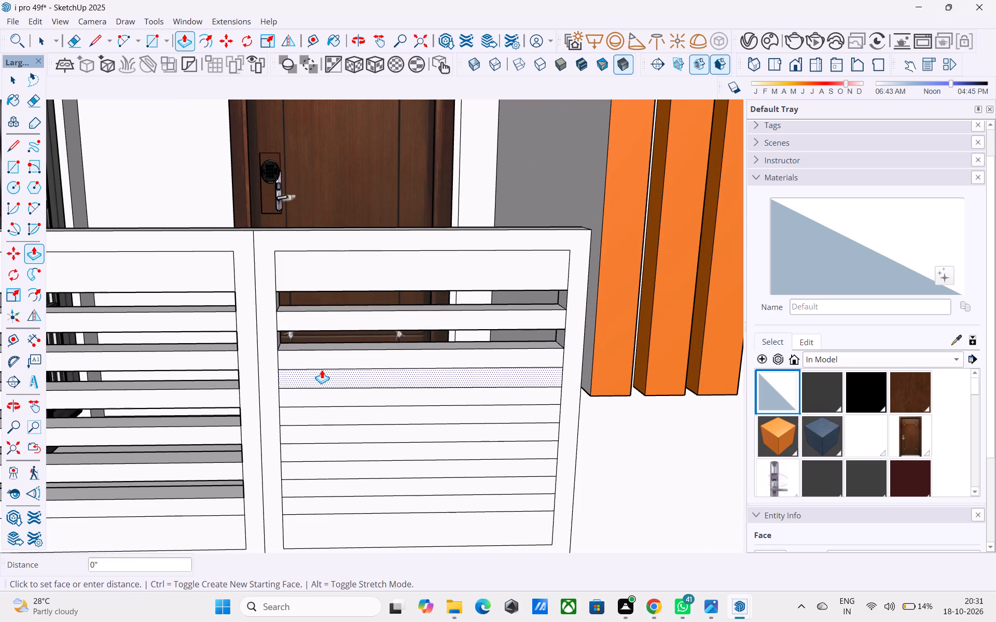
pyautogui.doubleClick(318, 408)
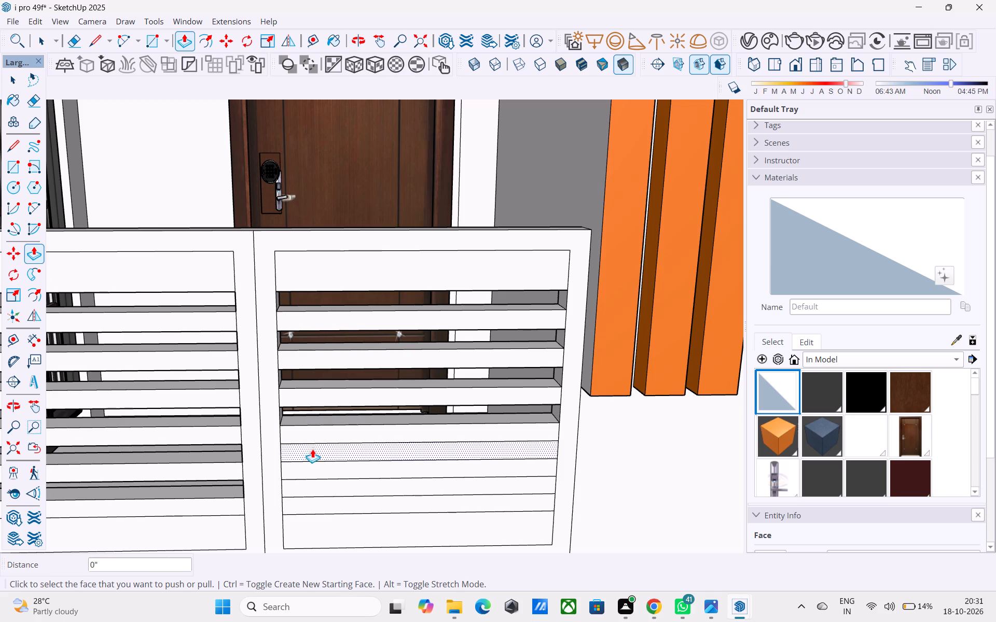
pyautogui.doubleClick(312, 449)
pyautogui.doubleClick(310, 481)
# Draw a horizontal line across the middle of the left leaf's undivided top band, between its inner frame edges.
pyautogui.moveTo(309, 476); pyautogui.dragTo(327, 445, button='middle')
pyautogui.scroll(1, 315, 460)
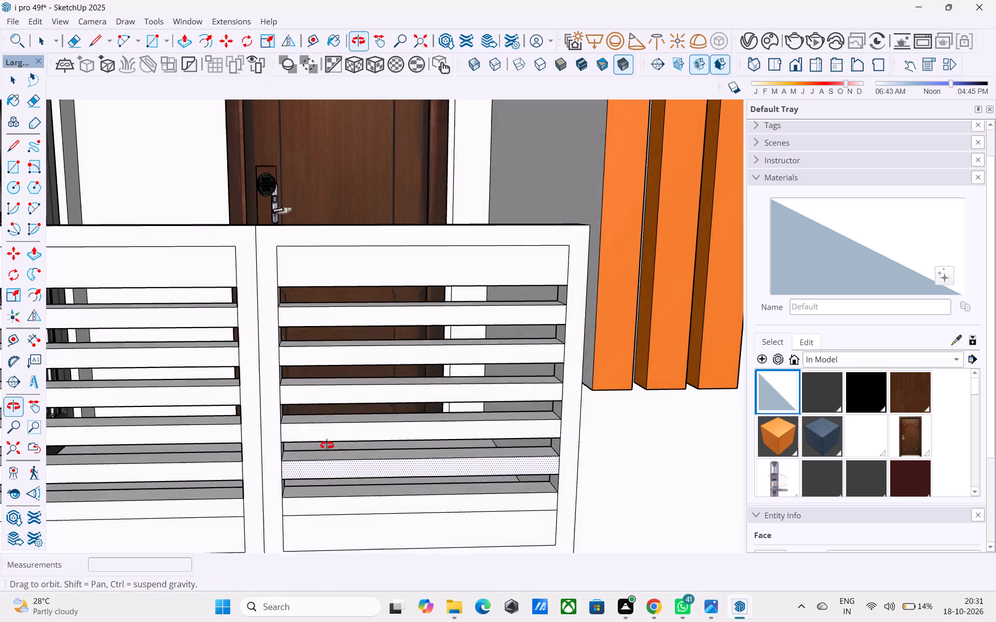
pyautogui.moveTo(327, 445); pyautogui.dragTo(334, 432, button='middle')
pyautogui.scroll(-9, 334, 432)
pyautogui.moveTo(322, 414); pyautogui.dragTo(314, 377, button='middle')
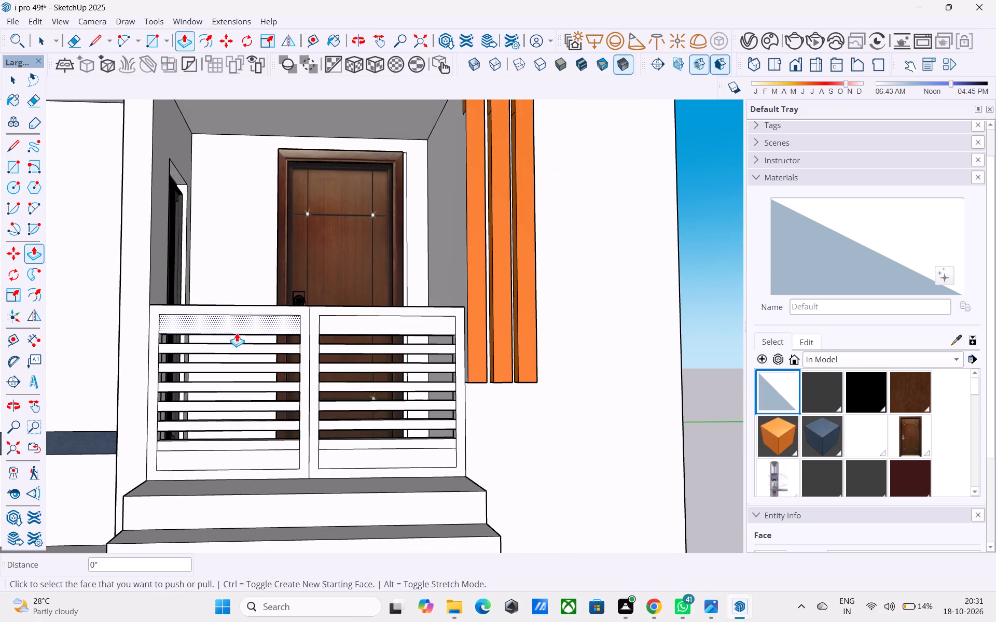
pyautogui.moveTo(210, 316); pyautogui.dragTo(202, 345, button='middle')
pyautogui.scroll(9, 160, 331)
pyautogui.scroll(-1, 153, 324)
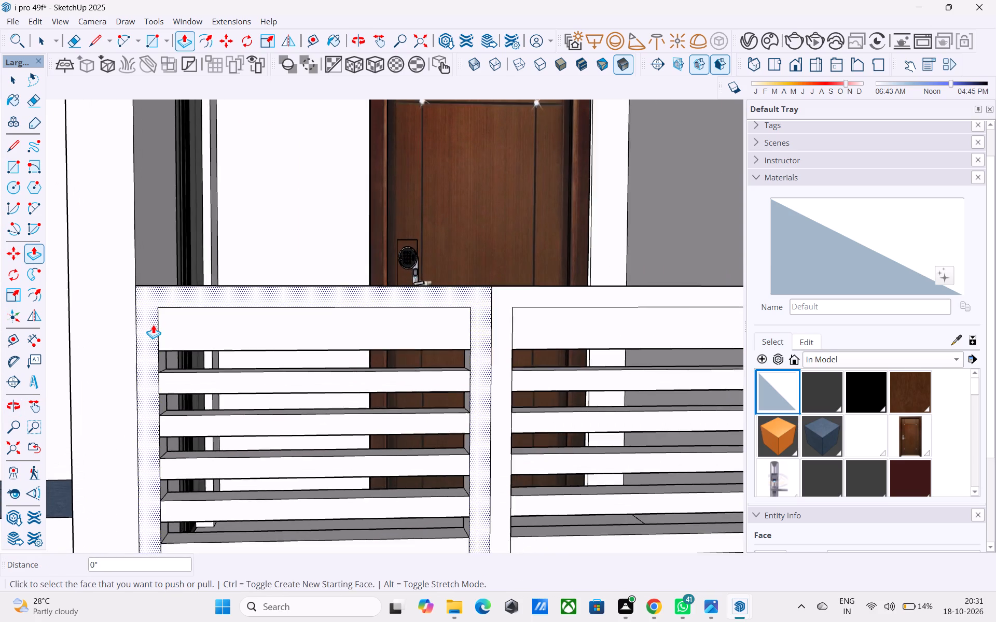
pyautogui.scroll(3, 152, 324)
pyautogui.press('l')
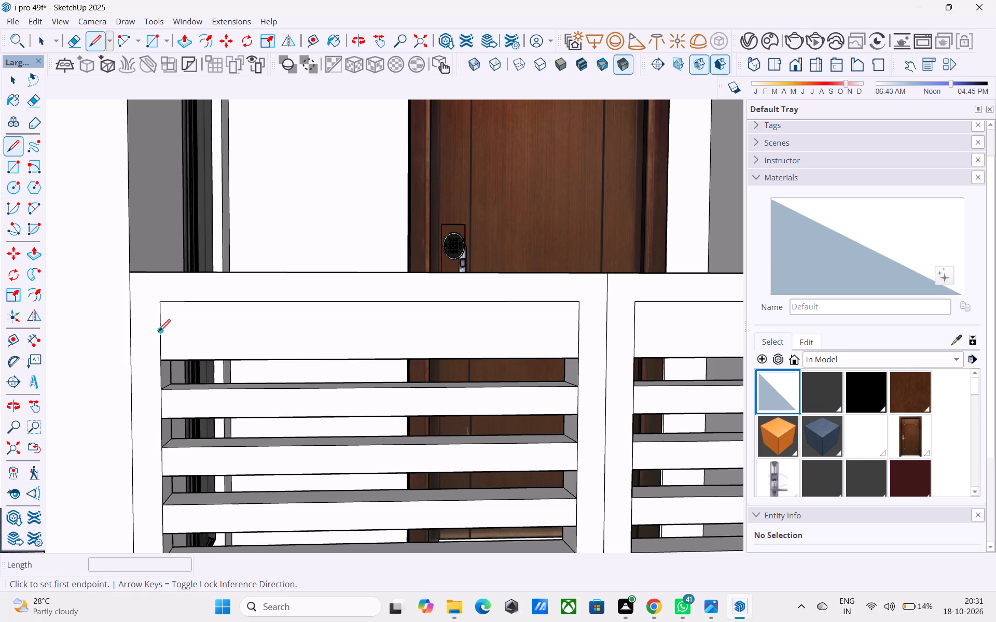
pyautogui.click(158, 333)
pyautogui.click(579, 329)
# Draw a horizontal line across the middle of the right leaf's undivided top band, between its inner frame edges.
pyautogui.scroll(-3, 259, 352)
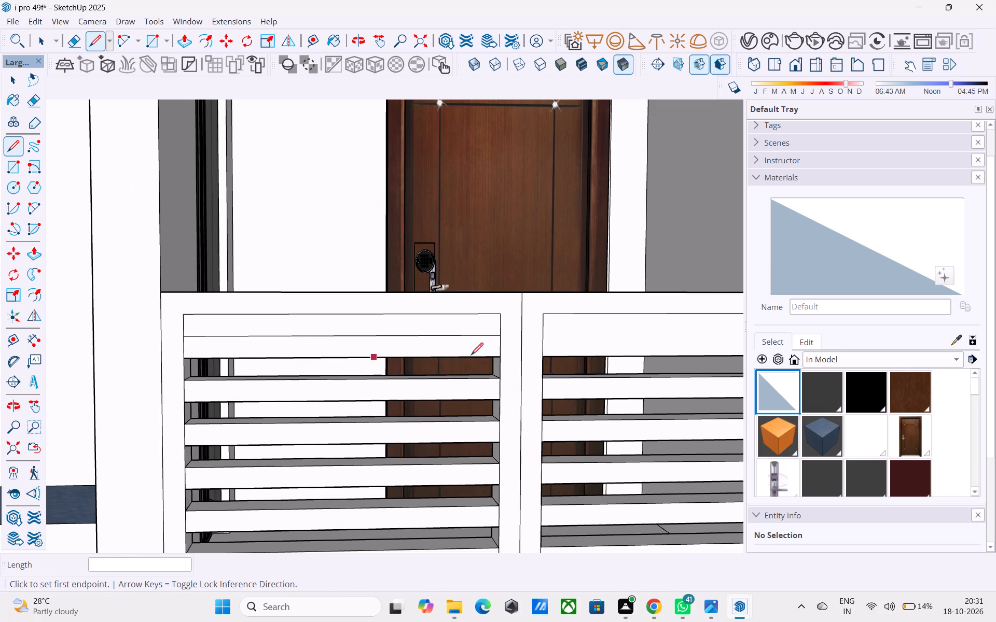
pyautogui.click(544, 336)
pyautogui.scroll(-6, 179, 349)
pyautogui.scroll(3, 567, 342)
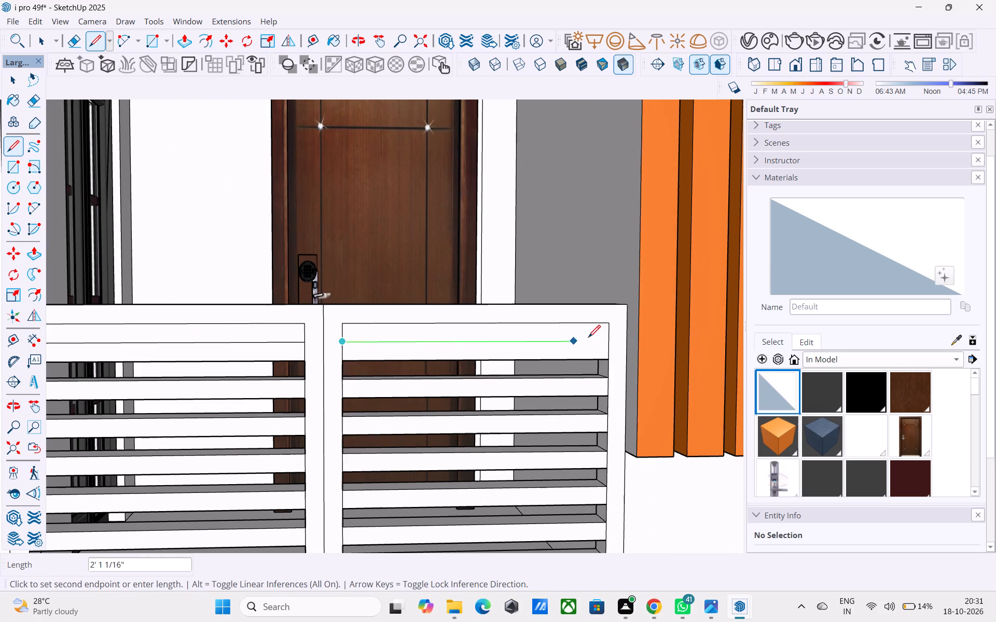
pyautogui.click(607, 336)
# Push/Pull the upper half of the top band through both gate leaves, repeating the earlier cut depth.
pyautogui.press('space')
pyautogui.click(568, 336)
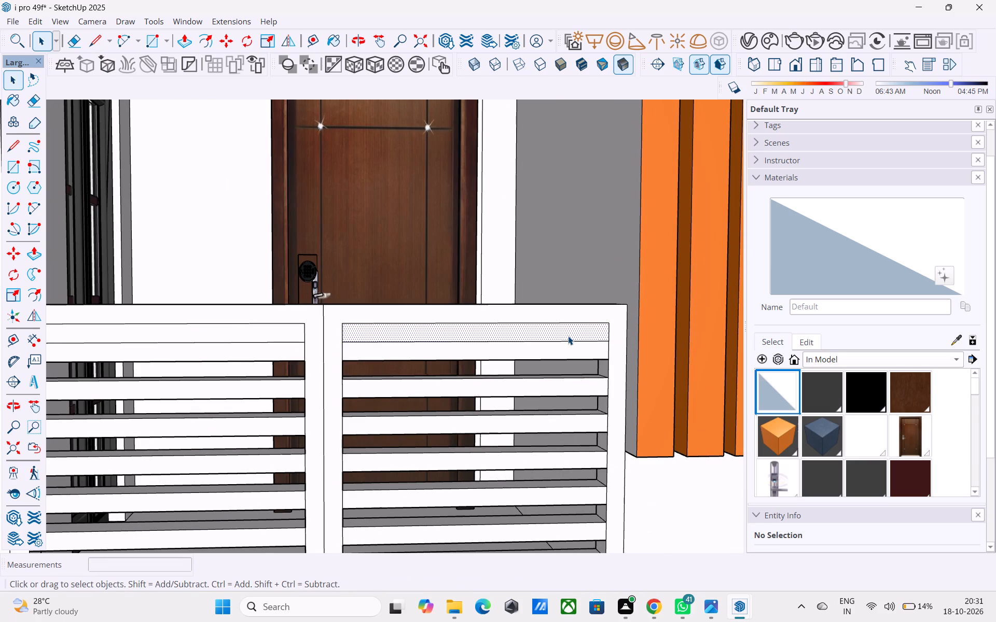
pyautogui.press('p')
pyautogui.doubleClick(568, 336)
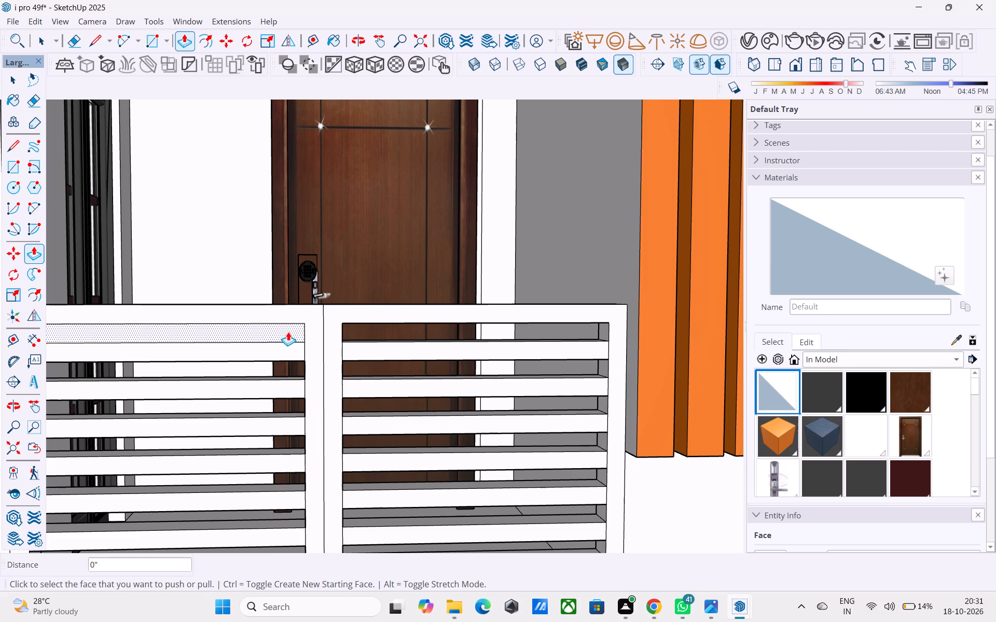
pyautogui.doubleClick(288, 332)
pyautogui.scroll(-8, 418, 278)
pyautogui.scroll(9, 371, 372)
# Draw 2' 5" horizontal lines halving the undivided bottom band of the left and right gate leaves.
pyautogui.press('space')
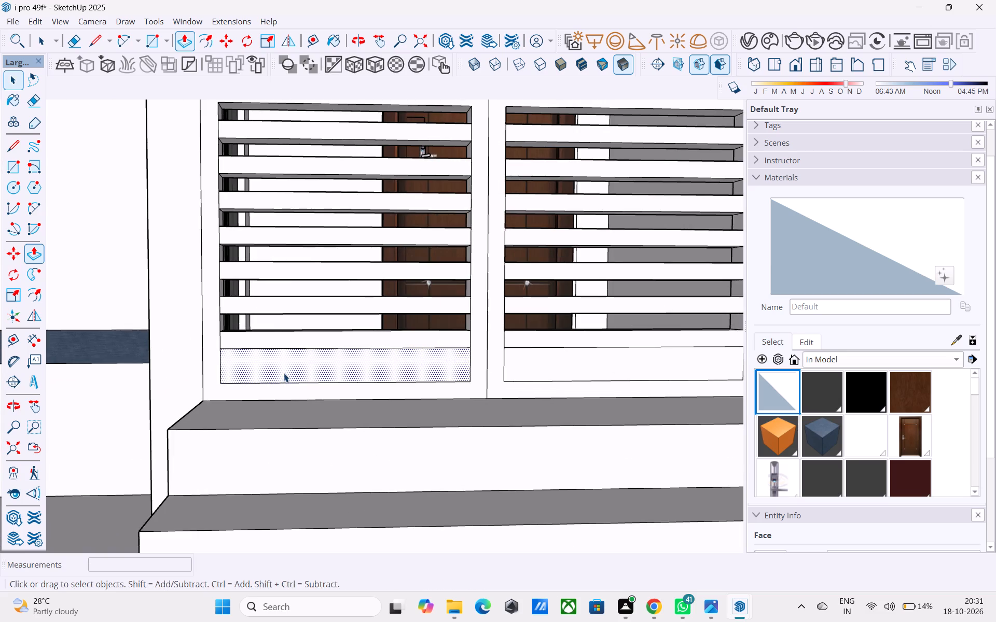
pyautogui.moveTo(272, 374); pyautogui.dragTo(261, 376, button='middle')
pyautogui.press('l')
pyautogui.moveTo(260, 376); pyautogui.dragTo(219, 384, button='middle')
pyautogui.scroll(3, 218, 384)
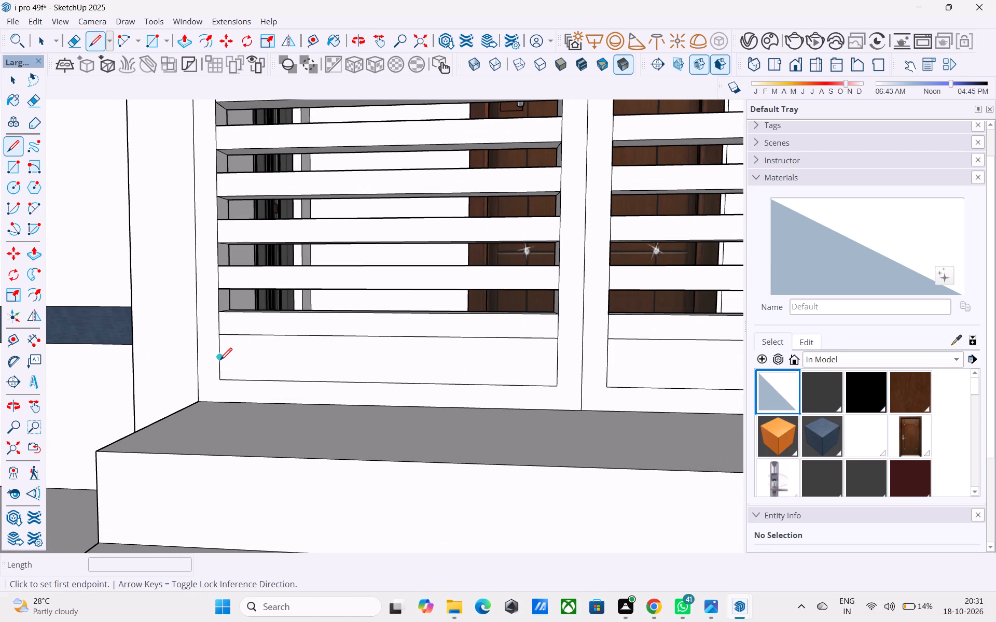
pyautogui.click(220, 361)
pyautogui.click(557, 361)
pyautogui.scroll(-5, 160, 360)
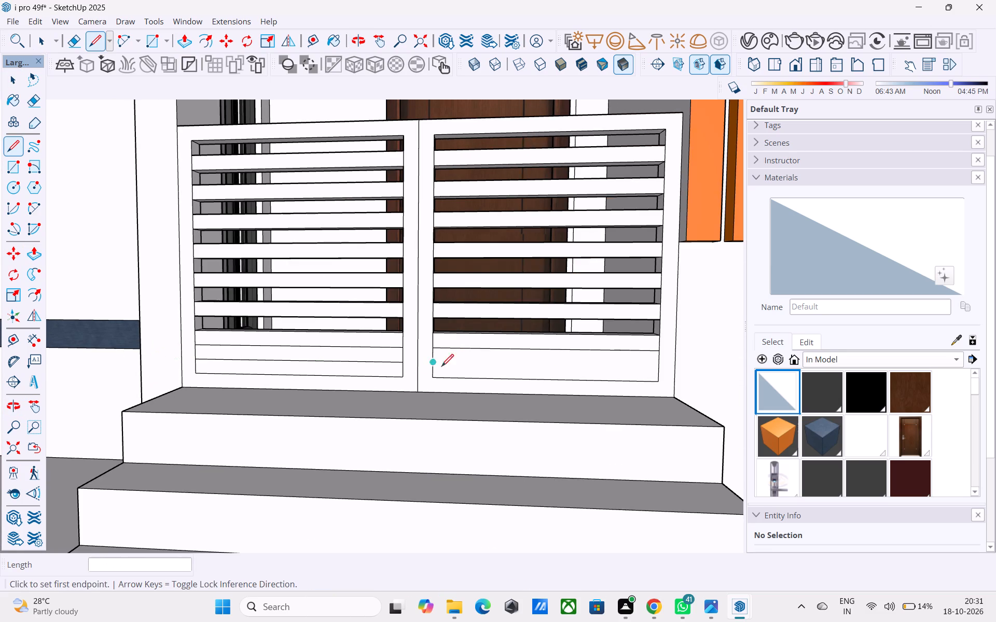
pyautogui.scroll(-3, 112, 415)
pyautogui.scroll(6, 326, 342)
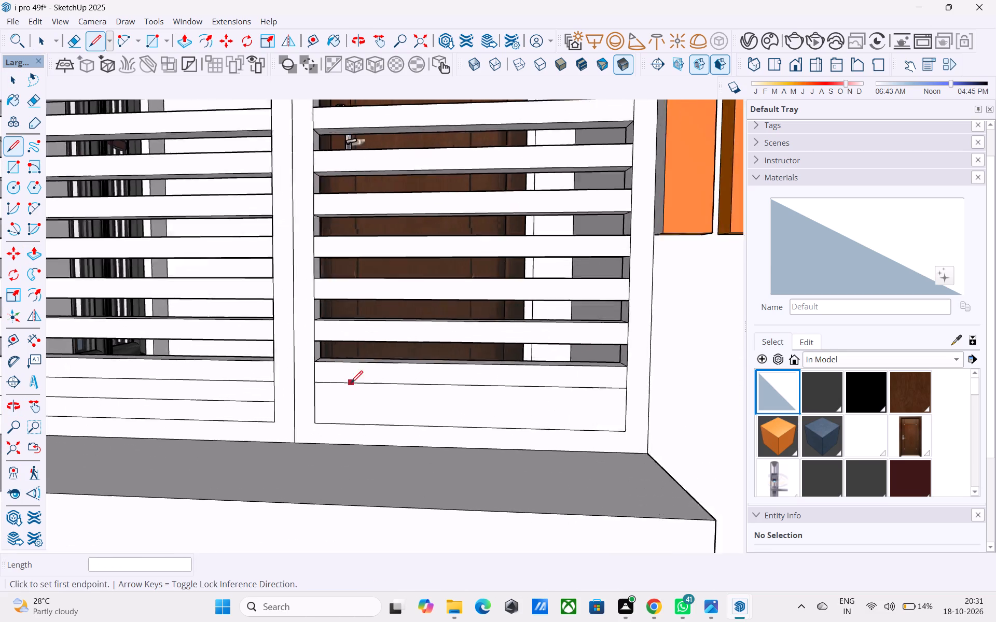
pyautogui.scroll(1, 351, 384)
pyautogui.click(316, 406)
pyautogui.click(626, 407)
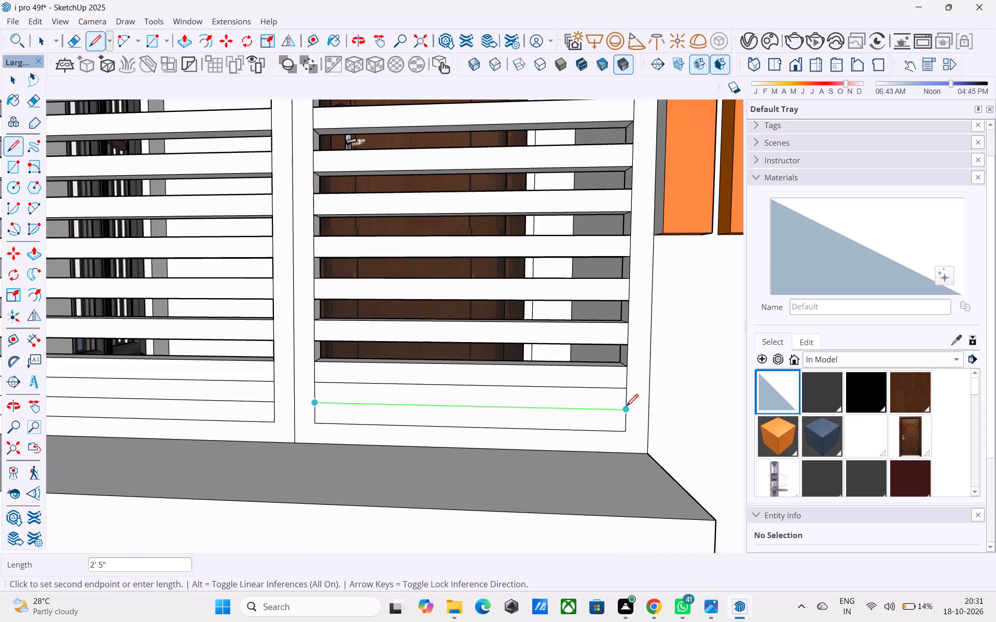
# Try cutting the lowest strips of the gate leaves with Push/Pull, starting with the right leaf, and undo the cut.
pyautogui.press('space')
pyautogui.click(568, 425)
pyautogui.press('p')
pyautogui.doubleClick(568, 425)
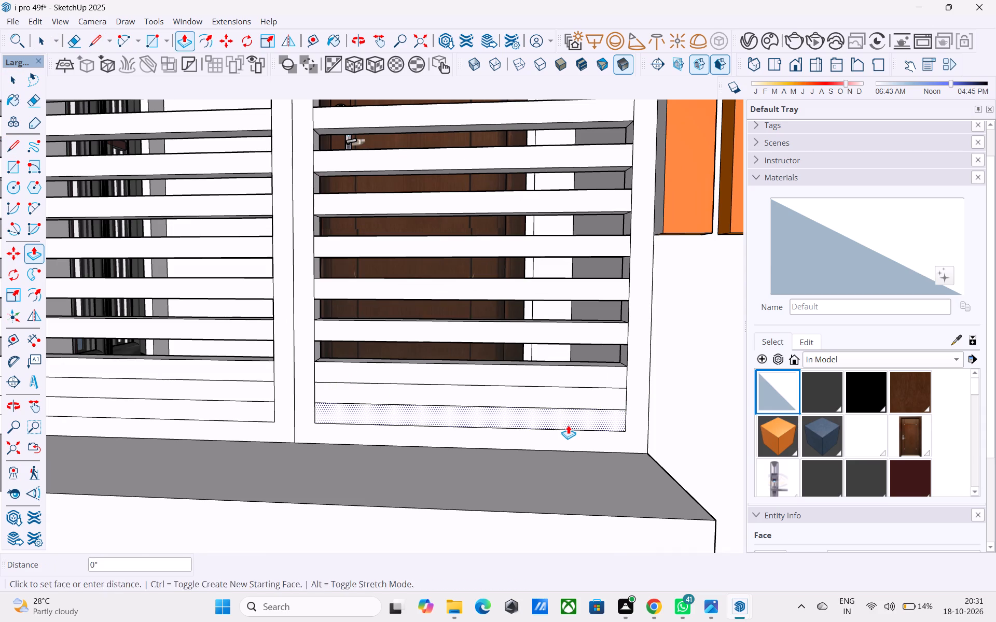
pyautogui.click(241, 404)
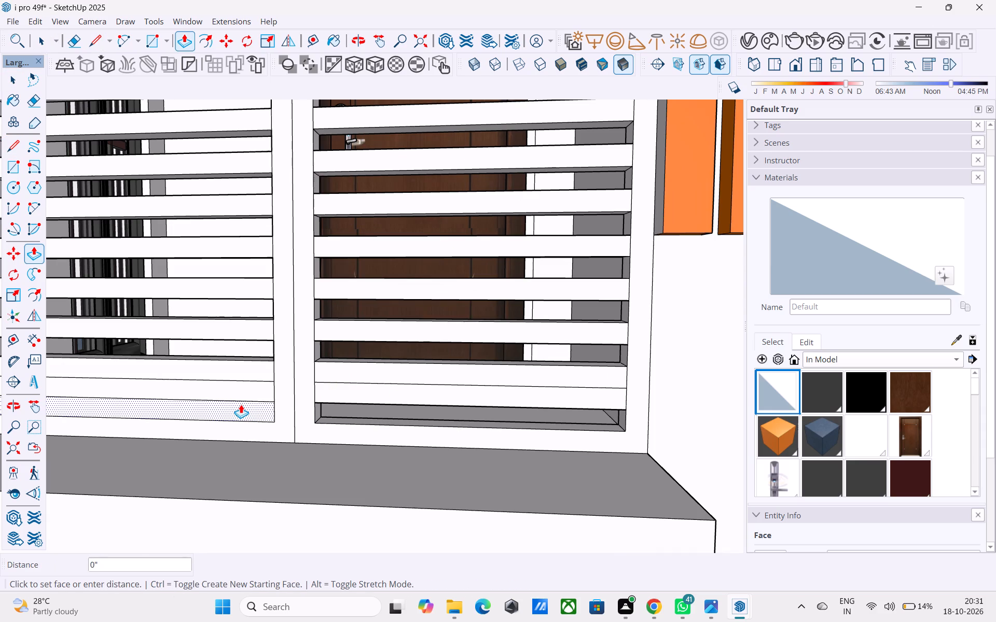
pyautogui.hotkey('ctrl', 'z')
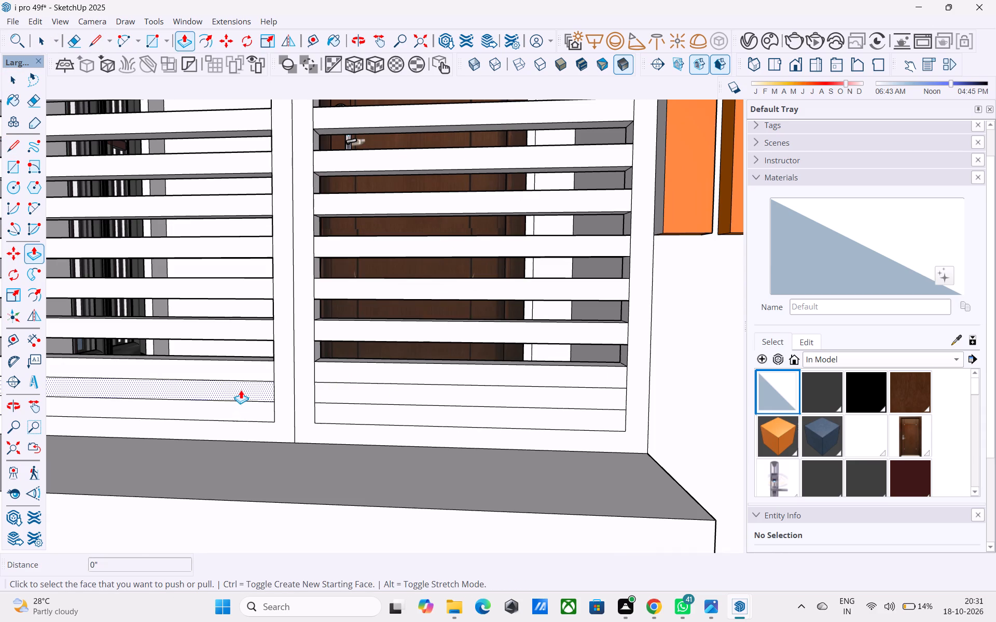
# Push/Pull the strip just above the lowest one through both gate leaves, repeating the earlier cut depth.
pyautogui.doubleClick(241, 389)
pyautogui.doubleClick(358, 384)
pyautogui.scroll(-10, 361, 386)
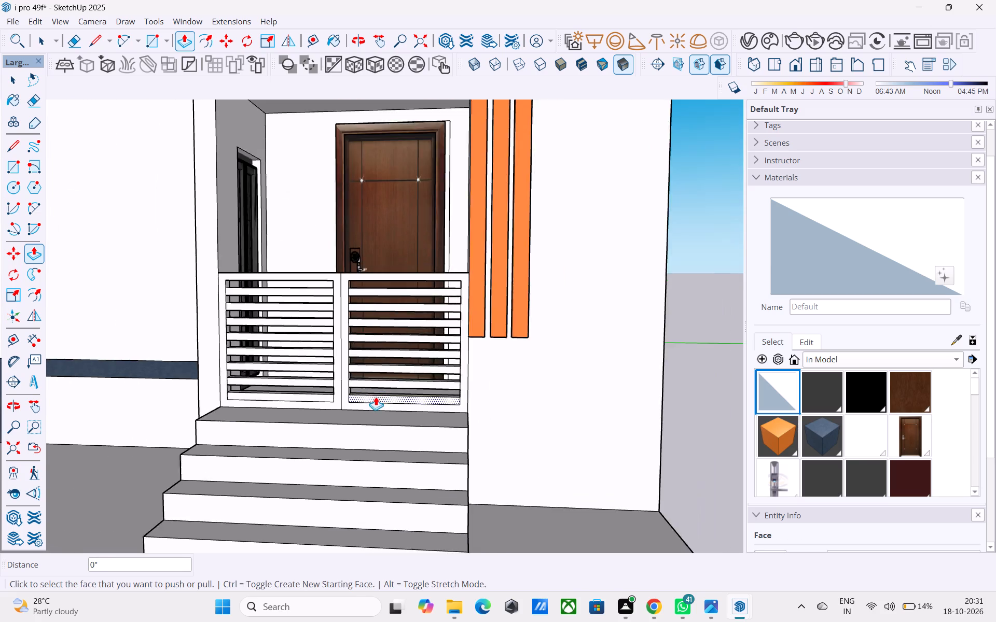
# Paint the front frame faces of both gate leaves with the C05_Golden_Blaze material.
pyautogui.moveTo(376, 397); pyautogui.dragTo(416, 388, button='middle')
pyautogui.press('space')
pyautogui.click(783, 445)
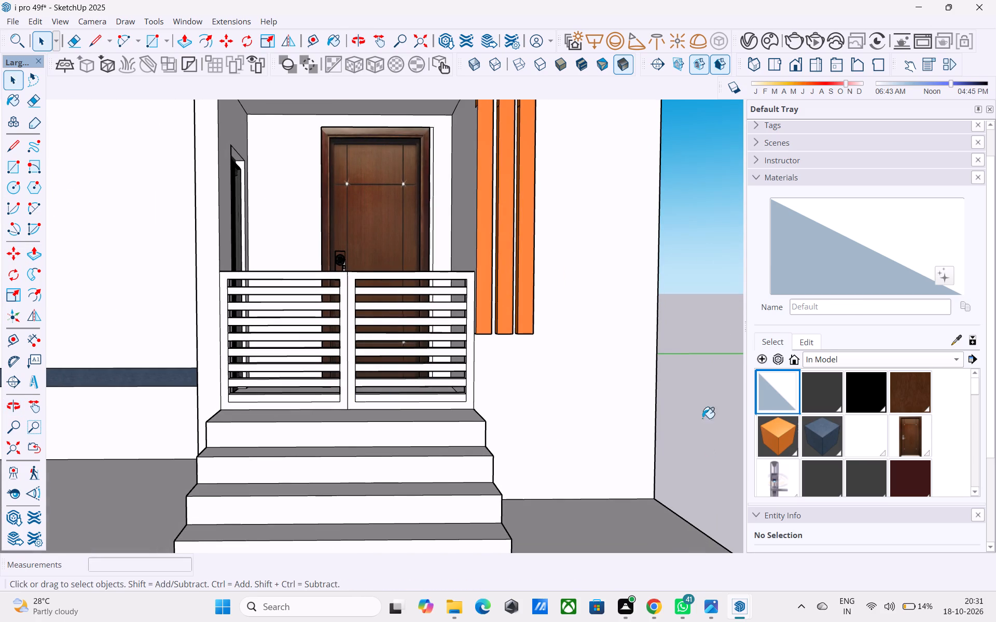
pyautogui.scroll(7, 357, 298)
pyautogui.click(319, 290)
pyautogui.click(341, 287)
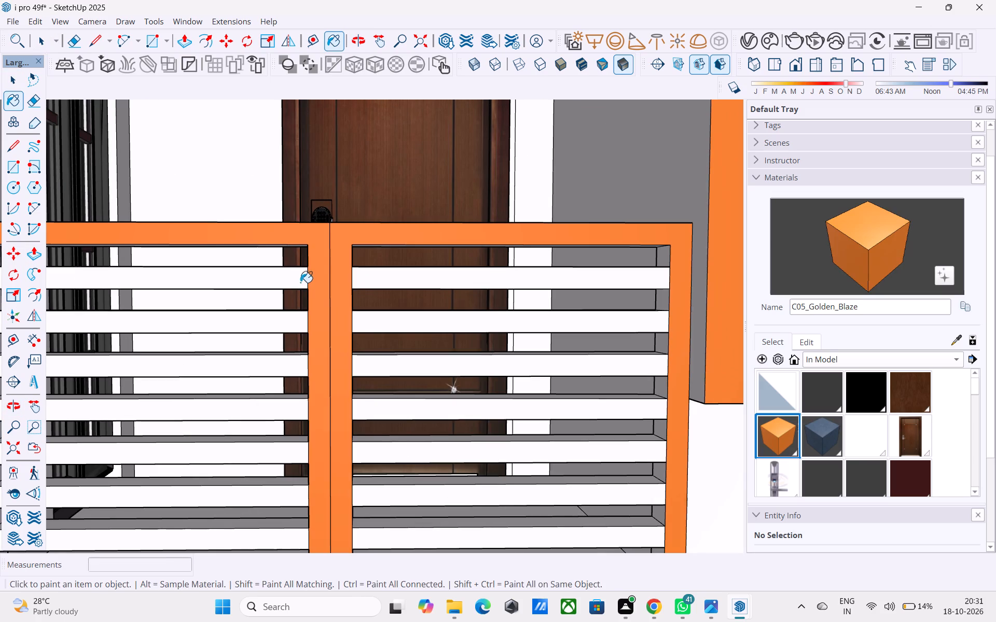
# Paint the front faces of all eight slats in the left gate leaf with C05_Golden_Blaze.
pyautogui.click(299, 281)
pyautogui.click(280, 324)
pyautogui.click(278, 352)
pyautogui.click(276, 370)
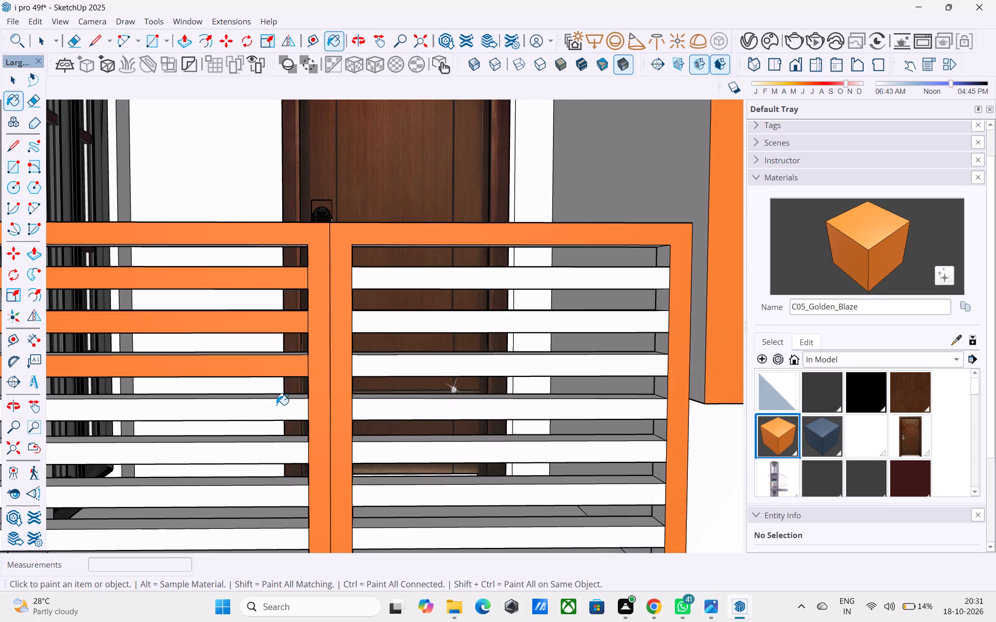
pyautogui.click(276, 405)
pyautogui.scroll(-4, 322, 270)
pyautogui.scroll(2, 268, 391)
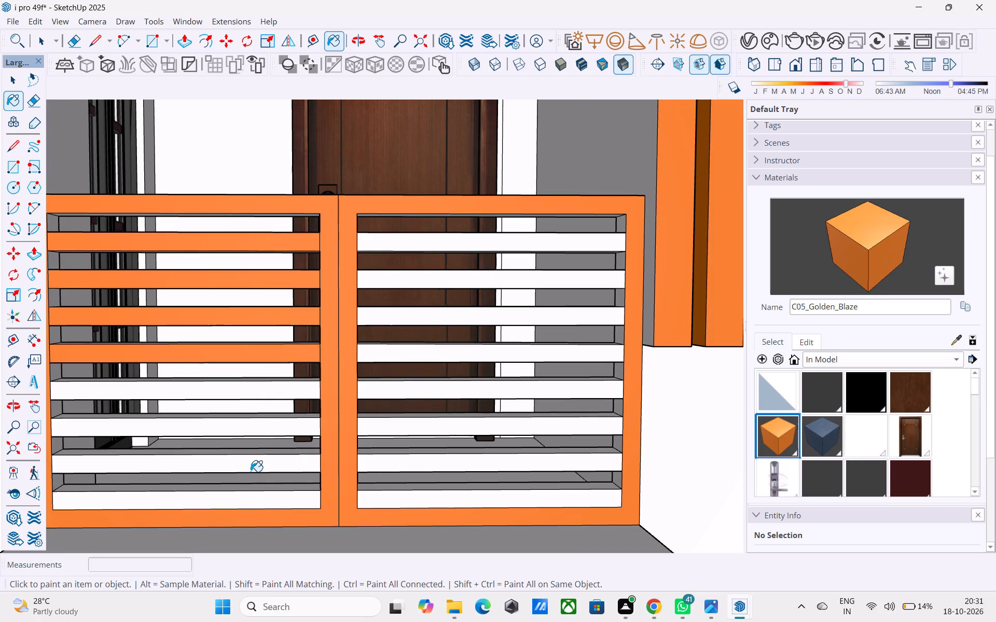
pyautogui.click(252, 468)
pyautogui.click(255, 426)
pyautogui.click(254, 394)
pyautogui.click(240, 496)
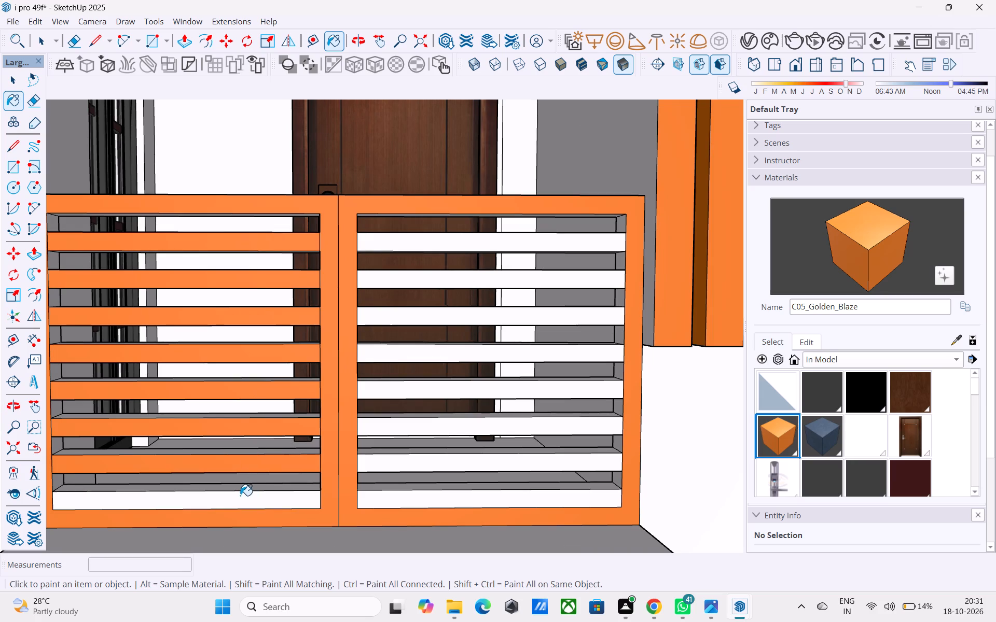
# Paint the front faces of all eight slats in the right gate leaf with C05_Golden_Blaze.
pyautogui.click(378, 499)
pyautogui.click(383, 467)
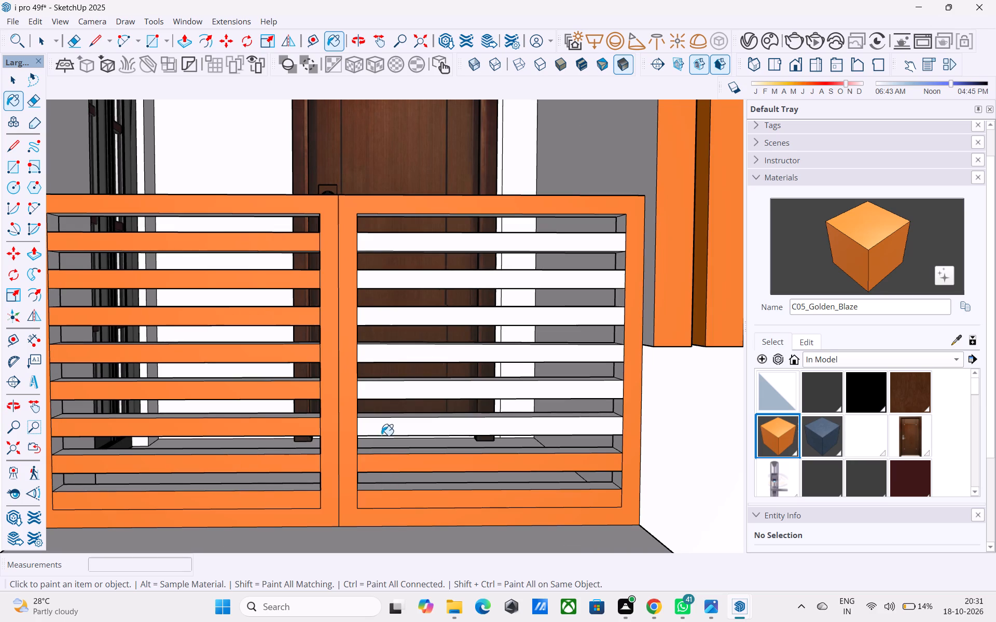
pyautogui.click(381, 429)
pyautogui.click(392, 384)
pyautogui.click(388, 358)
pyautogui.click(383, 315)
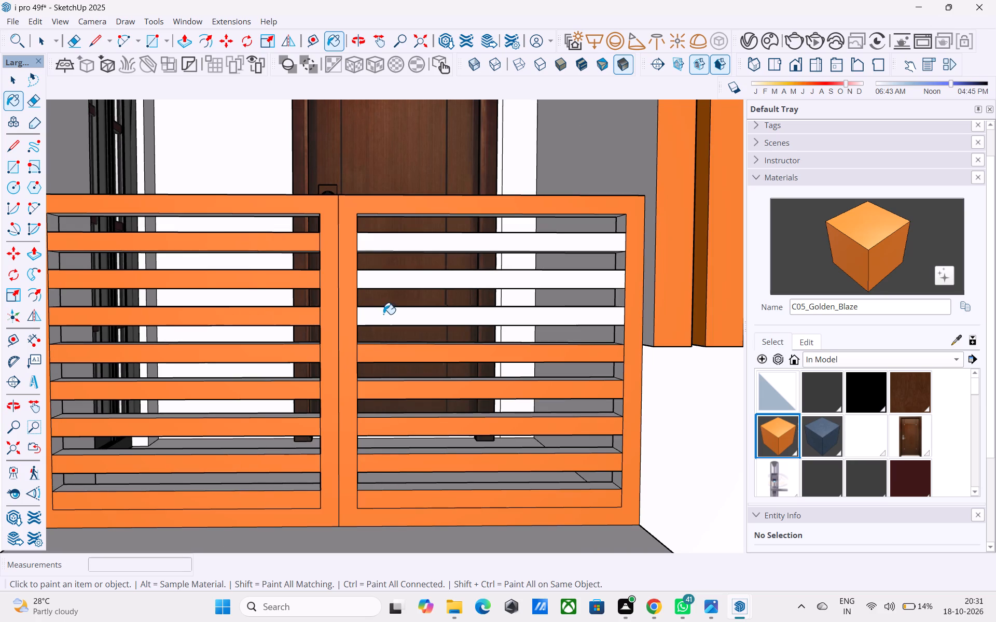
pyautogui.click(395, 276)
pyautogui.click(402, 237)
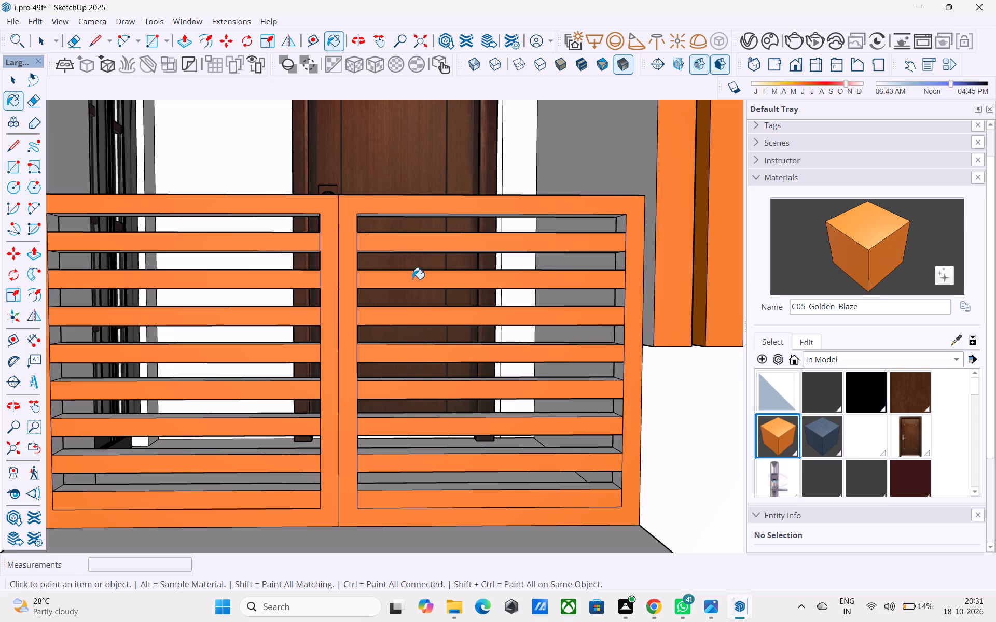
# Paint the upward-facing surfaces between the left leaf's slats and the gate's top edge with C05_Golden_Blaze.
pyautogui.scroll(-5, 414, 279)
pyautogui.moveTo(423, 294); pyautogui.dragTo(237, 476, button='middle')
pyautogui.scroll(4, 258, 424)
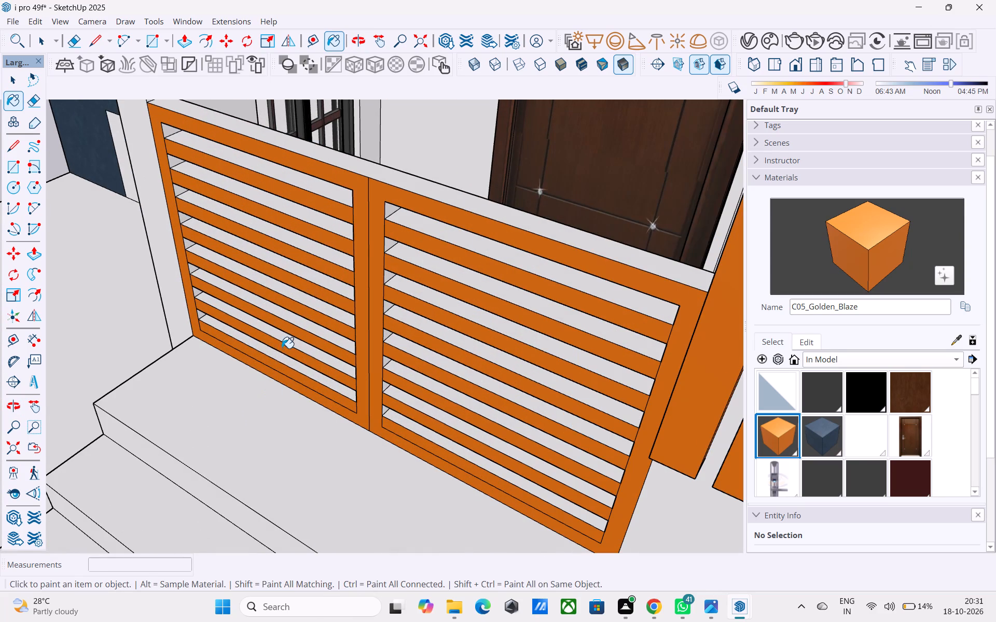
pyautogui.click(281, 358)
pyautogui.click(283, 337)
pyautogui.click(285, 317)
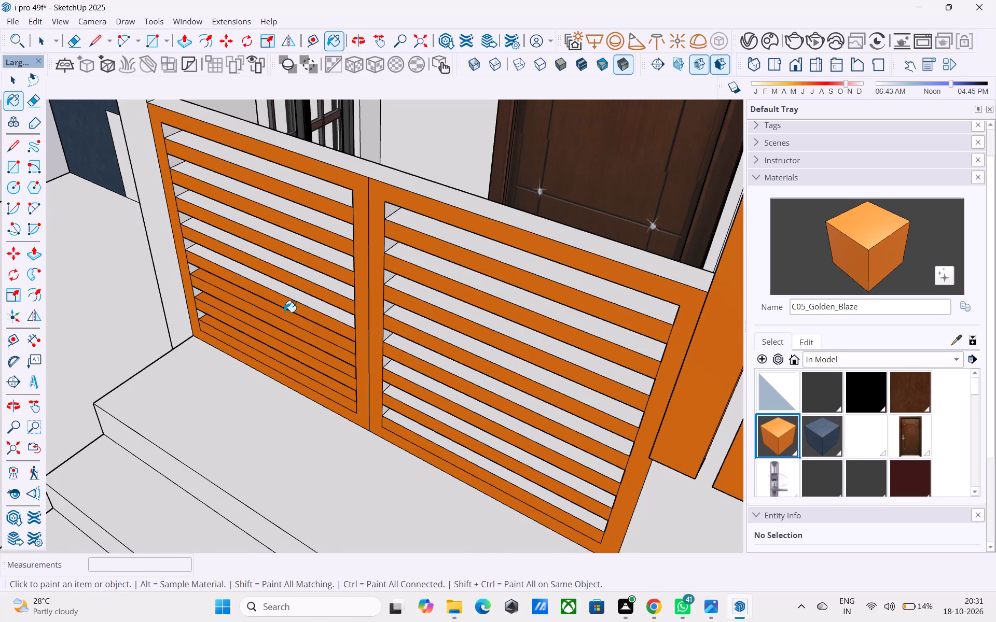
pyautogui.click(288, 295)
pyautogui.click(293, 268)
pyautogui.click(311, 242)
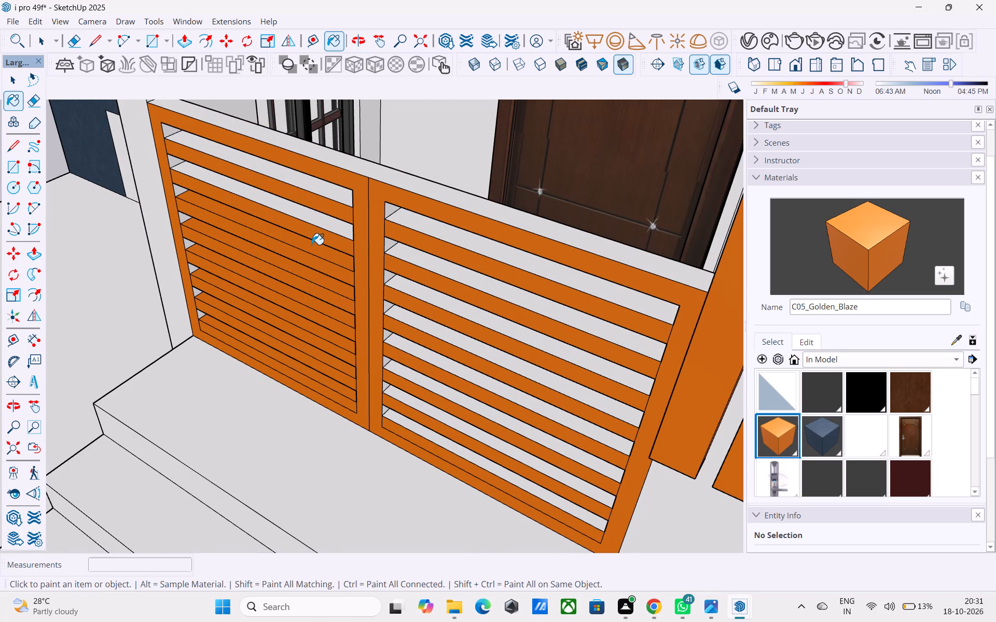
pyautogui.click(314, 224)
pyautogui.click(323, 188)
pyautogui.click(322, 161)
# Paint the upward-facing surfaces between the right leaf's slats with C05_Golden_Blaze.
pyautogui.scroll(-3, 61, 250)
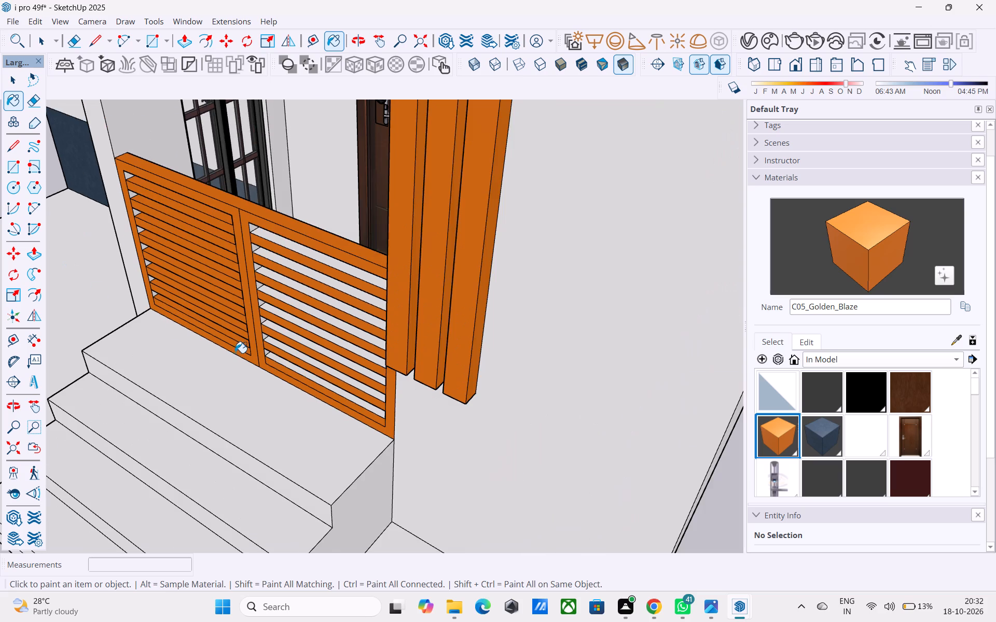
pyautogui.scroll(4, 273, 363)
pyautogui.click(280, 364)
pyautogui.click(287, 343)
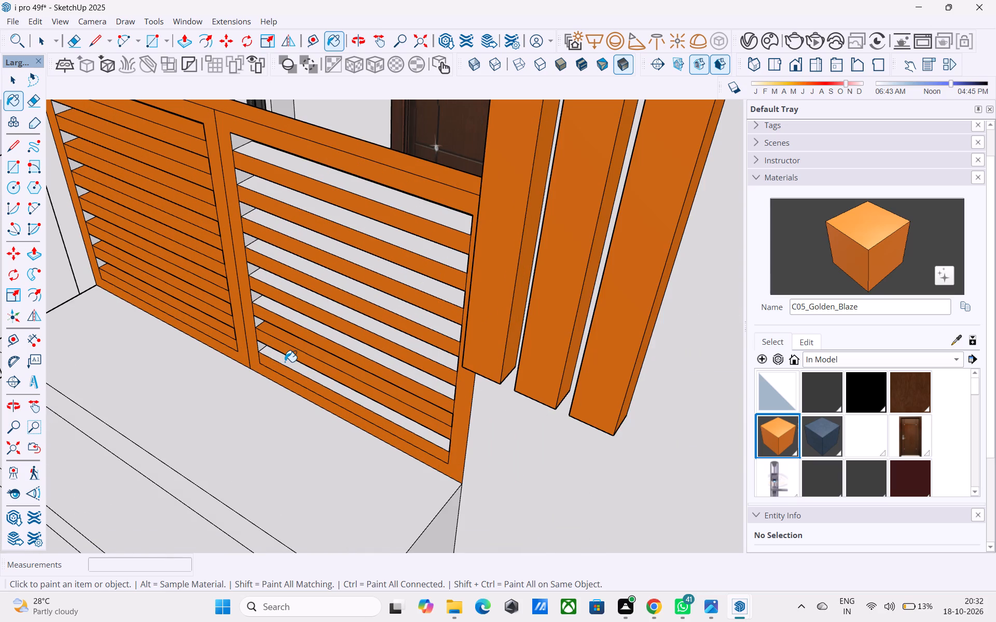
pyautogui.click(285, 362)
pyautogui.click(293, 323)
pyautogui.click(294, 319)
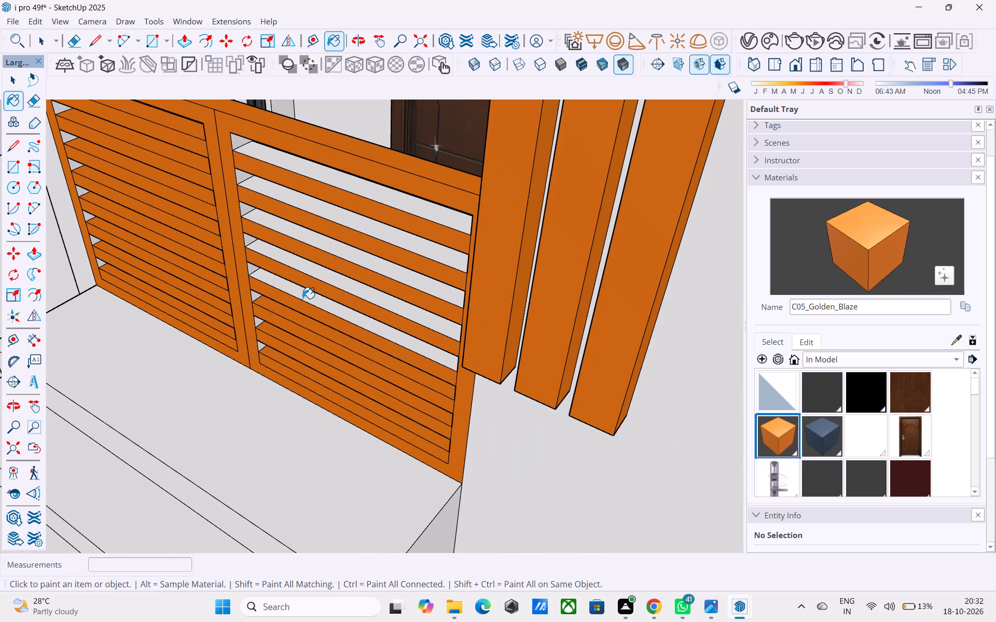
pyautogui.click(302, 298)
pyautogui.click(309, 276)
pyautogui.click(321, 243)
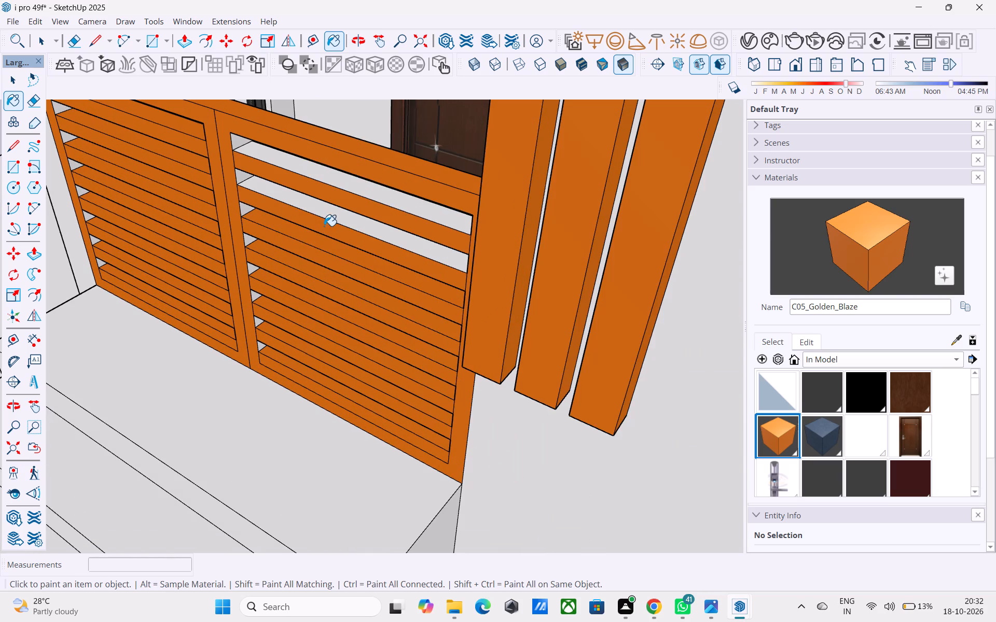
pyautogui.click(327, 217)
pyautogui.click(339, 180)
# Examine the painted gate, the whole house exterior from several sides, and the dark blue cladding at the porch wall's corner.
pyautogui.scroll(-4, 275, 190)
pyautogui.moveTo(195, 313); pyautogui.dragTo(312, 286, button='middle')
pyautogui.scroll(-6, 386, 261)
pyautogui.moveTo(358, 280); pyautogui.dragTo(587, 249, button='middle')
pyautogui.scroll(-4, 569, 242)
pyautogui.moveTo(365, 317); pyautogui.dragTo(532, 255, button='middle')
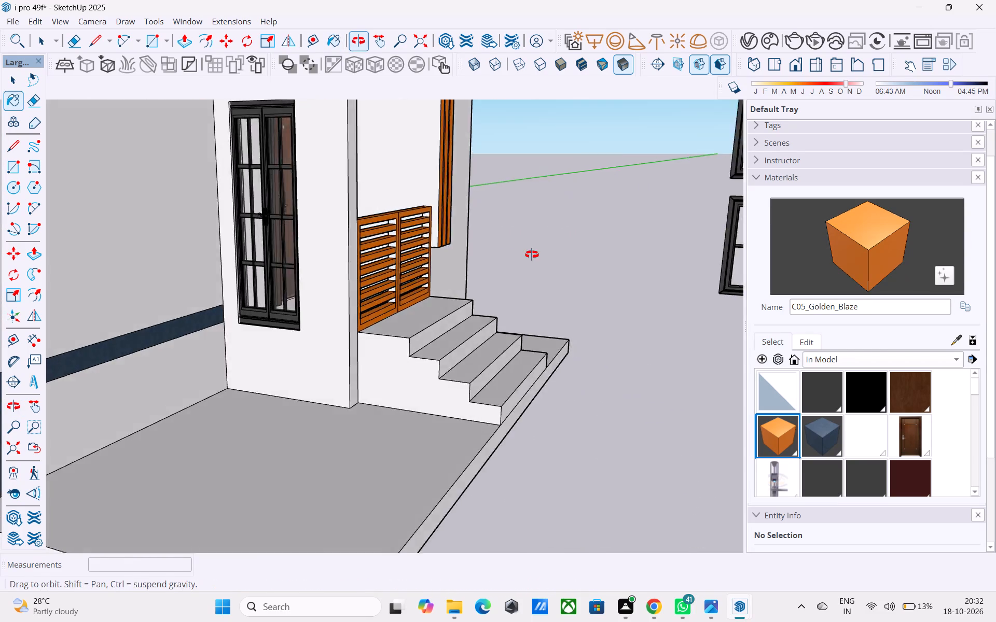
pyautogui.moveTo(532, 255); pyautogui.dragTo(538, 277, button='middle')
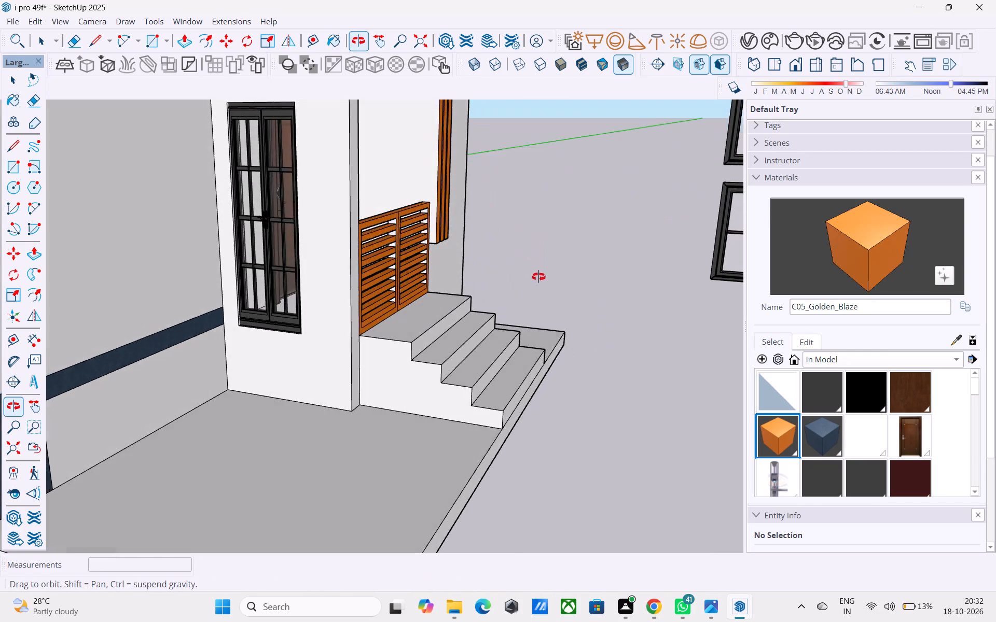
pyautogui.moveTo(538, 277); pyautogui.dragTo(533, 296, button='middle')
pyautogui.scroll(-3, 532, 296)
pyautogui.moveTo(532, 296); pyautogui.dragTo(291, 253, button='middle')
pyautogui.scroll(-2, 286, 249)
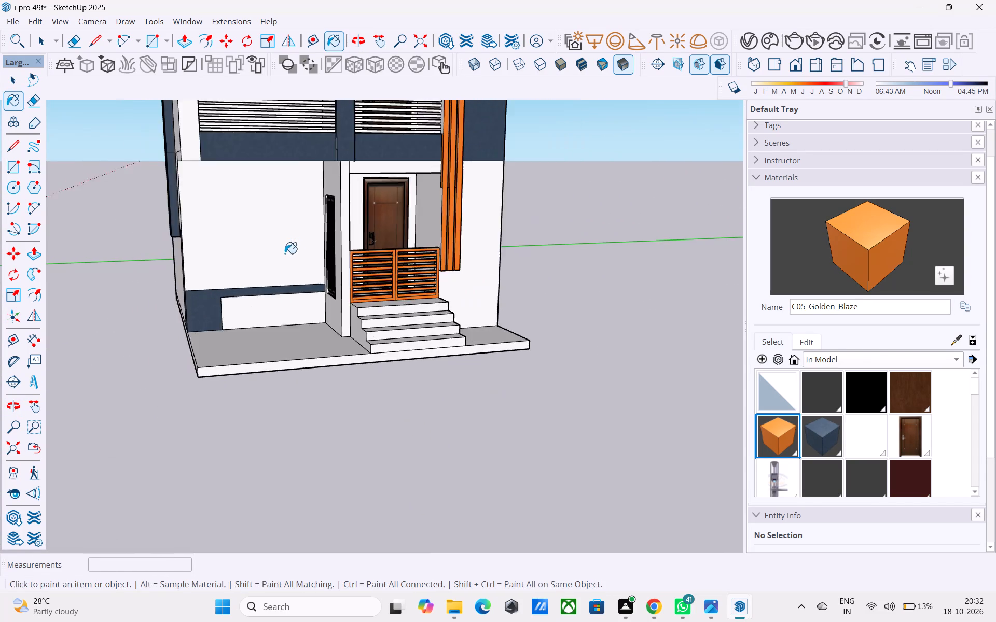
pyautogui.scroll(-10, 285, 253)
pyautogui.middleClick(348, 458)
pyautogui.scroll(-2, 351, 453)
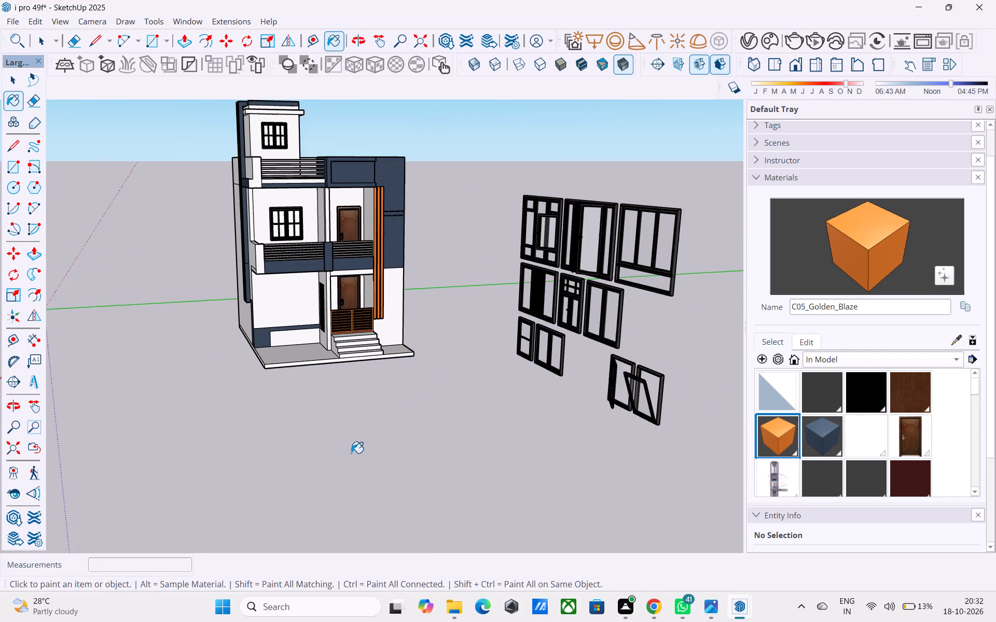
pyautogui.scroll(-2, 351, 453)
pyautogui.moveTo(259, 430); pyautogui.dragTo(353, 400, button='middle')
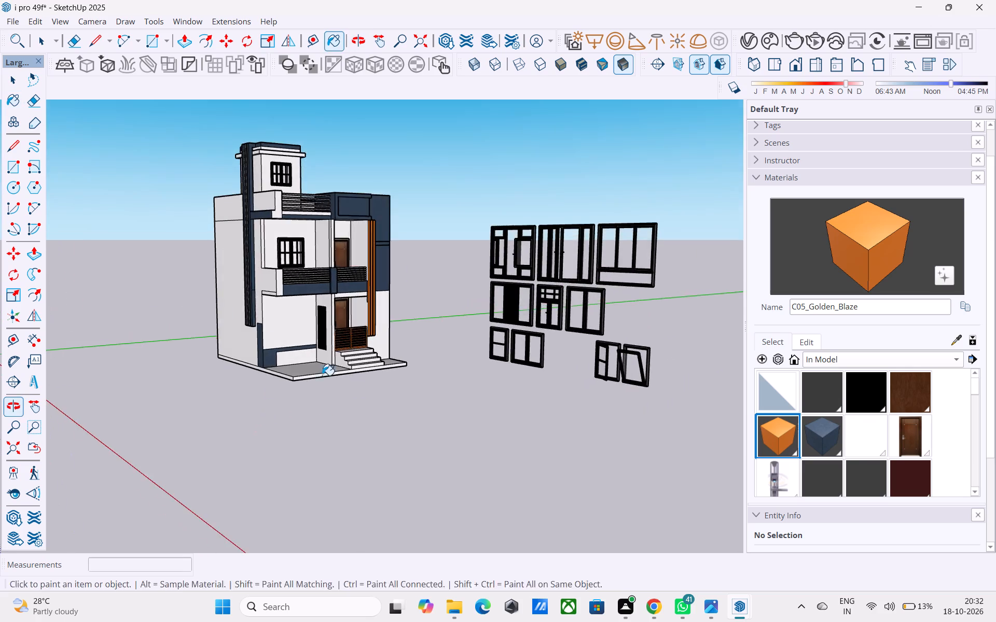
pyautogui.moveTo(223, 315); pyautogui.dragTo(368, 316, button='middle')
pyautogui.scroll(7, 309, 369)
pyautogui.moveTo(258, 321); pyautogui.dragTo(265, 322, button='middle')
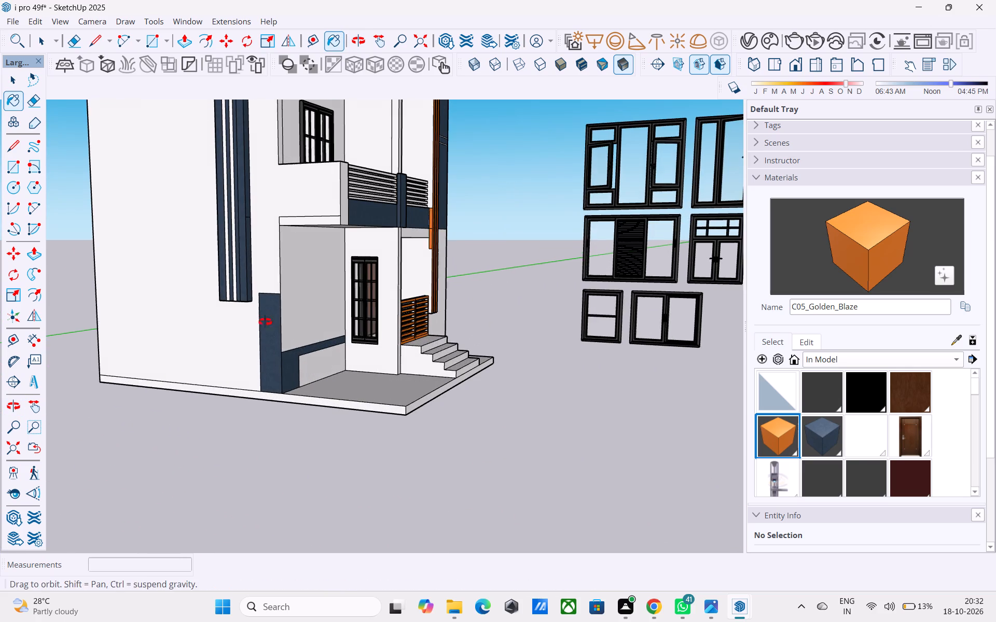
pyautogui.moveTo(265, 322); pyautogui.dragTo(274, 324, button='middle')
pyautogui.scroll(11, 278, 325)
pyautogui.press('space')
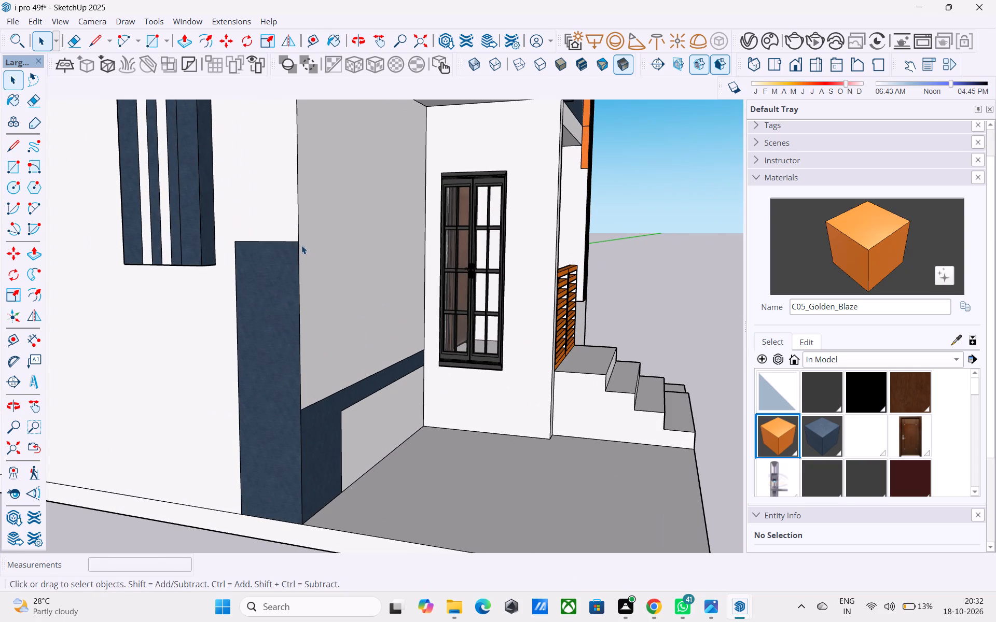
# Copy the top edge of the porch corner's dark blue front cladding 6' down to its base, dividing it into 8 equal bands.
pyautogui.click(288, 244)
pyautogui.click(289, 243)
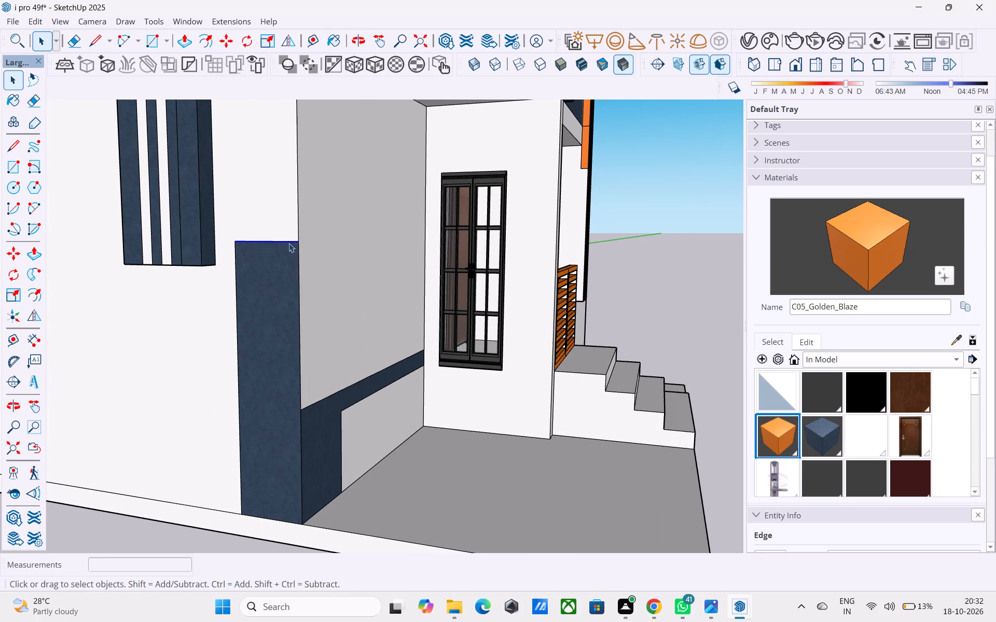
pyautogui.press('m')
pyautogui.click(294, 244)
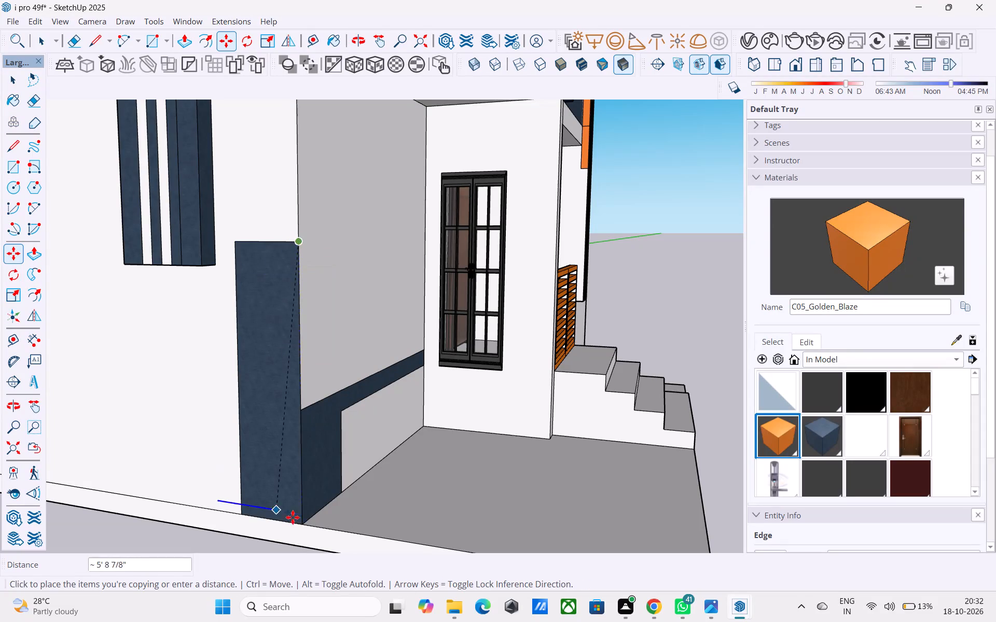
pyautogui.click(299, 526)
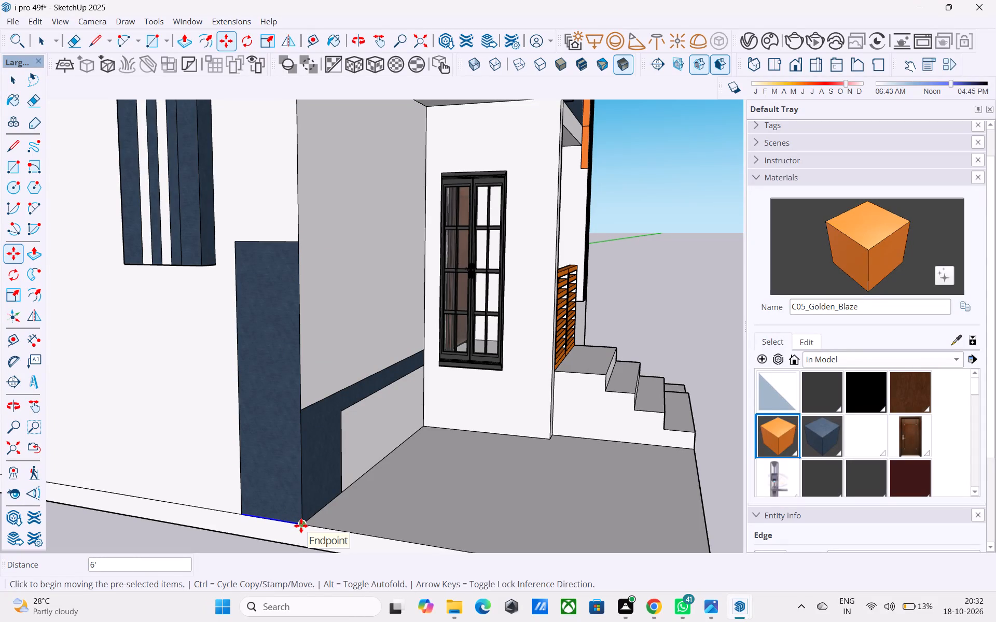
pyautogui.press('/')
pyautogui.press('8')
pyautogui.press('Return')
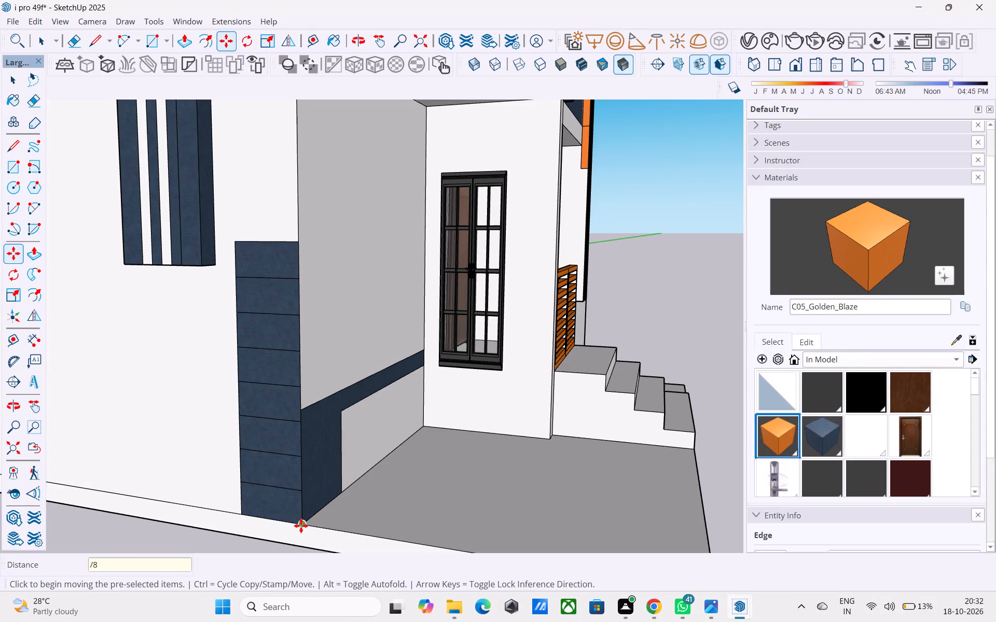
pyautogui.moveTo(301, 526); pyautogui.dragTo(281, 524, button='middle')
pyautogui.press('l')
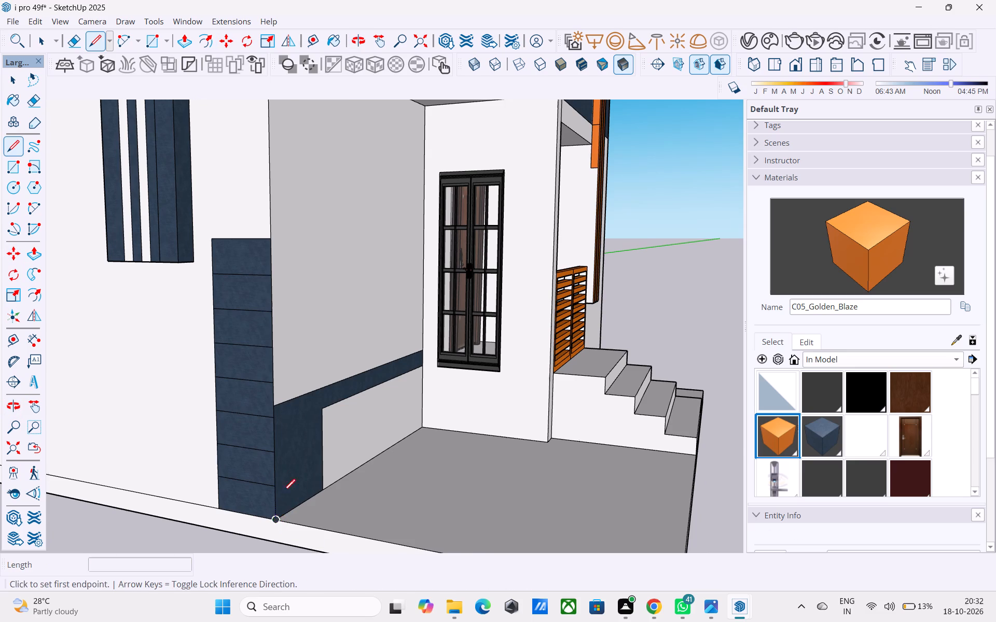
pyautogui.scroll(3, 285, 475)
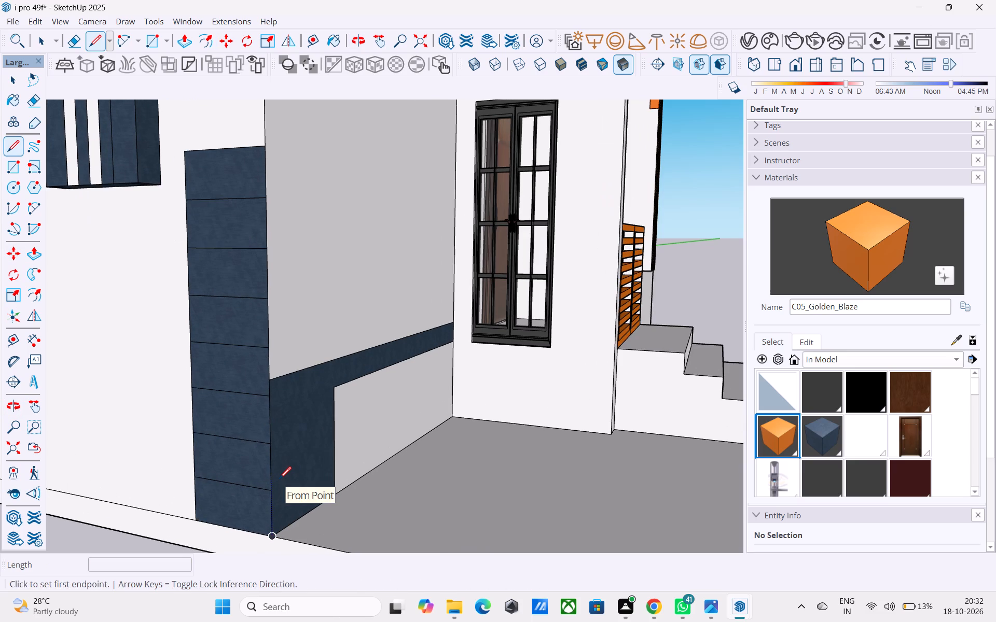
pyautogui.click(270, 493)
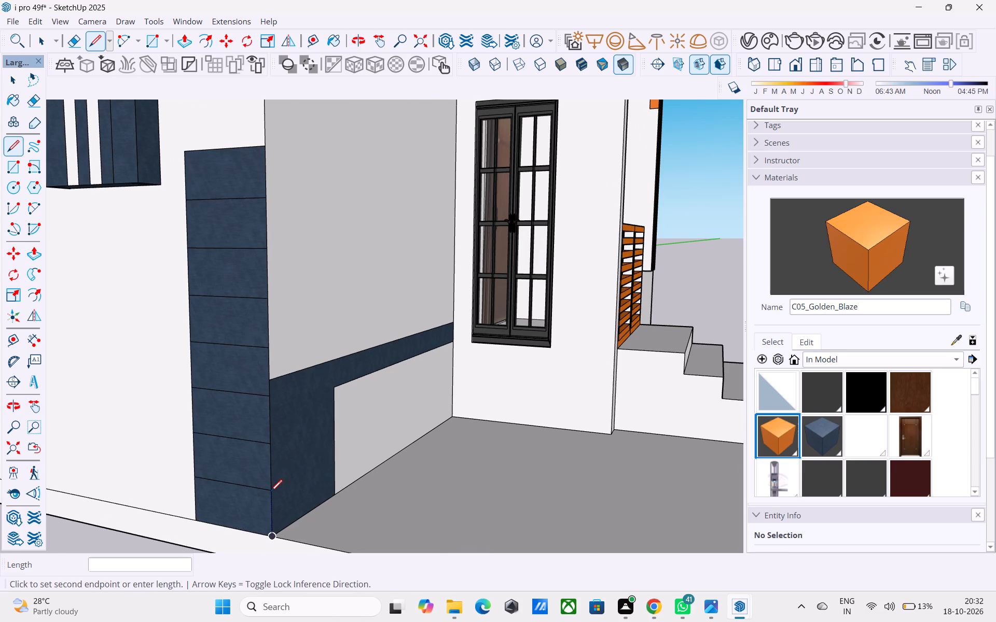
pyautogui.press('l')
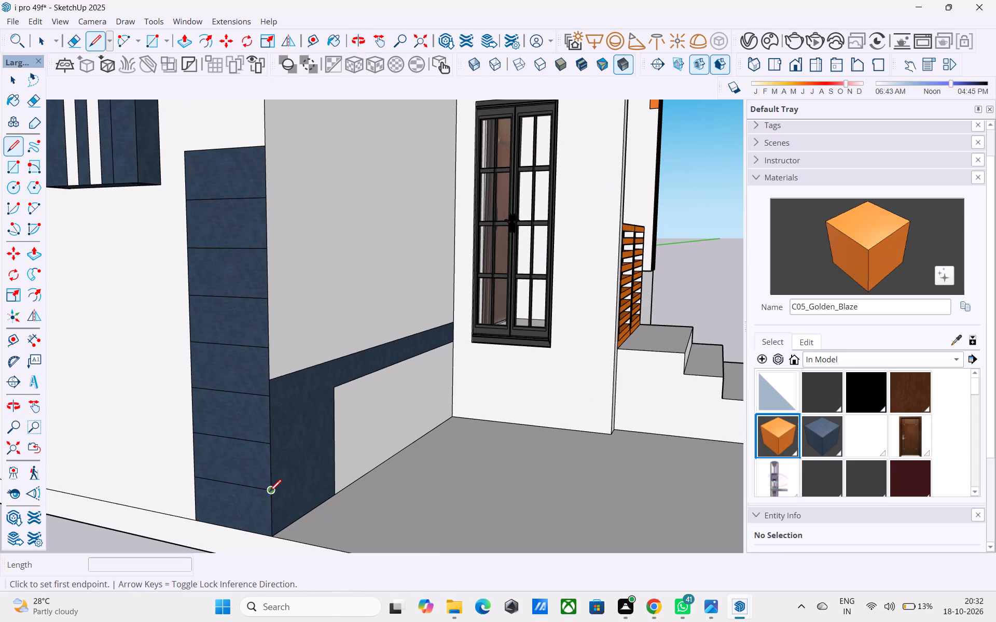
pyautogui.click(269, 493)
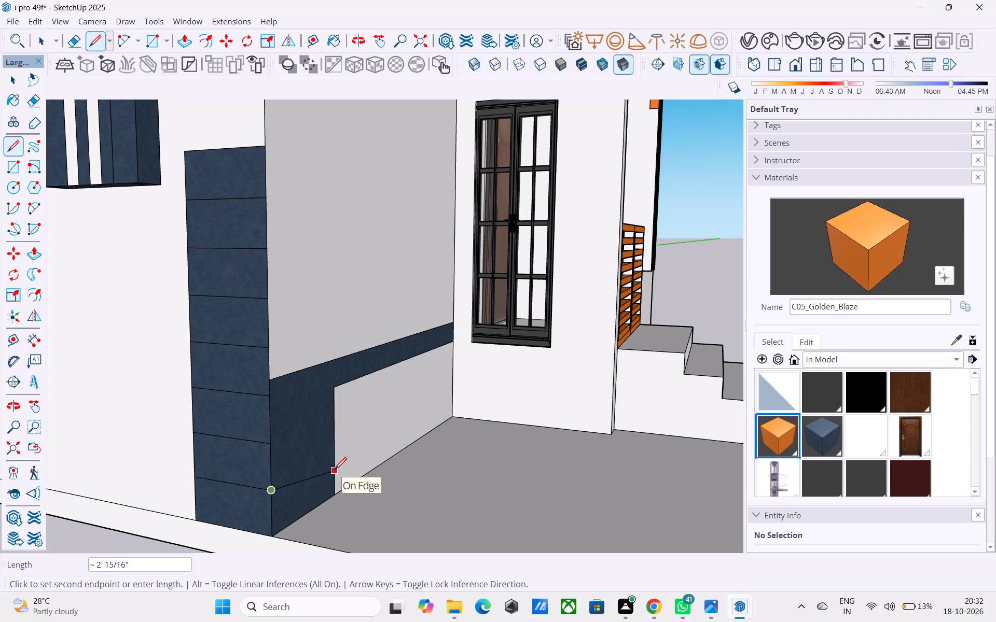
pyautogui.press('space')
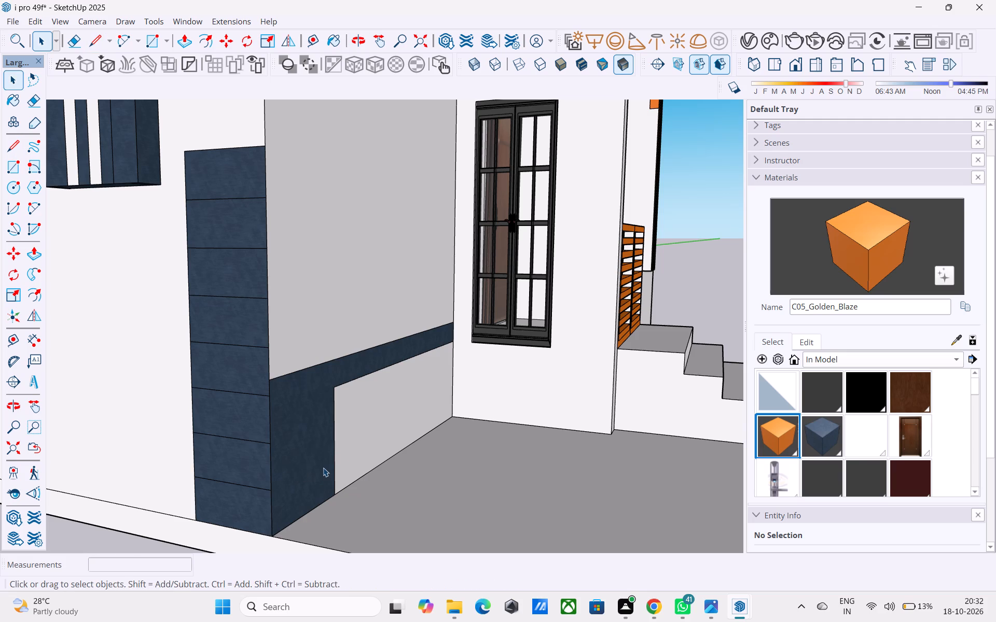
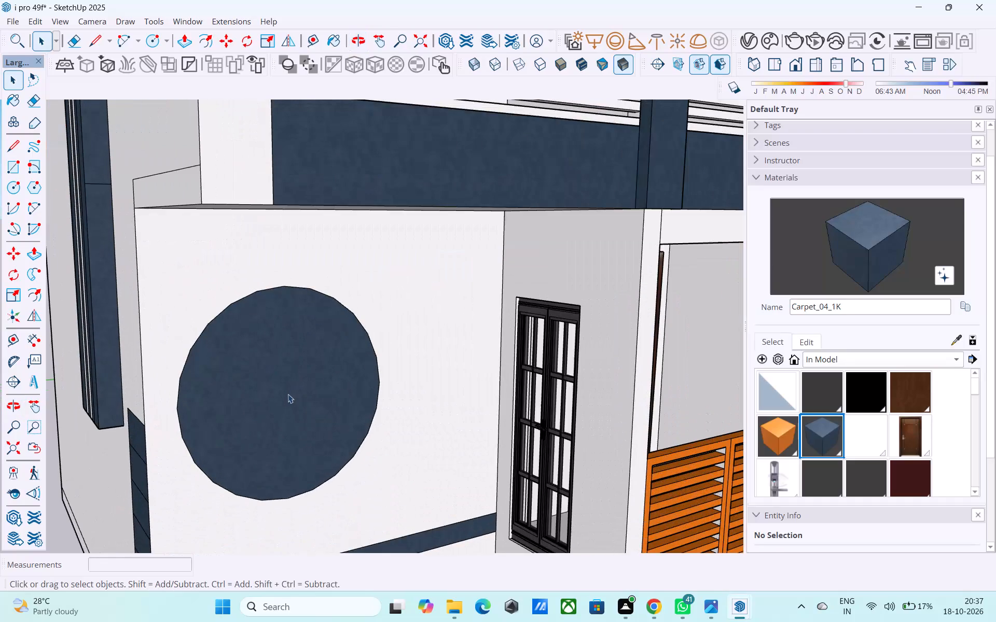
# Draw two adjoining upright rectangles on the dark blue wall circle, about 1' 2 5/8" by 4 11/16" and 7 7/16" by 4 1/8".
pyautogui.moveTo(288, 394); pyautogui.dragTo(282, 387, button='middle')
pyautogui.press('r')
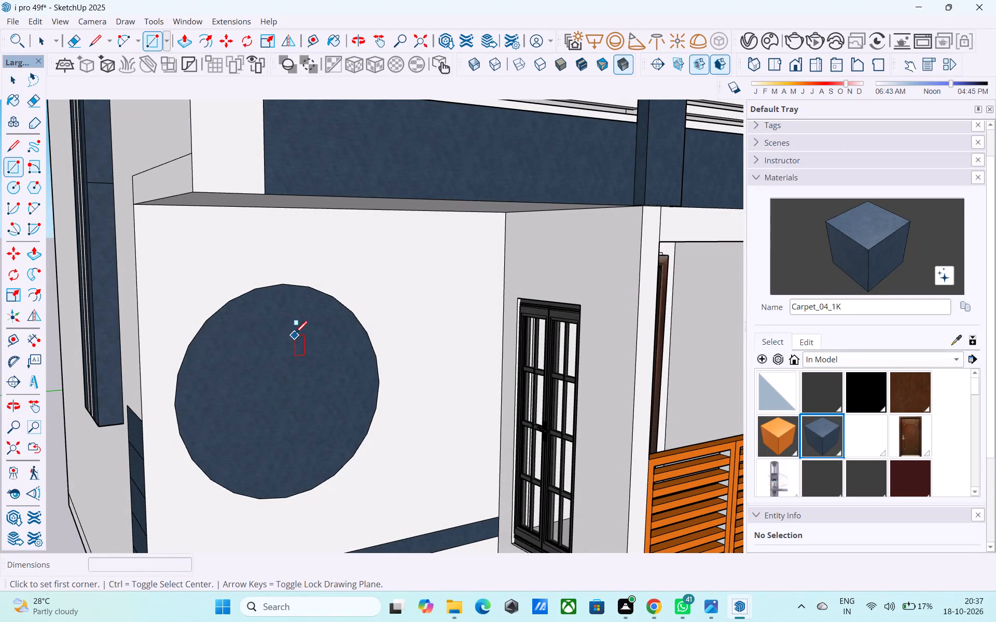
pyautogui.click(292, 324)
pyautogui.click(310, 380)
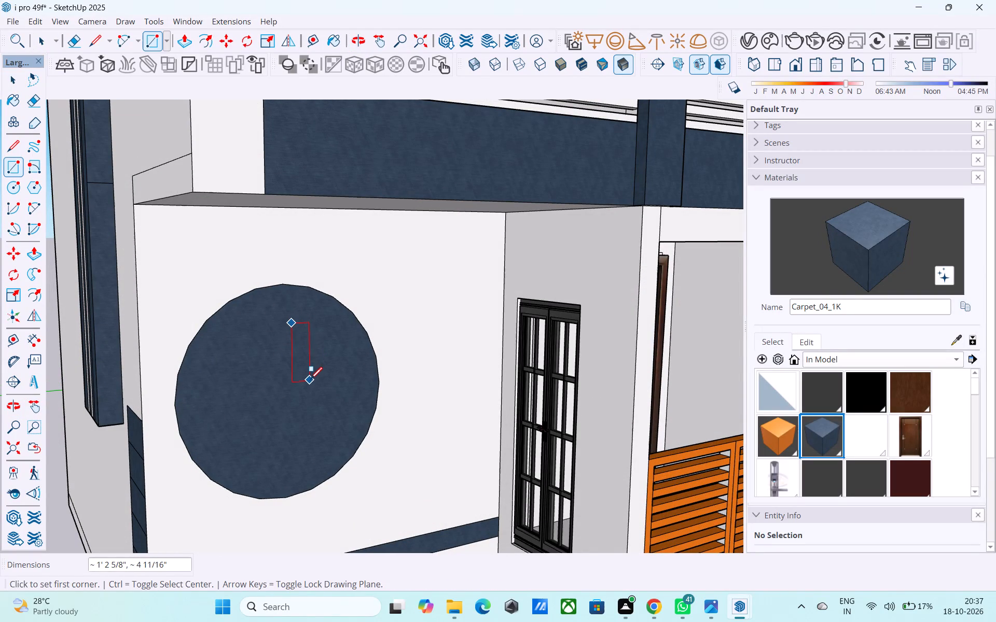
pyautogui.click(308, 352)
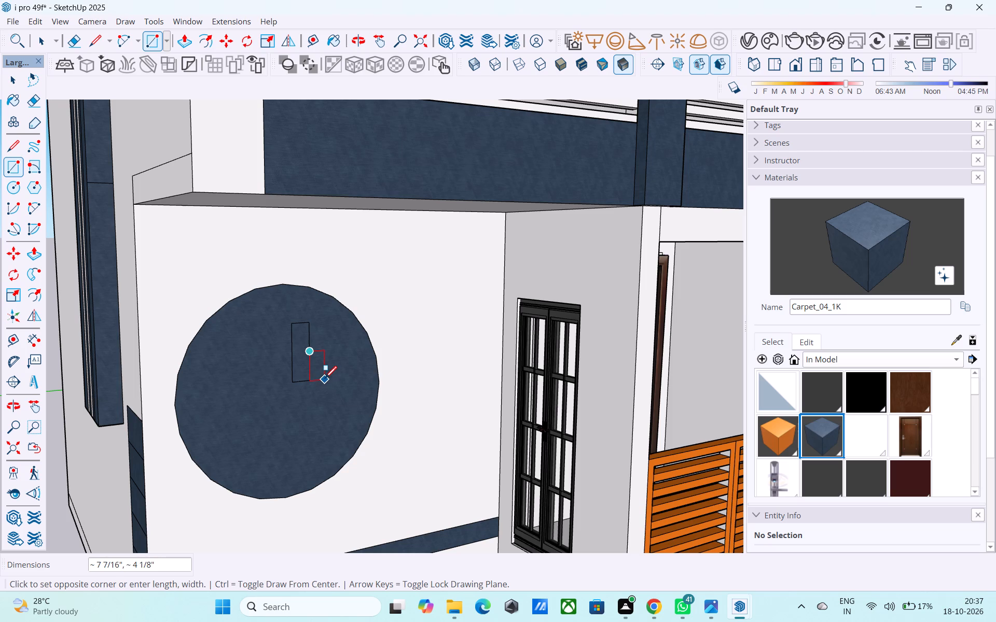
pyautogui.click(325, 378)
pyautogui.press('space')
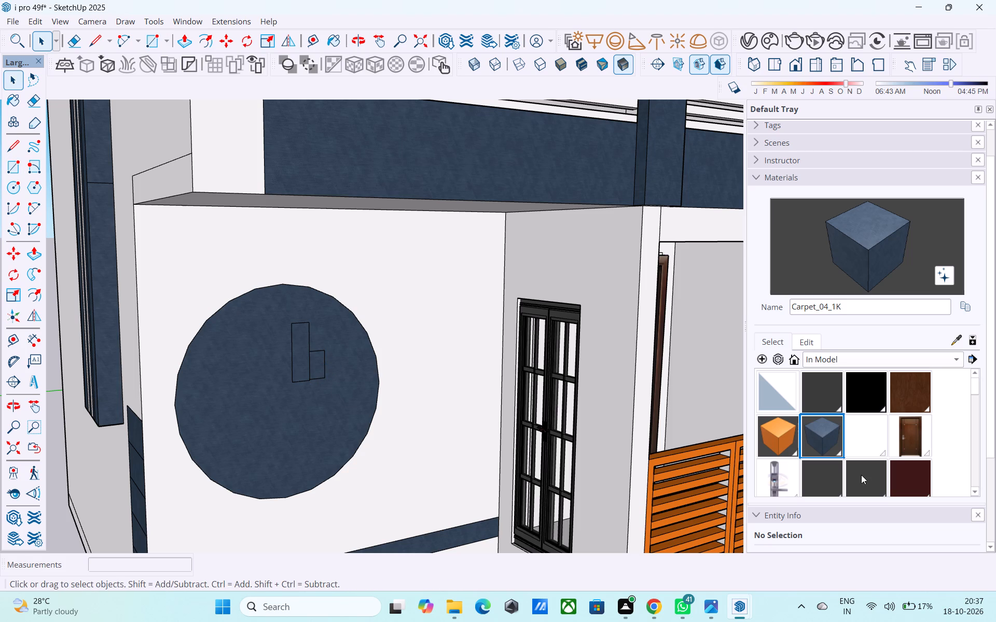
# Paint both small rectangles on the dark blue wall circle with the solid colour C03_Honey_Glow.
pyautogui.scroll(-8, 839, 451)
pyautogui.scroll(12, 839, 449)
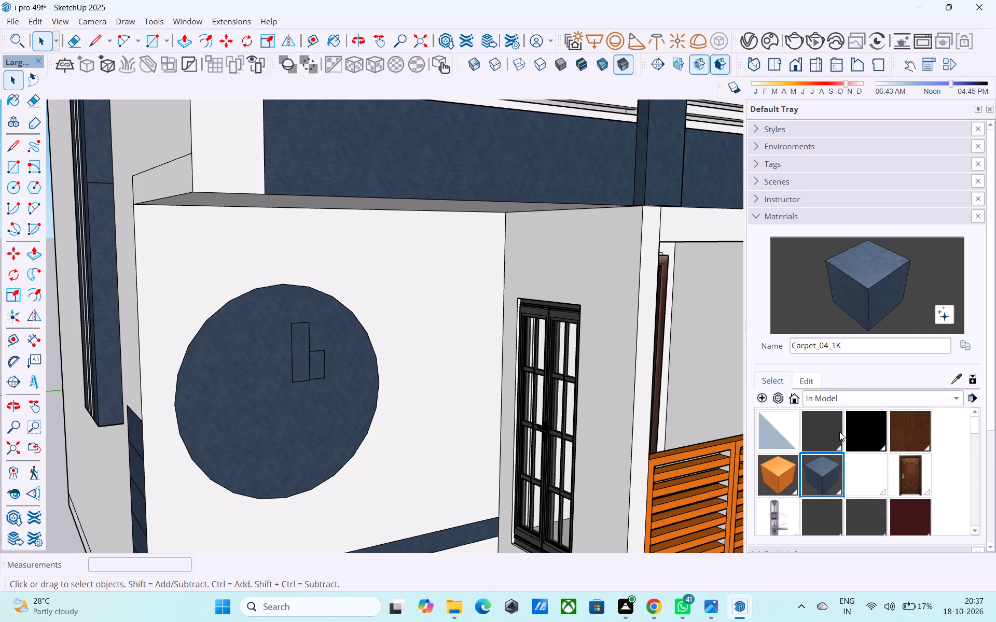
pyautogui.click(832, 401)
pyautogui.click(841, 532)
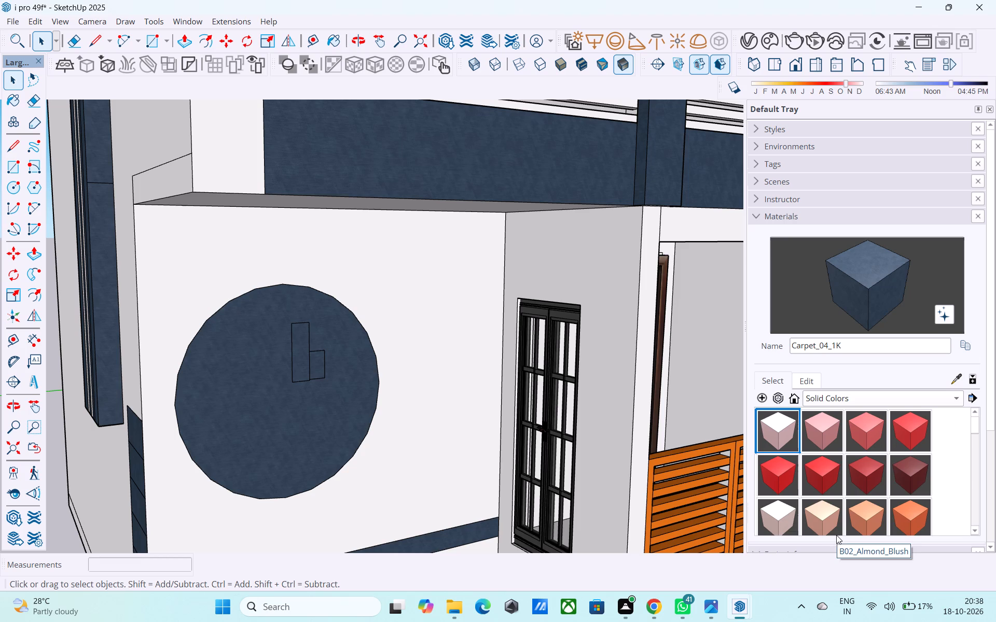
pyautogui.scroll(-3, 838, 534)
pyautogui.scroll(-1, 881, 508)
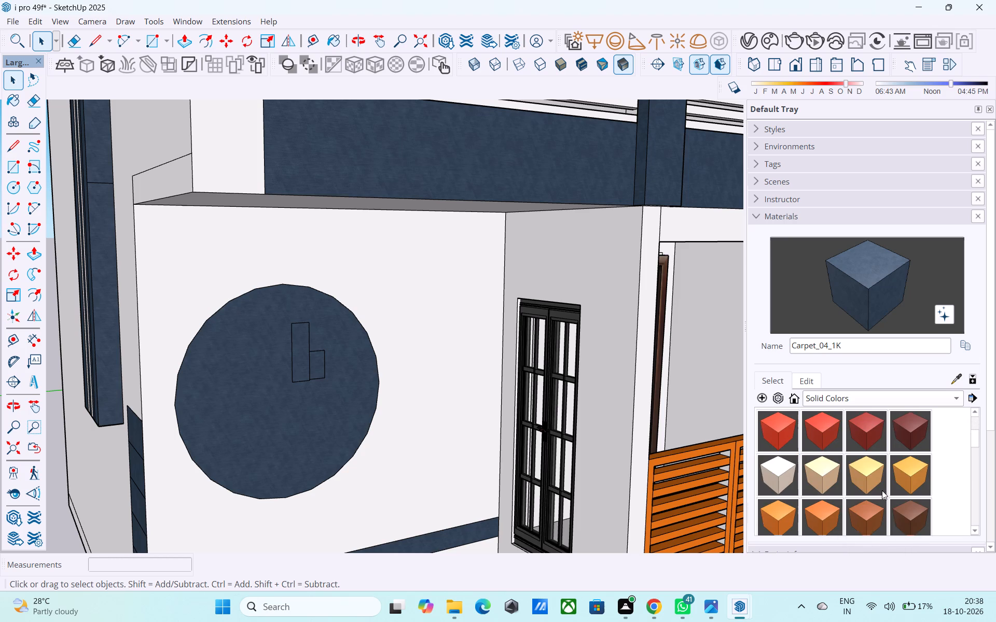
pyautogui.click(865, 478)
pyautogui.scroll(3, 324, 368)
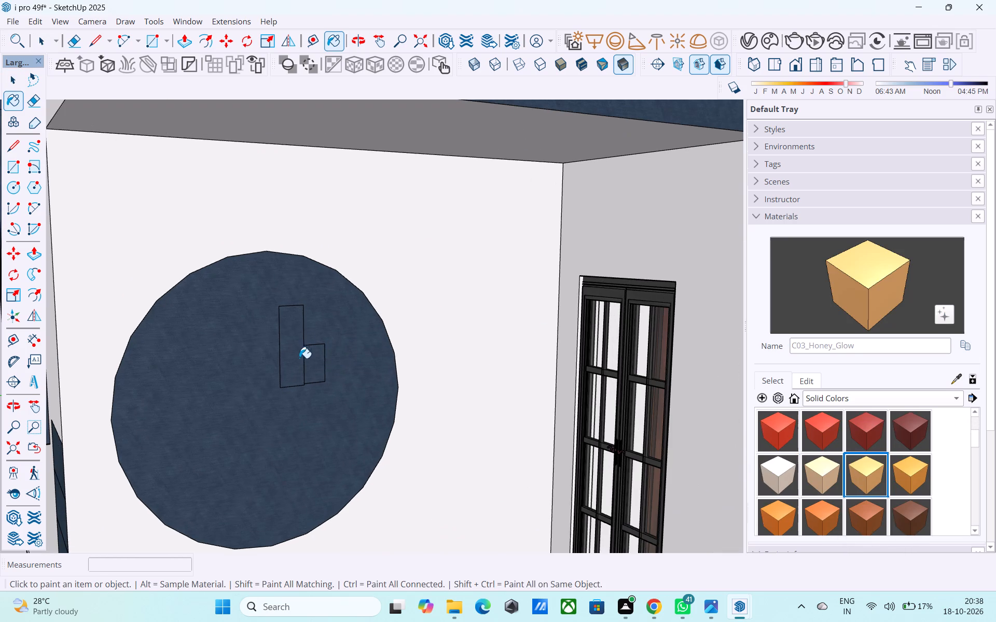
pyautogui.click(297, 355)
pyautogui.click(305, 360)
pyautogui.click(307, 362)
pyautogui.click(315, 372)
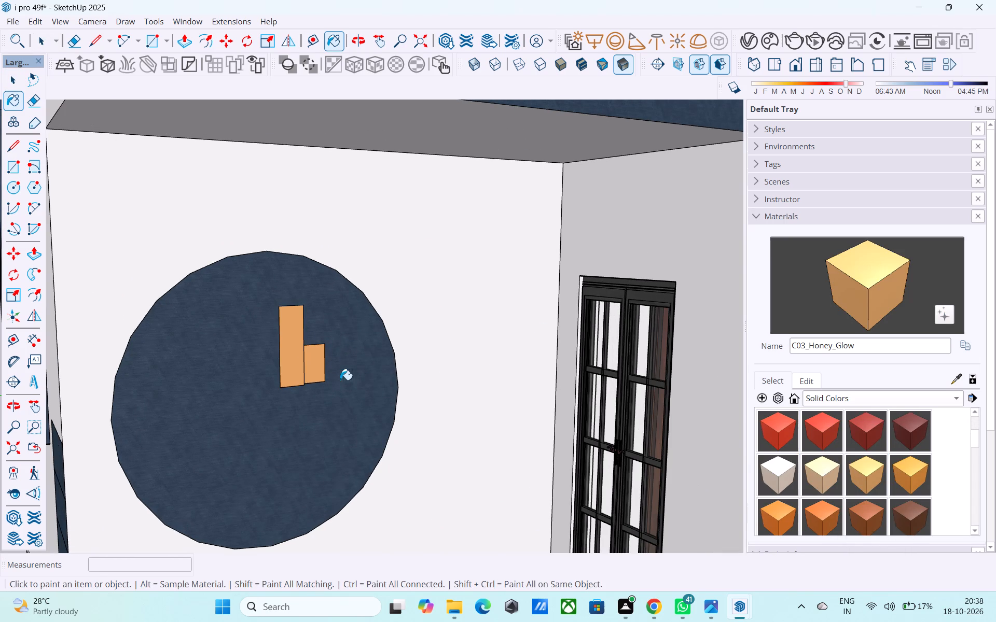
# Paint both rectangles on the dark blue circle with the solid colour D05_Goldenrod_Hue and save the model.
pyautogui.scroll(-7, 477, 403)
pyautogui.moveTo(472, 406); pyautogui.dragTo(383, 403, button='middle')
pyautogui.scroll(-2, 369, 403)
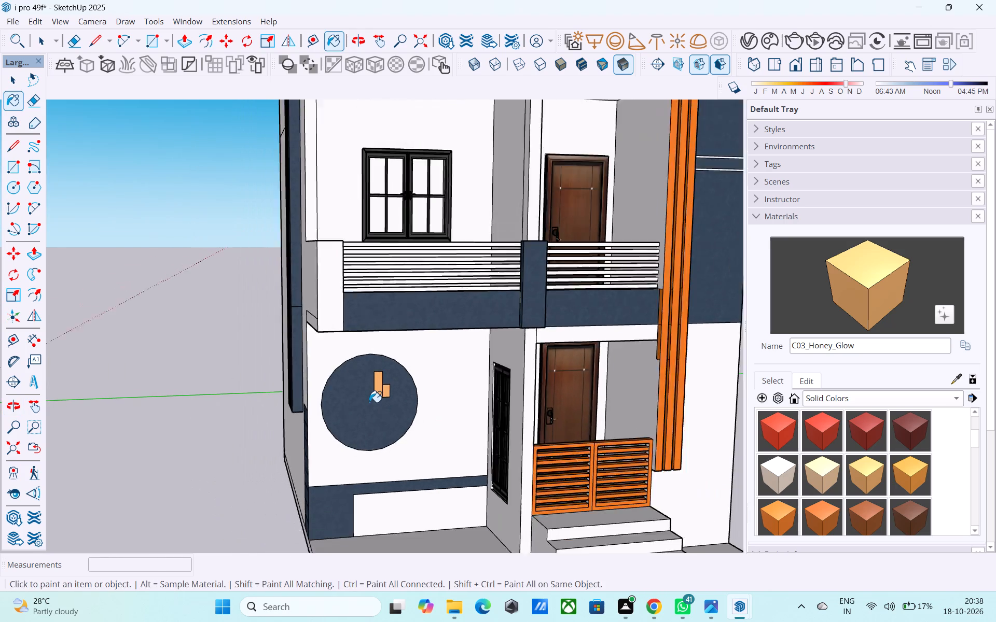
pyautogui.scroll(-5, 369, 402)
pyautogui.moveTo(369, 401); pyautogui.dragTo(392, 399, button='middle')
pyautogui.scroll(-5, 351, 396)
pyautogui.scroll(-2, 886, 457)
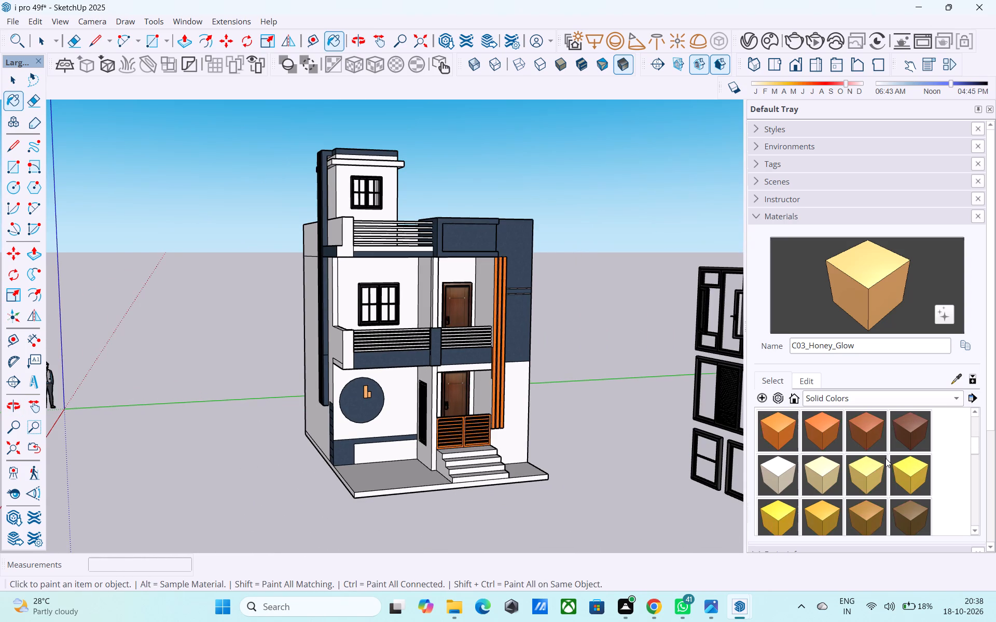
pyautogui.click(782, 512)
pyautogui.scroll(2, 411, 406)
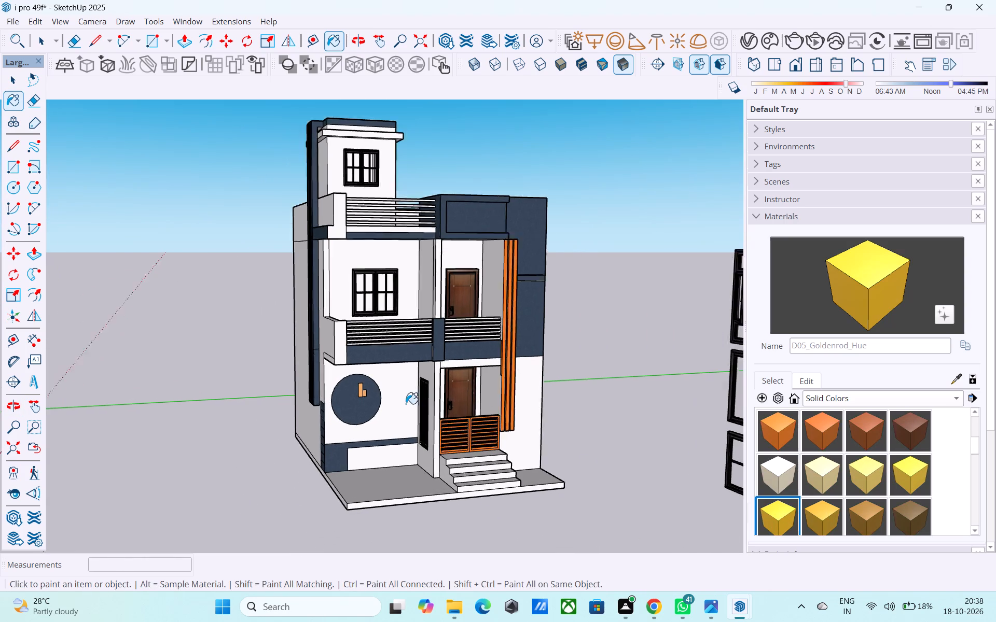
pyautogui.scroll(20, 406, 404)
pyautogui.click(392, 395)
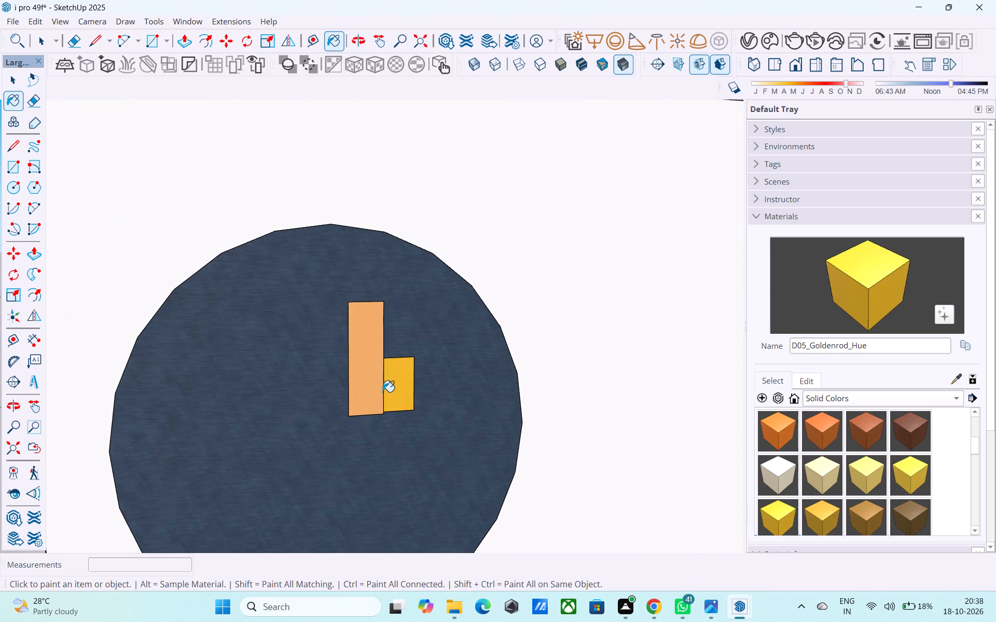
pyautogui.click(377, 387)
pyautogui.scroll(-18, 378, 391)
pyautogui.press('space')
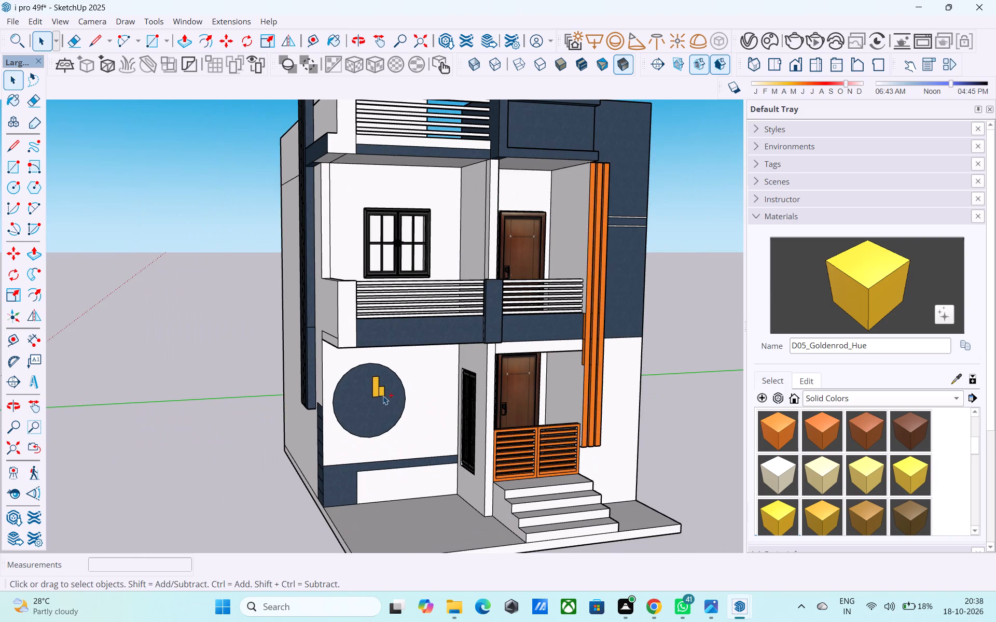
pyautogui.hotkey('ctrl', 's')
# Examine the whole house from the front and side to check the decorated circle against the facade.
pyautogui.scroll(-3, 385, 397)
pyautogui.middleClick(386, 397)
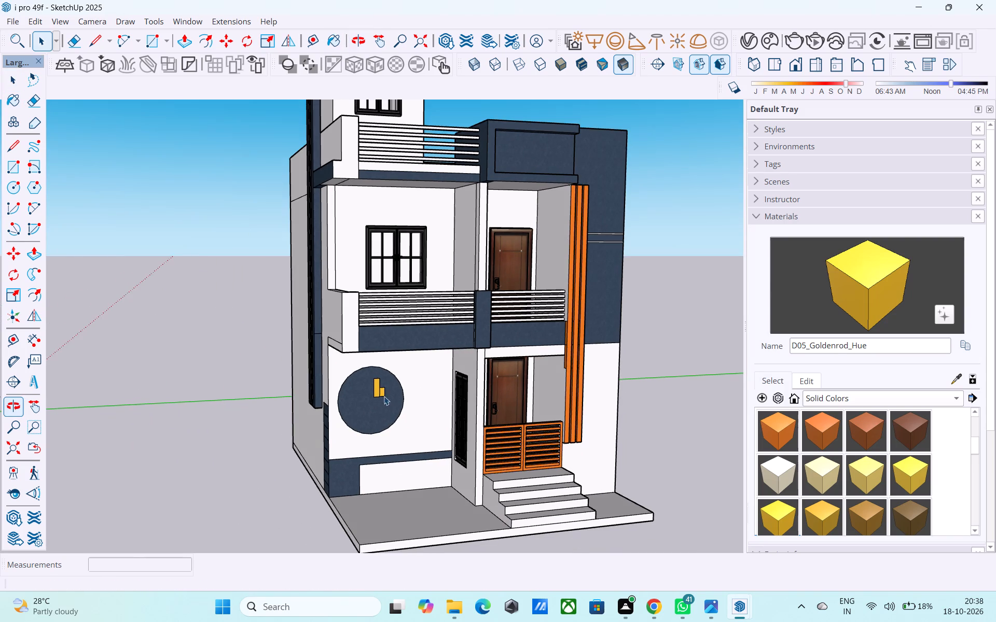
pyautogui.moveTo(408, 432); pyautogui.dragTo(395, 425, button='middle')
pyautogui.scroll(-3, 400, 430)
pyautogui.middleClick(400, 430)
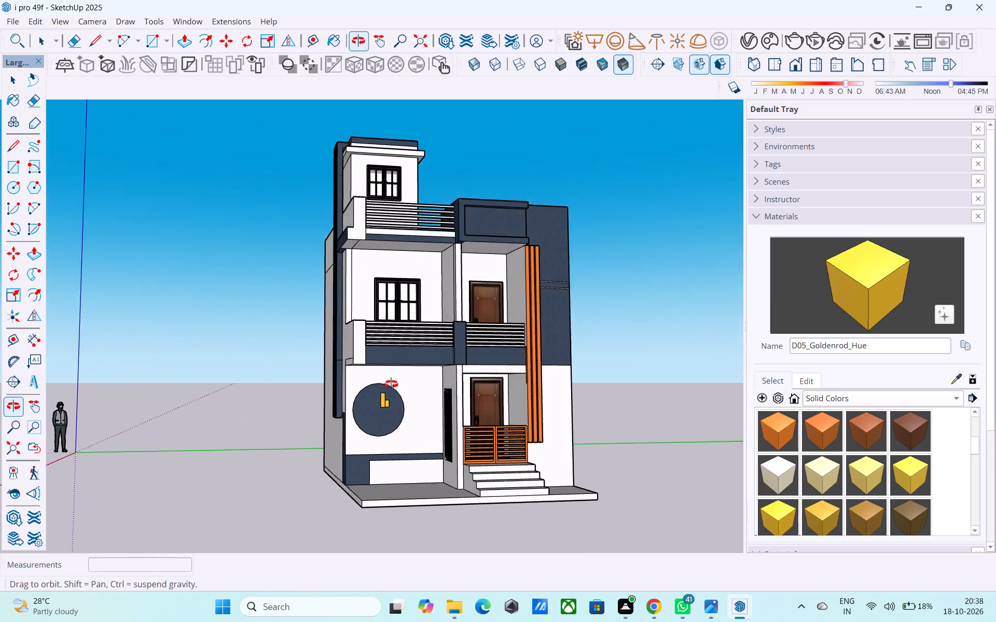
pyautogui.scroll(-3, 390, 439)
pyautogui.moveTo(390, 438); pyautogui.dragTo(510, 390, button='middle')
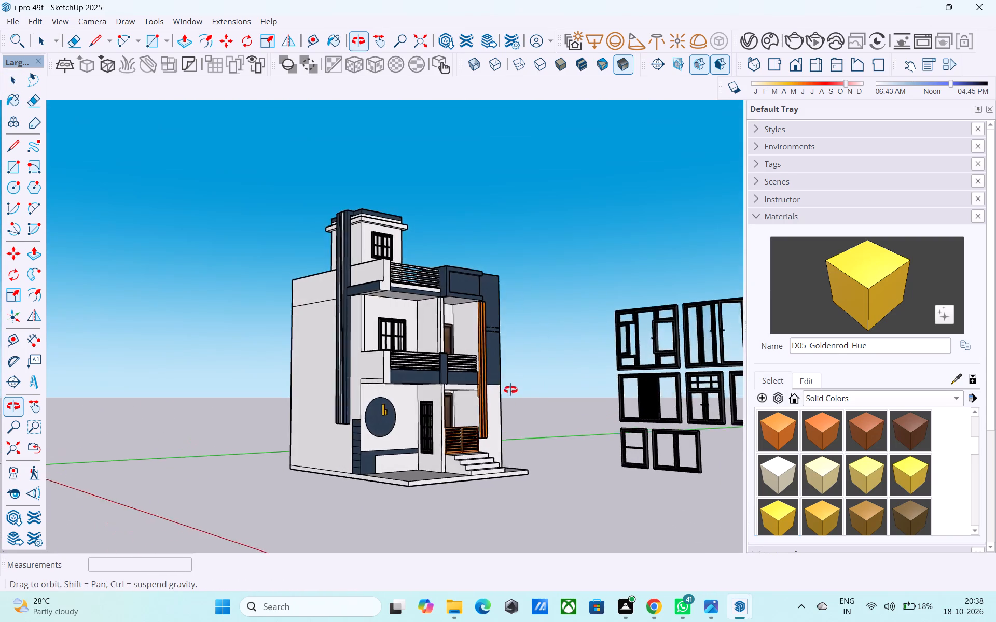
pyautogui.moveTo(510, 390); pyautogui.dragTo(420, 400, button='middle')
pyautogui.scroll(5, 509, 259)
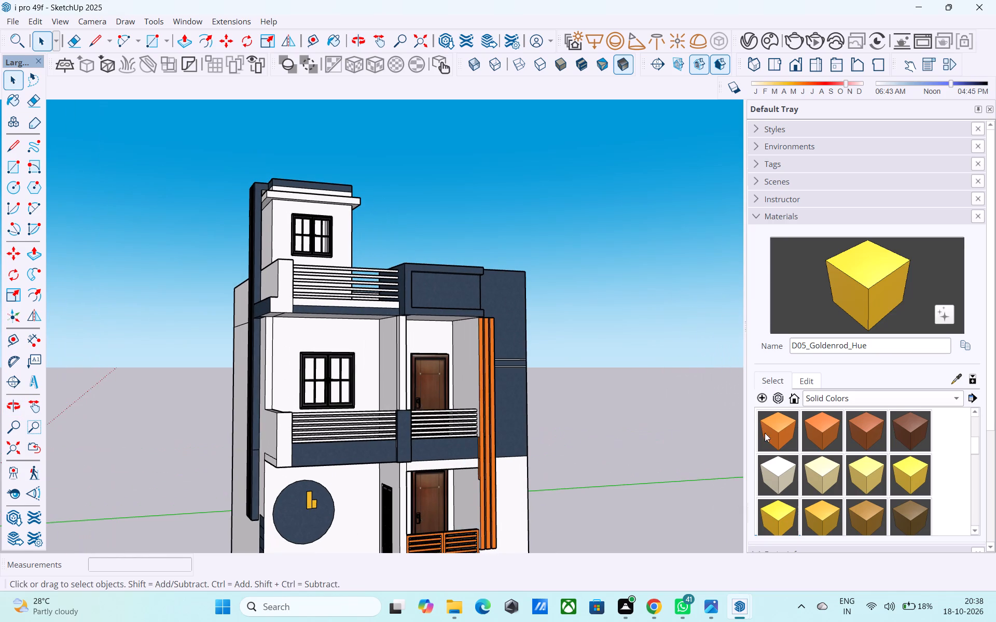
# Place the 3D text VILLA, 10" high with 1" extrusion, on the framed dark blue panel above the upper door and save.
pyautogui.click(31, 381)
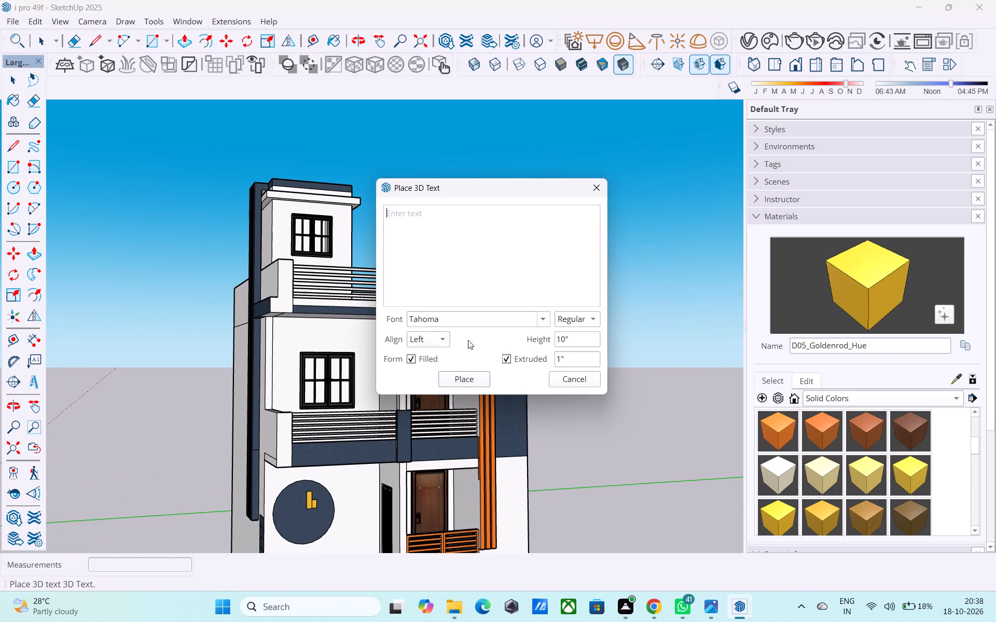
pyautogui.click(591, 320)
pyautogui.click(591, 320)
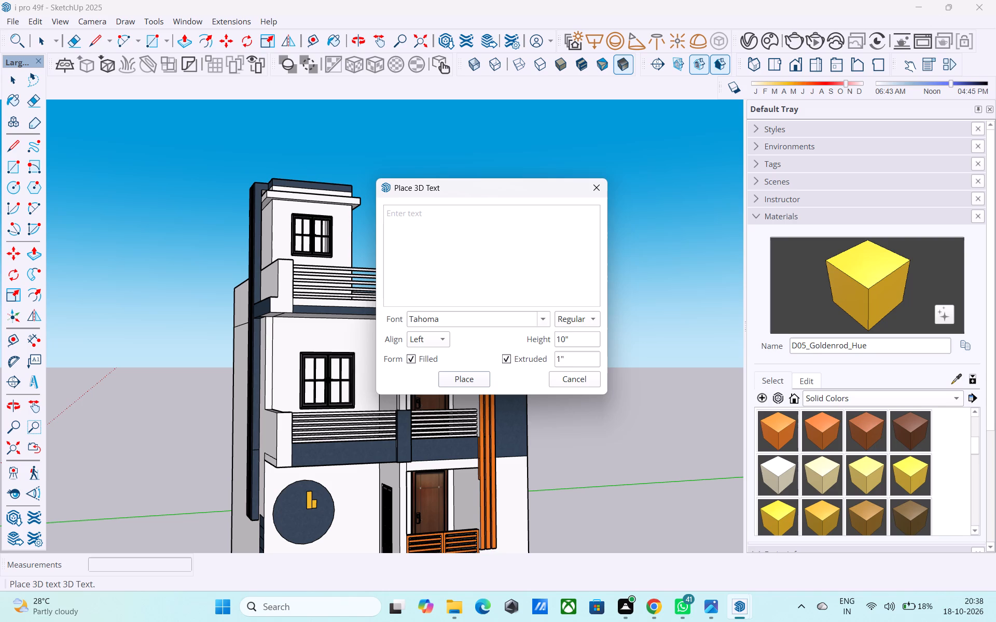
pyautogui.press('v')
pyautogui.press('i')
pyautogui.write('LL')
pyautogui.click(430, 214)
pyautogui.write('VI')
pyautogui.write('LLA')
pyautogui.click(478, 384)
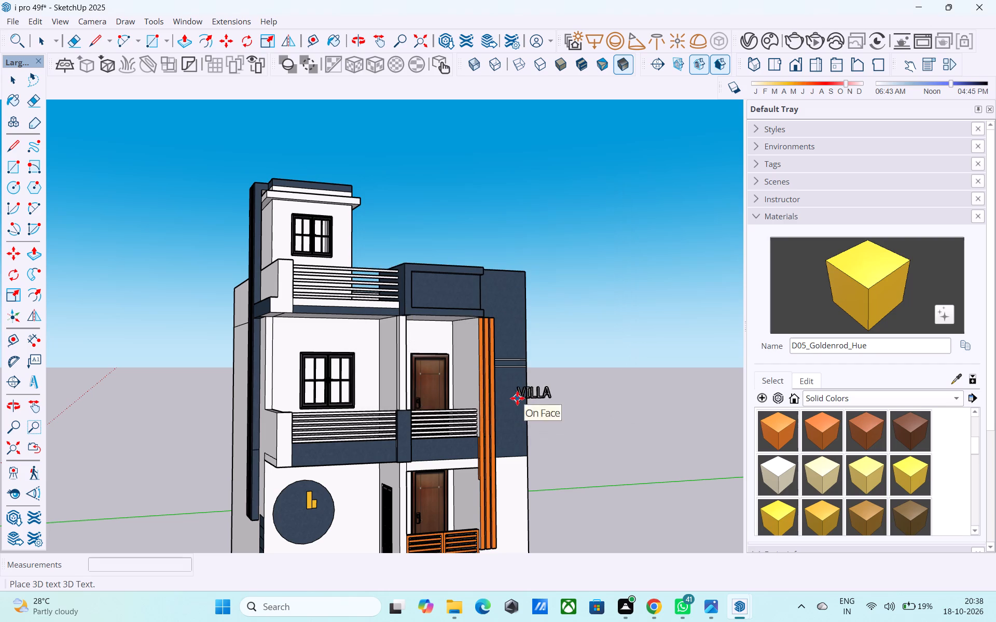
pyautogui.scroll(5, 517, 398)
pyautogui.moveTo(515, 398); pyautogui.dragTo(409, 447, button='middle')
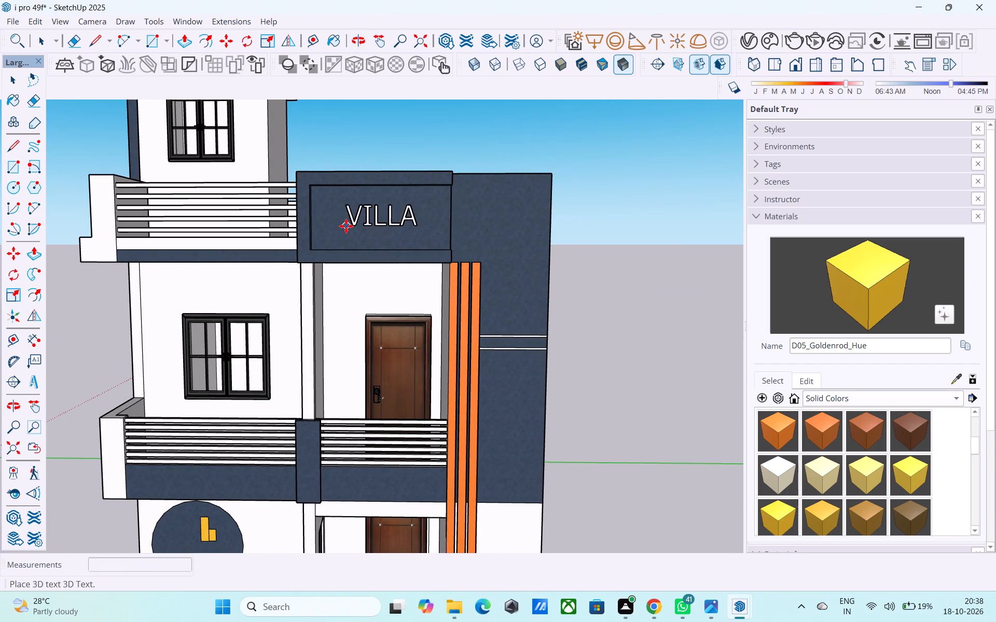
pyautogui.click(341, 229)
pyautogui.scroll(-3, 351, 247)
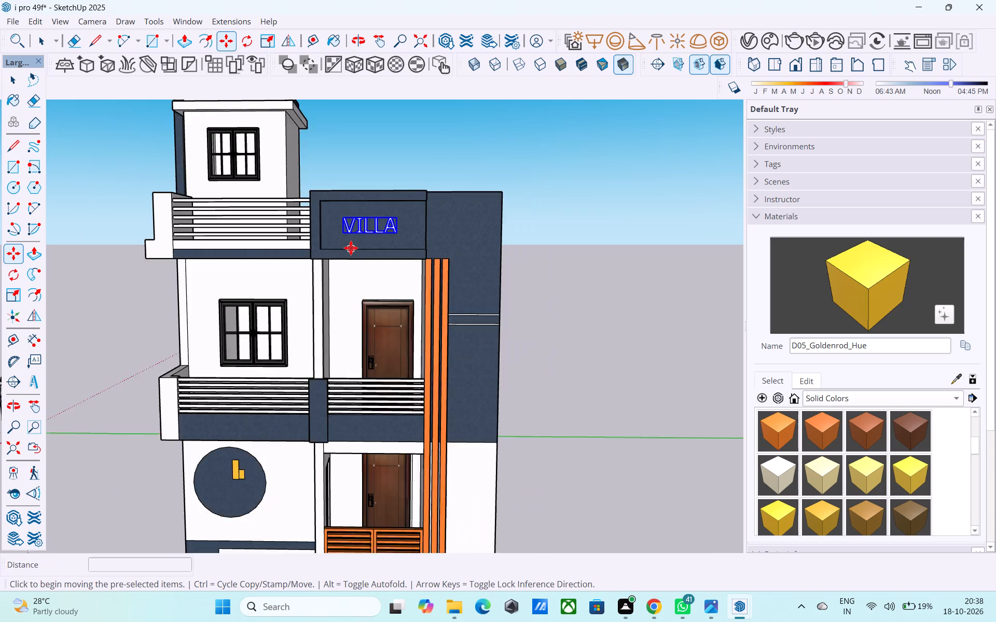
pyautogui.scroll(-2, 351, 248)
pyautogui.press('space')
pyautogui.click(397, 157)
pyautogui.hotkey('ctrl', 's')
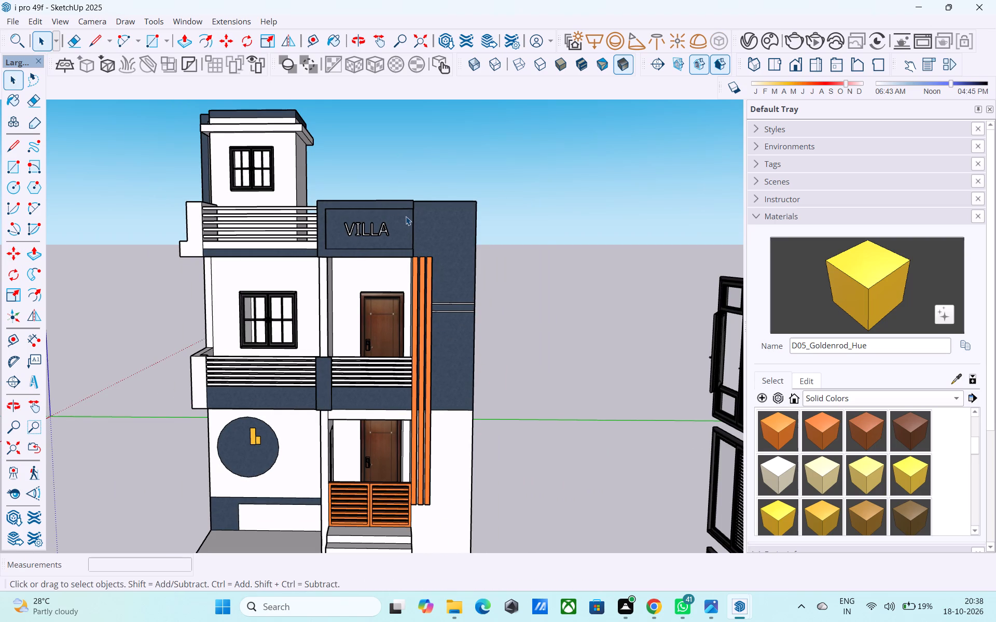
# Examine the VILLA lettering up close and the house exterior from the front and side.
pyautogui.moveTo(428, 216); pyautogui.dragTo(537, 181, button='middle')
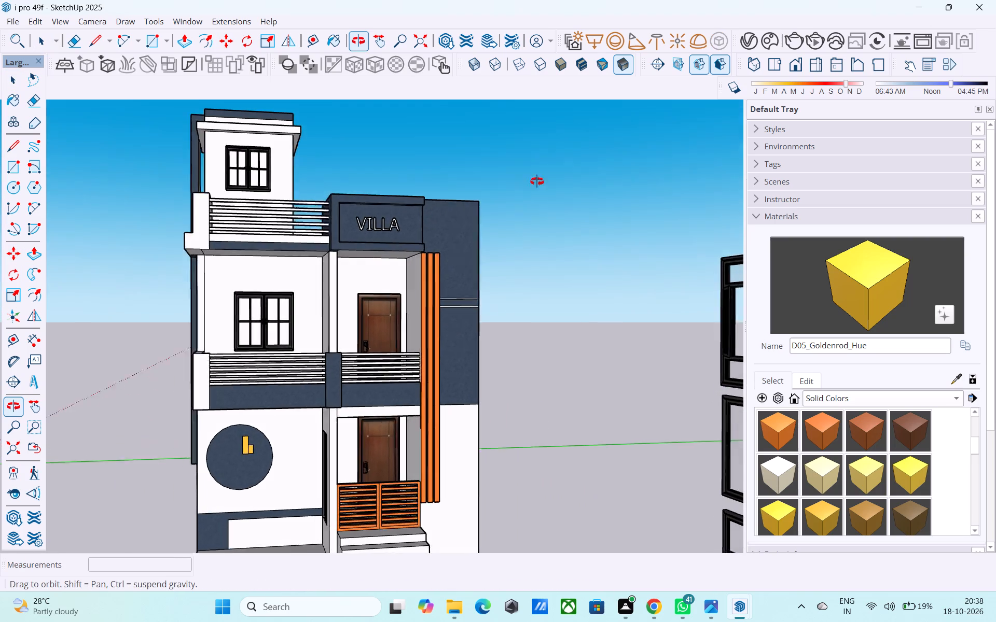
pyautogui.moveTo(537, 181); pyautogui.dragTo(554, 195, button='middle')
pyautogui.scroll(14, 461, 218)
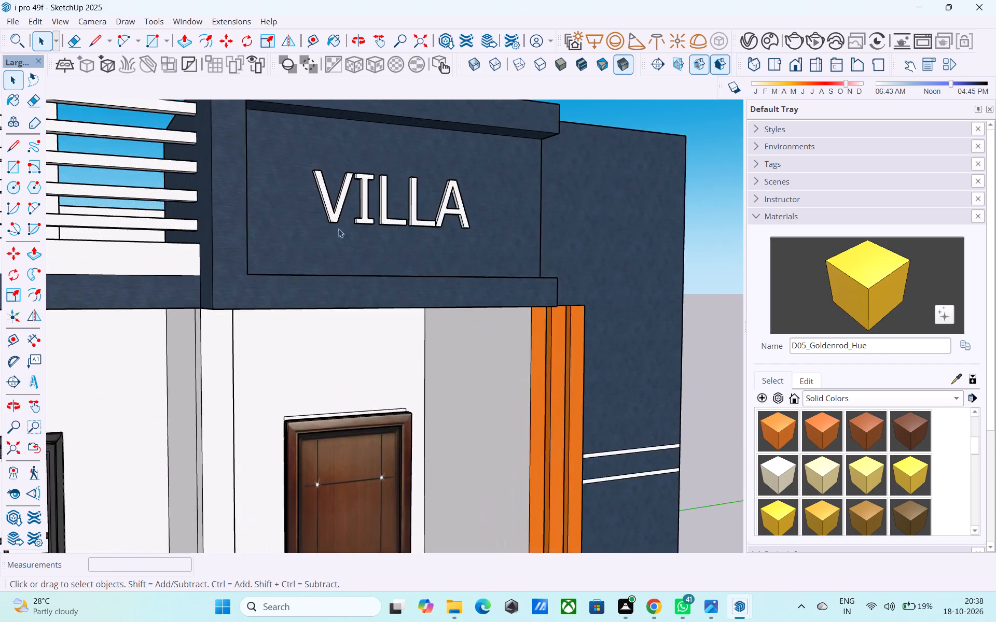
pyautogui.scroll(9, 338, 229)
pyautogui.click(331, 208)
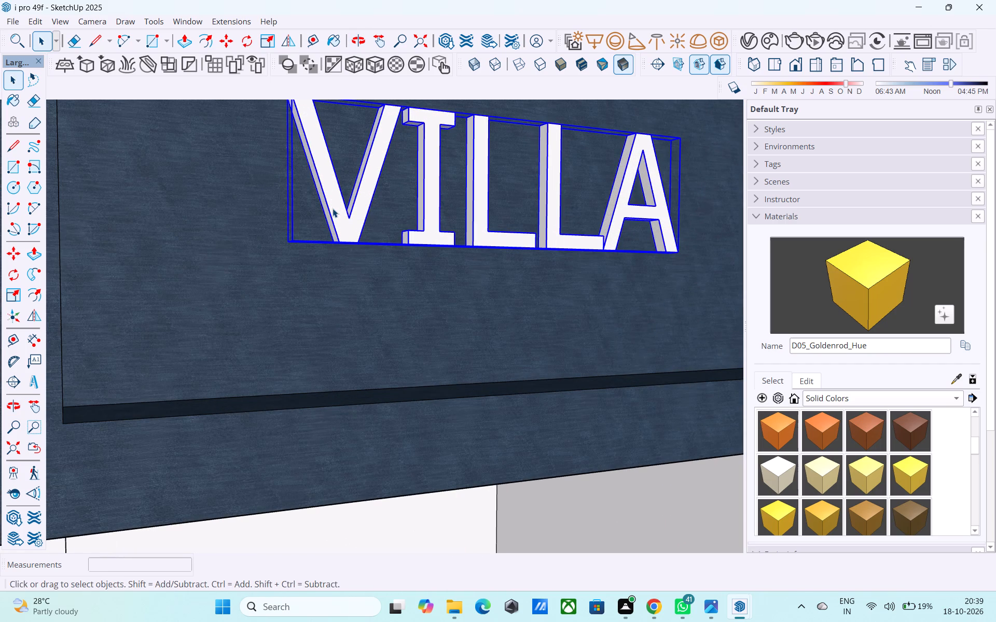
pyautogui.scroll(-4, 333, 208)
pyautogui.scroll(-20, 333, 210)
pyautogui.scroll(-2, 333, 210)
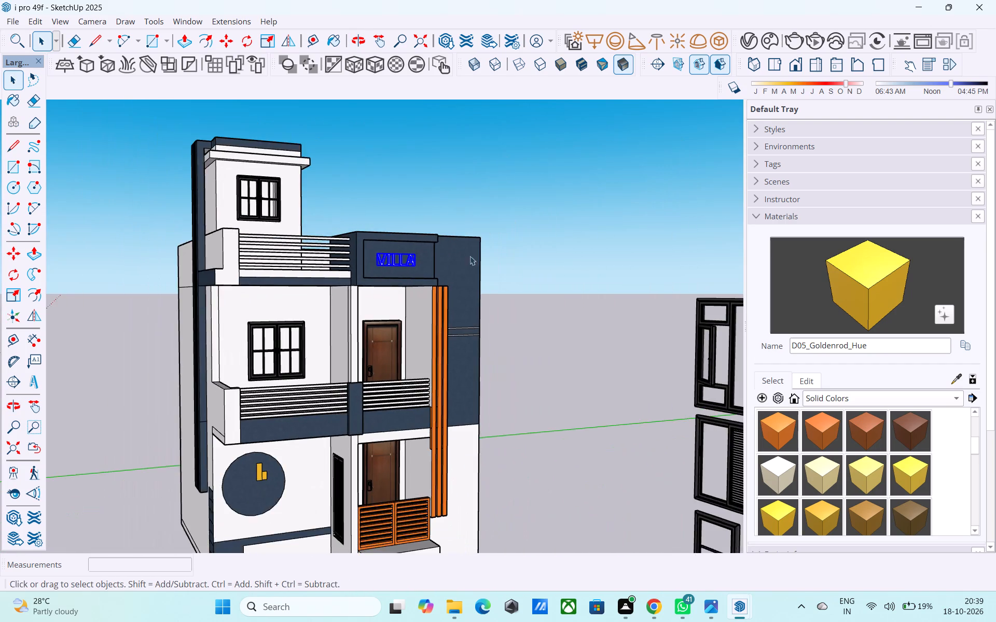
pyautogui.moveTo(485, 250); pyautogui.dragTo(268, 373, button='middle')
pyautogui.scroll(-2, 268, 372)
pyautogui.moveTo(277, 369); pyautogui.dragTo(480, 302, button='middle')
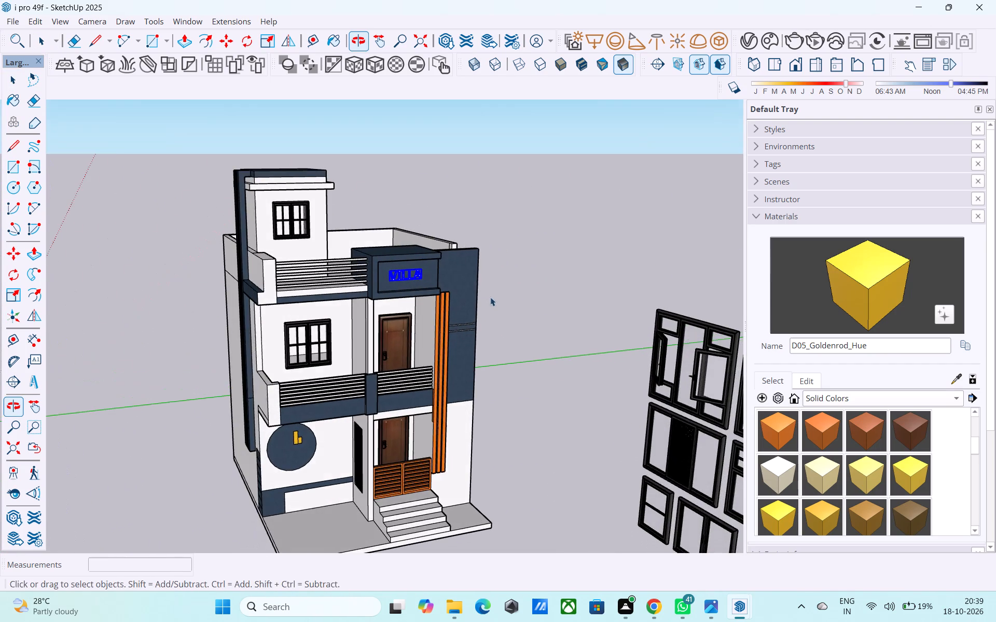
pyautogui.moveTo(203, 323); pyautogui.dragTo(476, 288, button='middle')
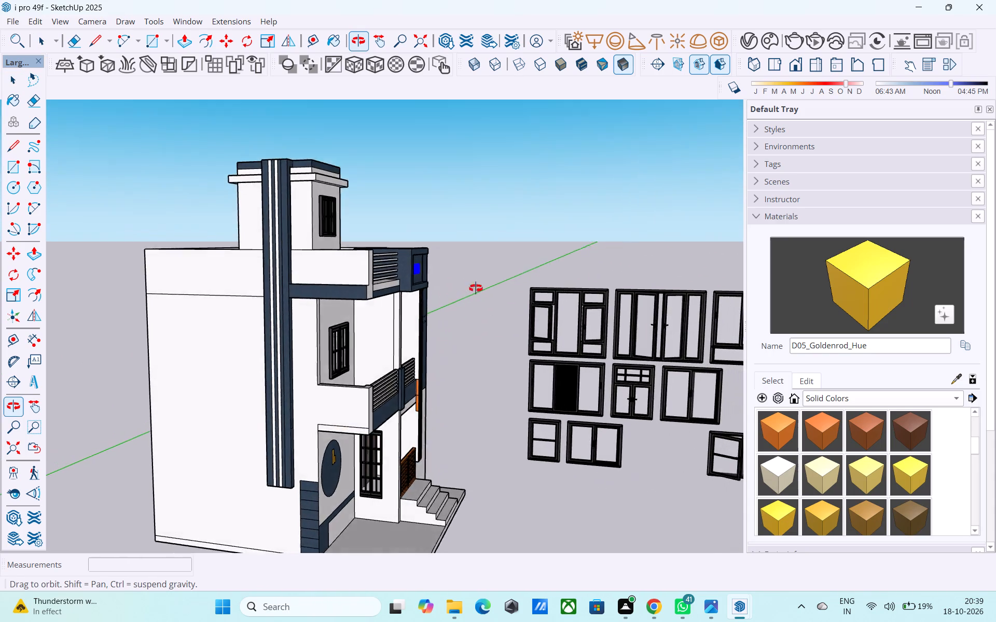
pyautogui.moveTo(476, 288); pyautogui.dragTo(501, 281, button='middle')
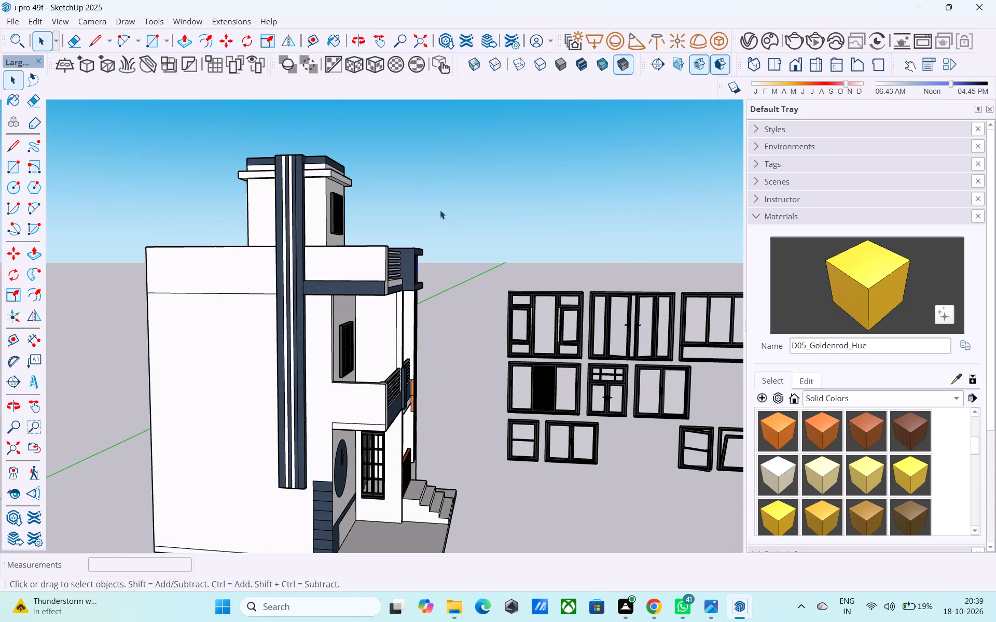
# Delete the stray vertical edge segments along the front of the tall dark blue striped column and save the model.
pyautogui.scroll(7, 281, 159)
pyautogui.moveTo(319, 158); pyautogui.dragTo(257, 229, button='middle')
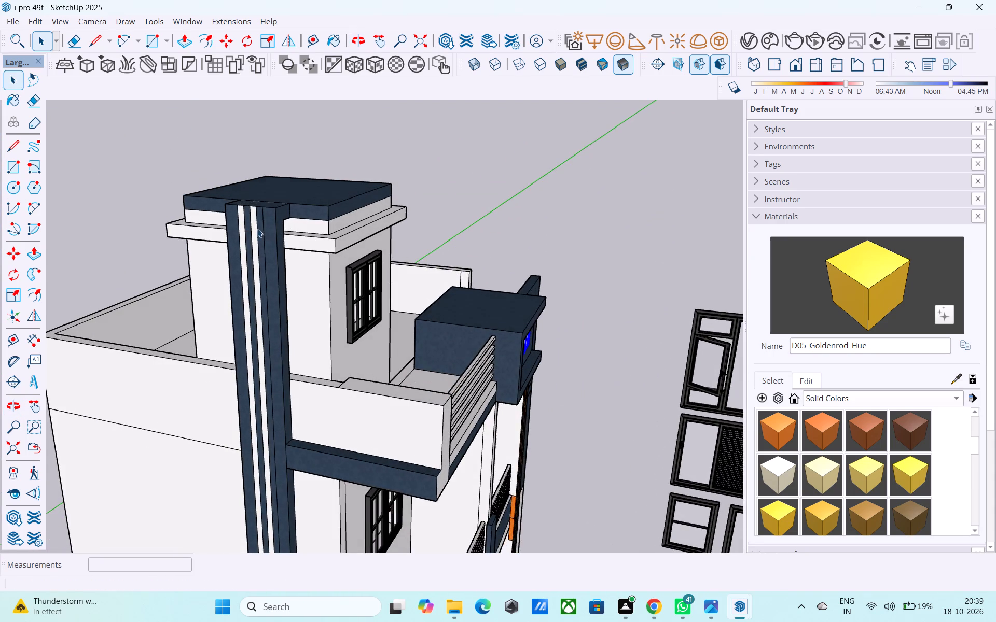
pyautogui.scroll(9, 257, 229)
pyautogui.click(261, 220)
pyautogui.scroll(-5, 281, 229)
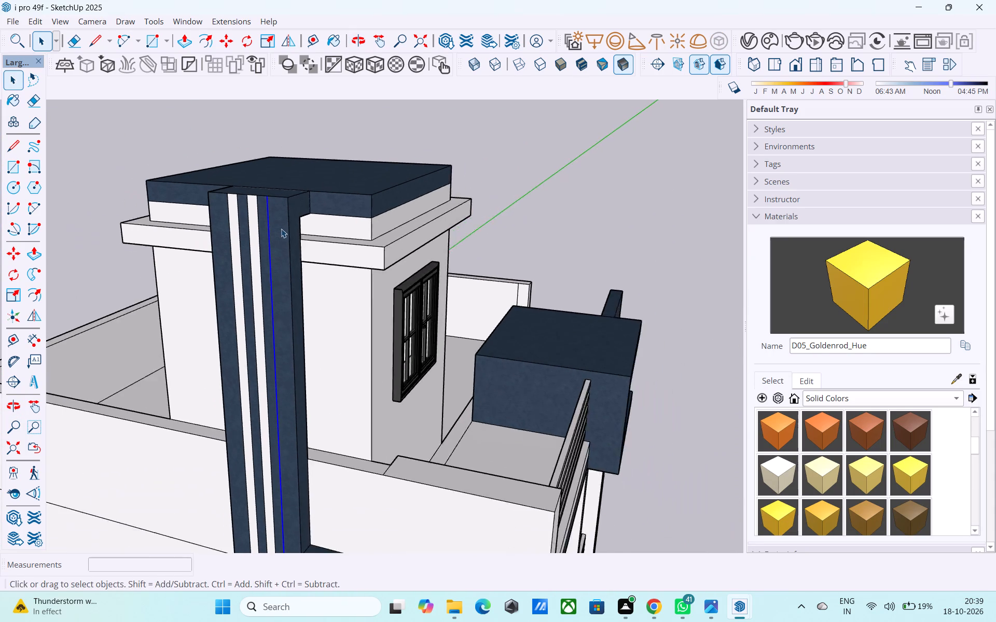
pyautogui.scroll(-6, 281, 229)
pyautogui.press('Delete')
pyautogui.scroll(-5, 285, 232)
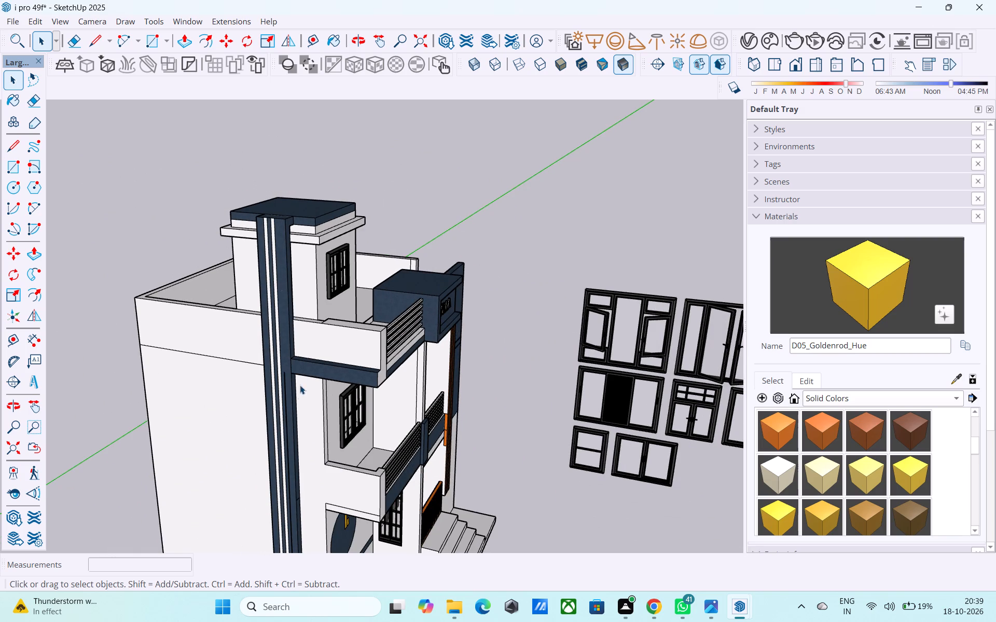
pyautogui.scroll(8, 293, 398)
pyautogui.click(278, 388)
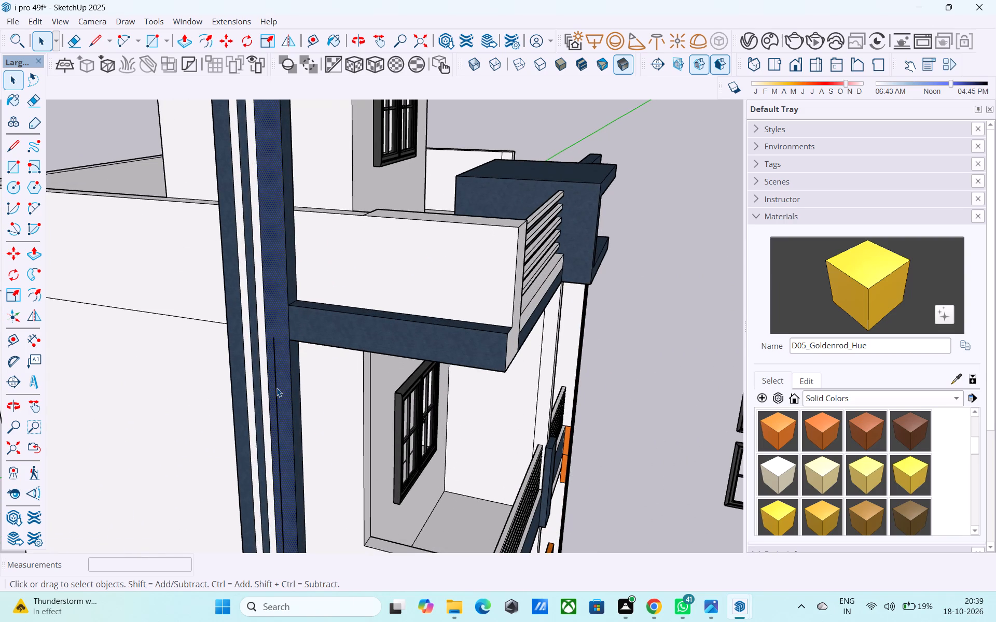
pyautogui.click(276, 388)
pyautogui.press('Delete')
pyautogui.scroll(-8, 275, 387)
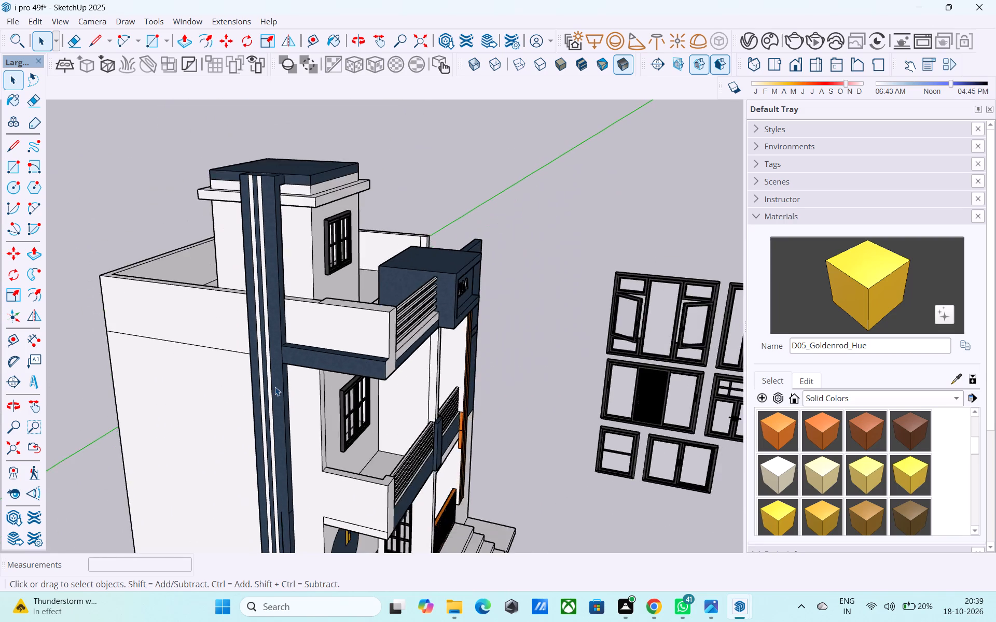
pyautogui.scroll(-4, 275, 387)
pyautogui.scroll(16, 295, 548)
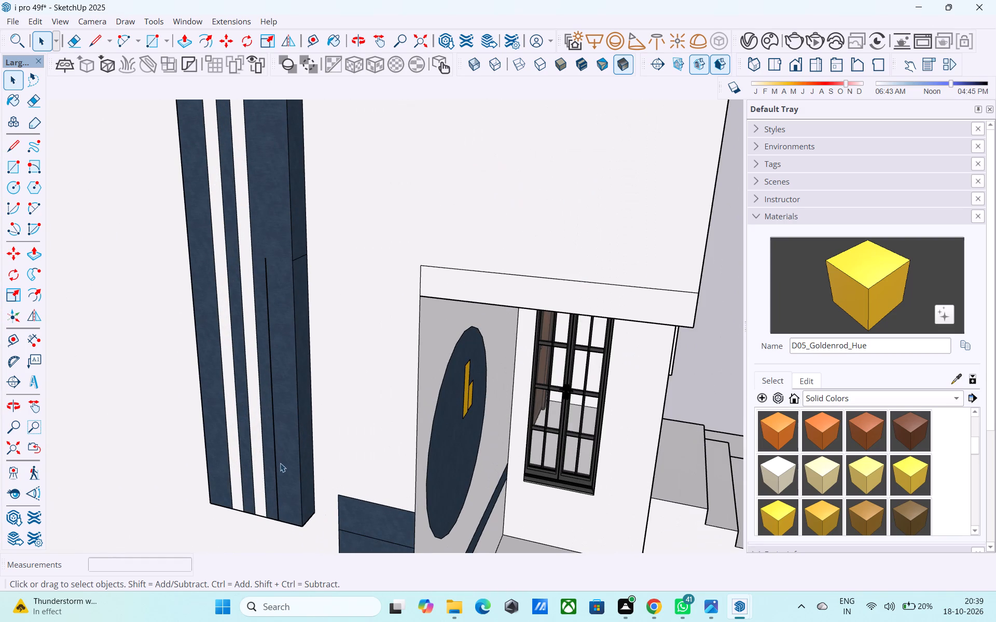
pyautogui.click(273, 463)
pyautogui.click(276, 463)
pyautogui.scroll(-4, 277, 463)
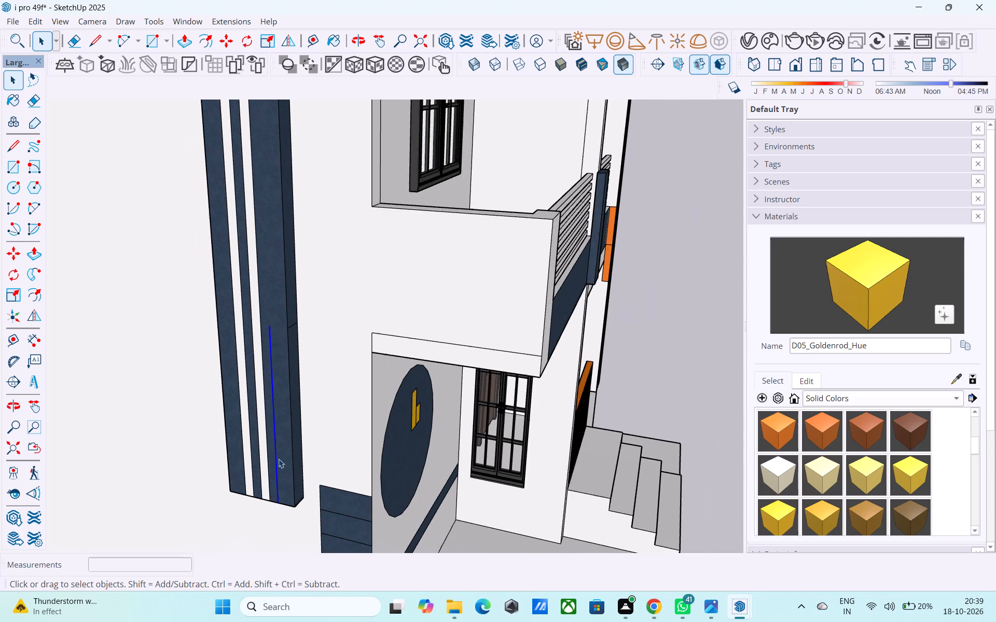
pyautogui.press('Delete')
pyautogui.scroll(-7, 282, 443)
pyautogui.hotkey('ctrl', 's')
pyautogui.scroll(-2, 281, 443)
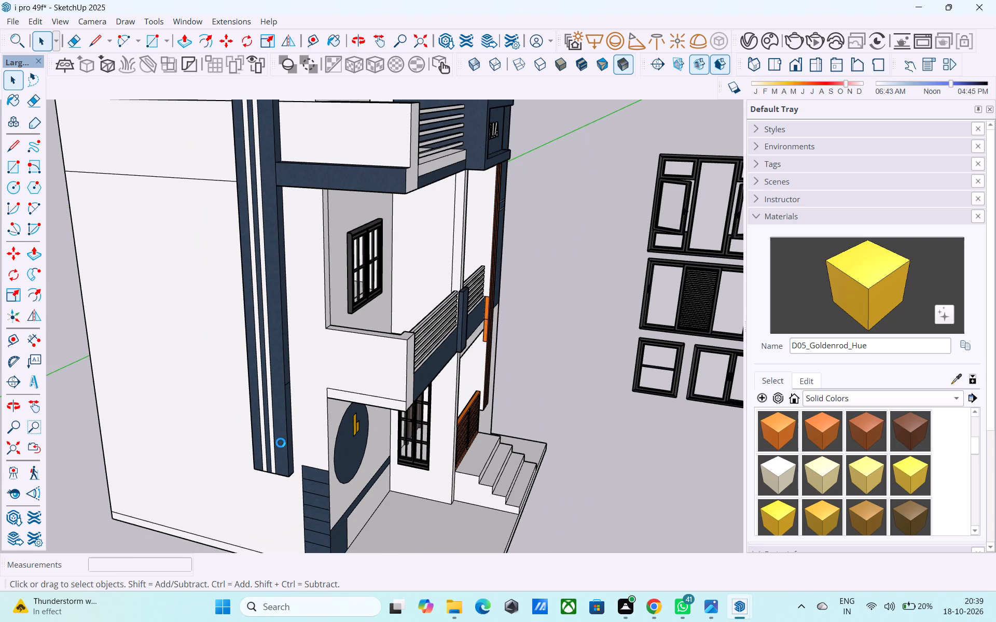
# Examine the whole house from the front and the side, checking the striped column and the blank side wall.
pyautogui.scroll(-11, 281, 443)
pyautogui.scroll(-4, 430, 409)
pyautogui.moveTo(454, 401); pyautogui.dragTo(223, 263, button='middle')
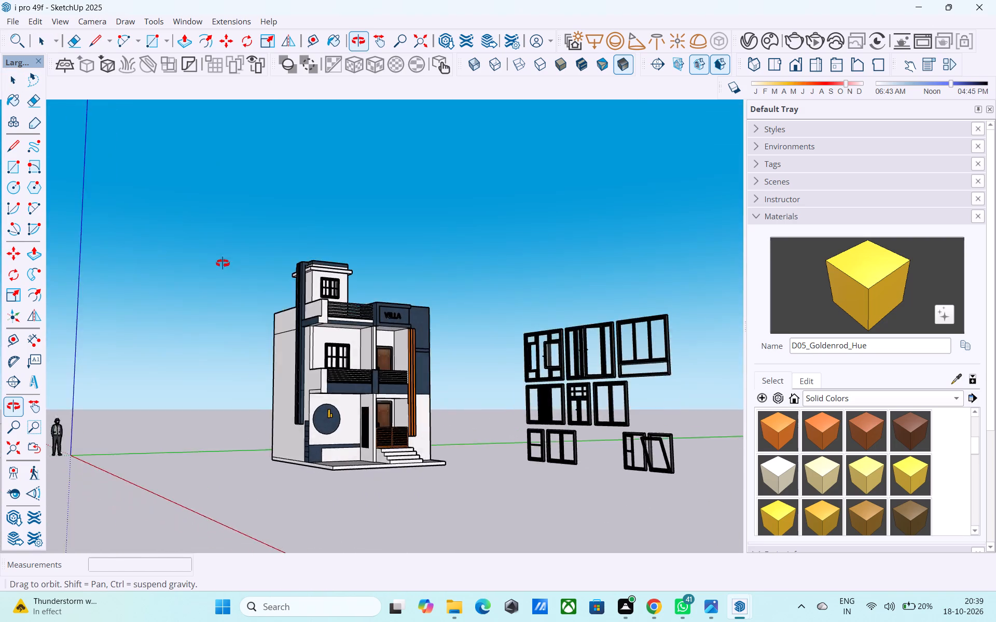
pyautogui.moveTo(223, 263); pyautogui.dragTo(163, 365, button='middle')
pyautogui.scroll(6, 332, 271)
pyautogui.moveTo(337, 298); pyautogui.dragTo(321, 290, button='middle')
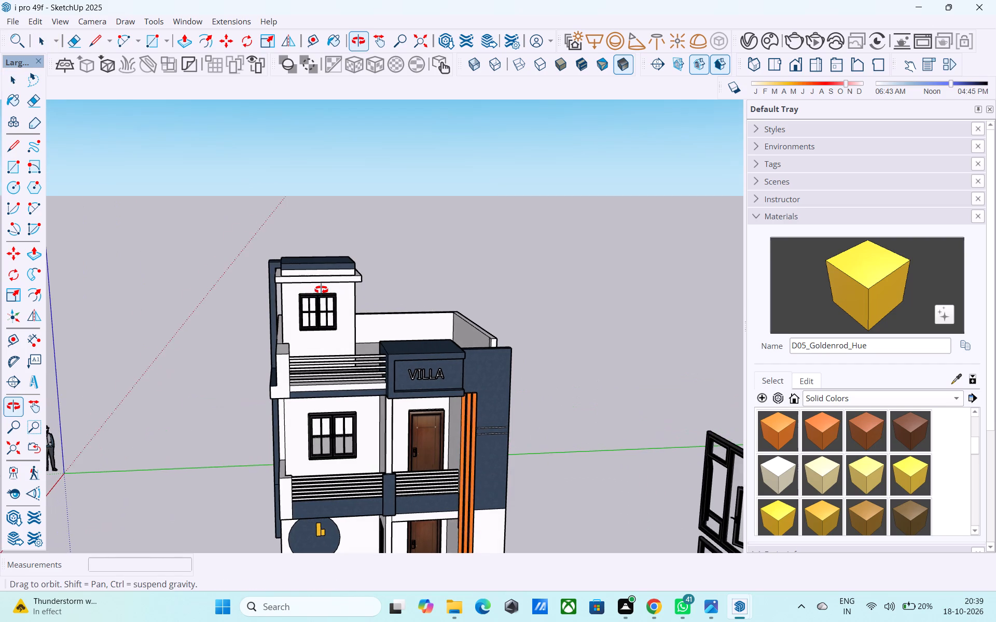
pyautogui.moveTo(321, 290); pyautogui.dragTo(319, 289, button='middle')
pyautogui.scroll(-5, 322, 289)
pyautogui.moveTo(322, 289); pyautogui.dragTo(676, 294, button='middle')
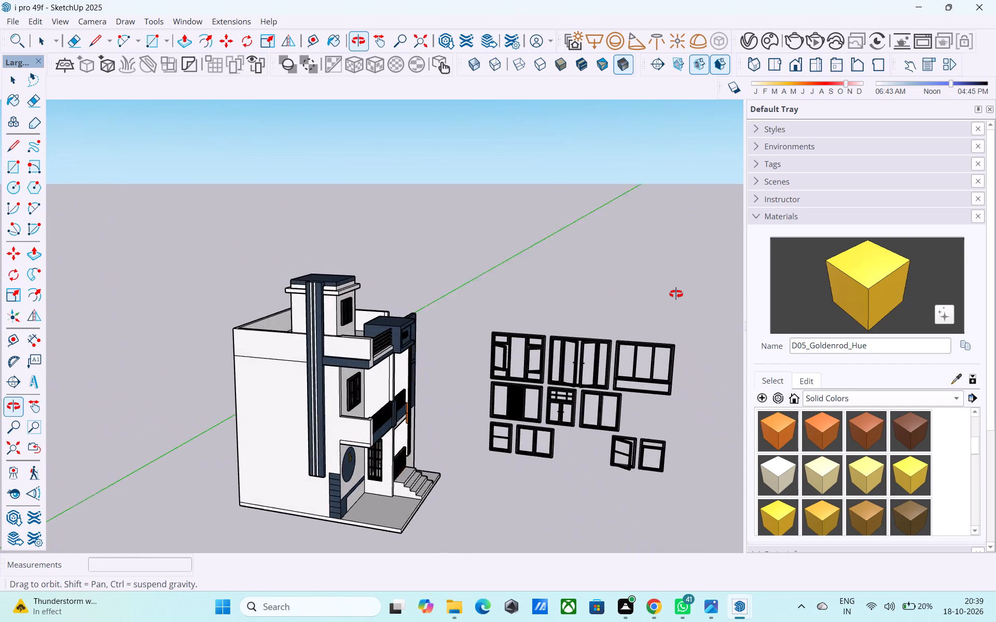
pyautogui.moveTo(676, 294); pyautogui.dragTo(678, 293, button='middle')
pyautogui.moveTo(271, 402); pyautogui.dragTo(279, 395, button='middle')
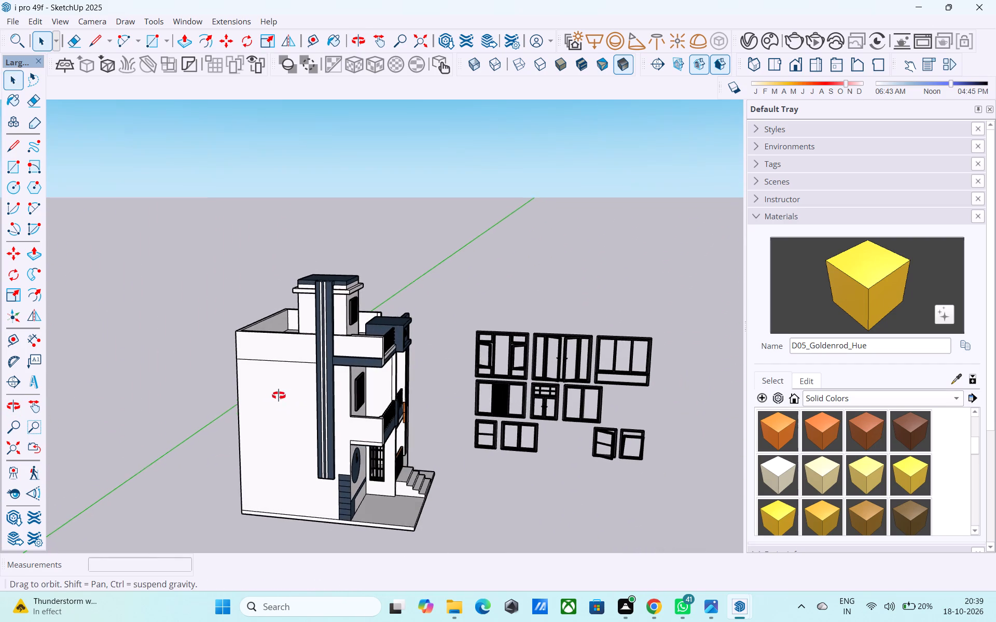
pyautogui.moveTo(279, 395); pyautogui.dragTo(299, 400, button='middle')
pyautogui.moveTo(264, 404); pyautogui.dragTo(284, 380, button='middle')
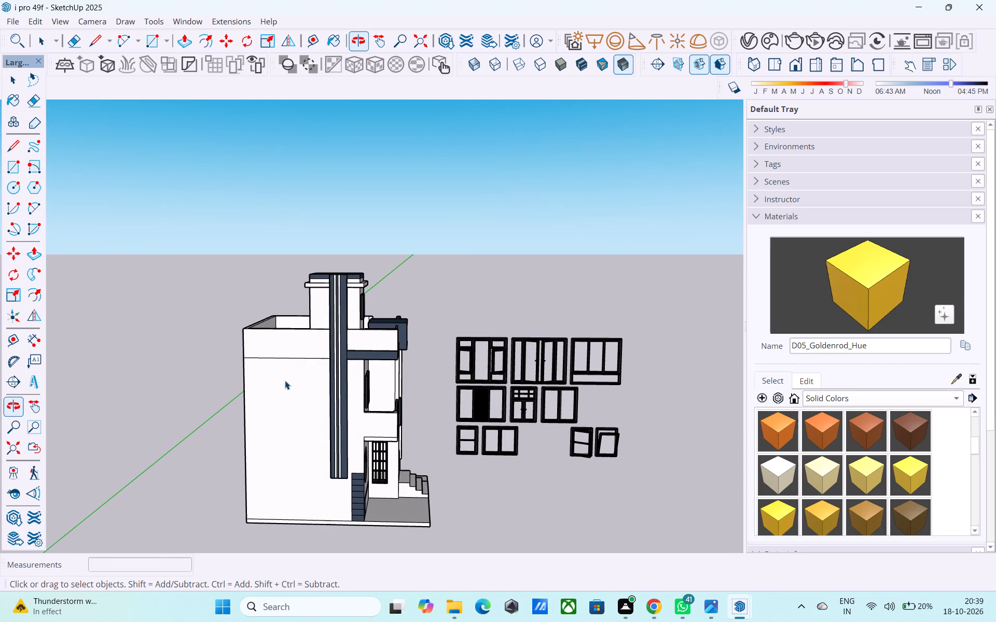
# Place a horizontal guide 6' above the bottom edge of the blank side wall.
pyautogui.scroll(1, 275, 444)
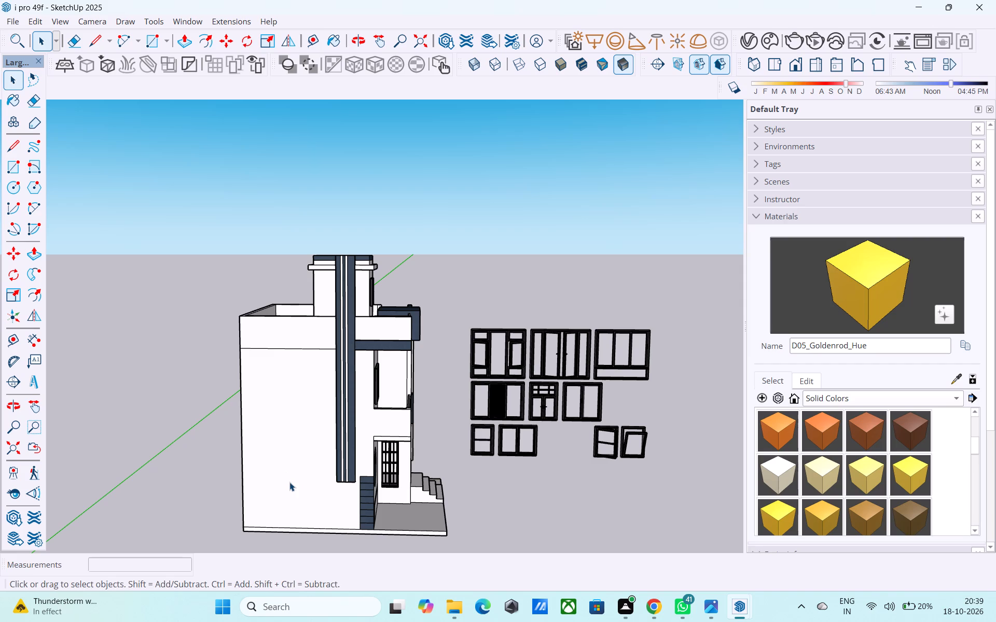
pyautogui.press('t')
pyautogui.click(299, 527)
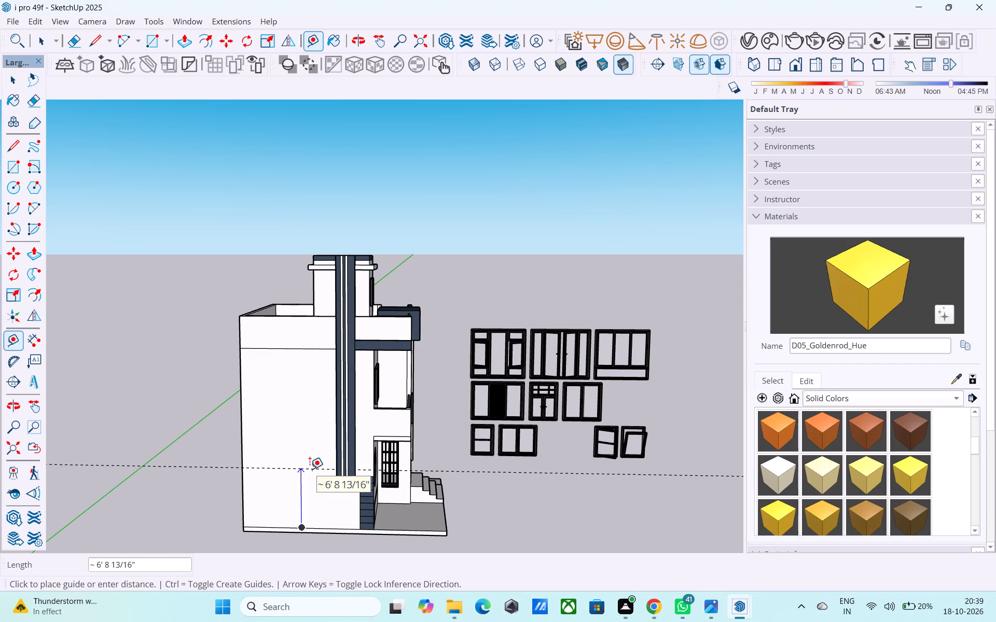
pyautogui.write("6'")
pyautogui.press('Return')
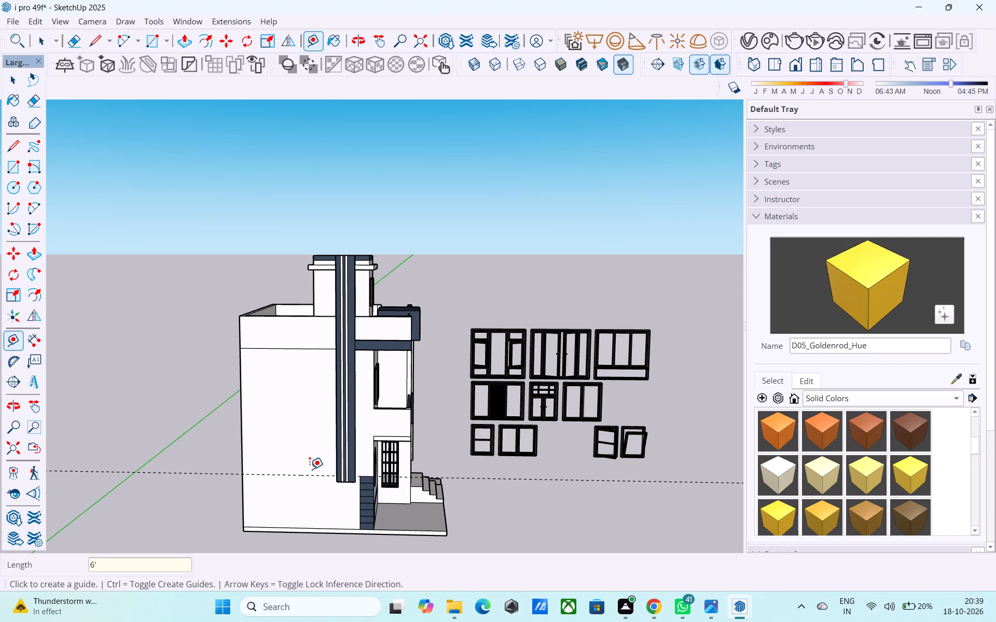
# Place a second horizontal guide on the side wall above the first one, entering 10' and correcting the distance to 8'.
pyautogui.moveTo(310, 469); pyautogui.dragTo(206, 490, button='middle')
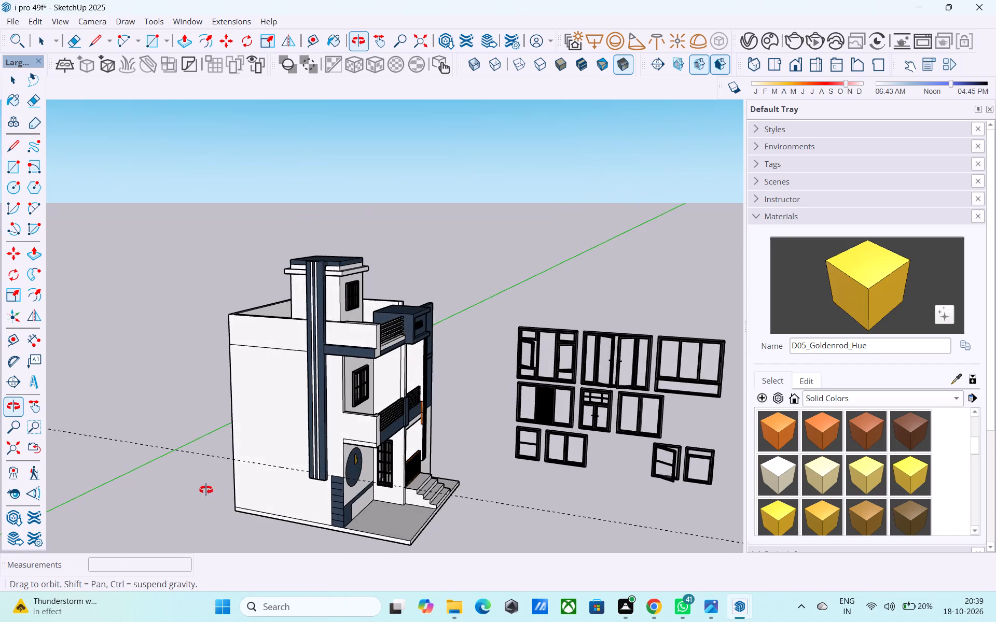
pyautogui.moveTo(206, 490); pyautogui.dragTo(260, 475, button='middle')
pyautogui.moveTo(266, 471); pyautogui.dragTo(605, 441, button='middle')
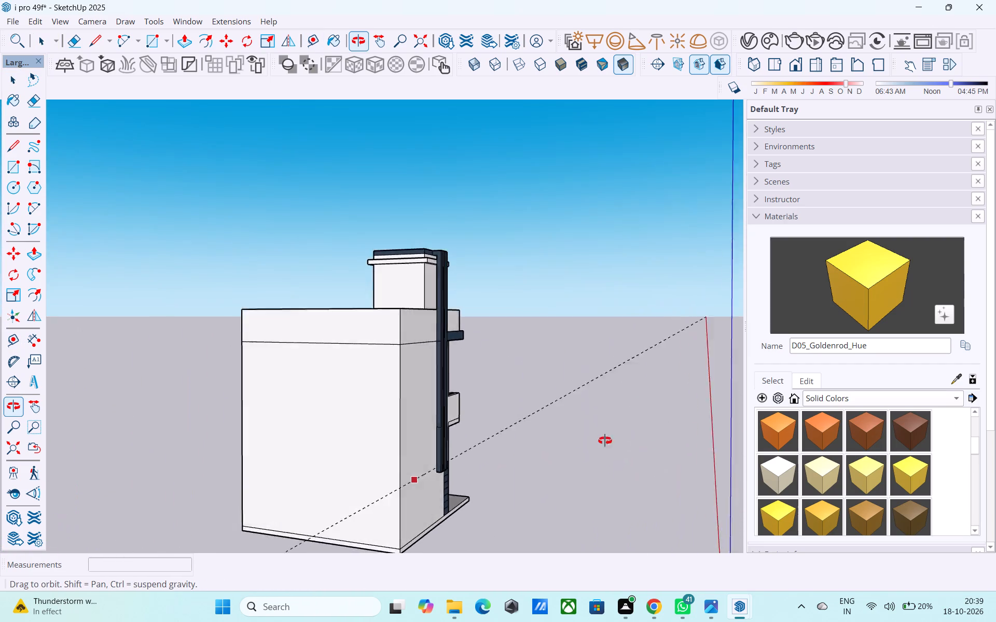
pyautogui.moveTo(605, 441); pyautogui.dragTo(411, 468, button='middle')
pyautogui.click(337, 479)
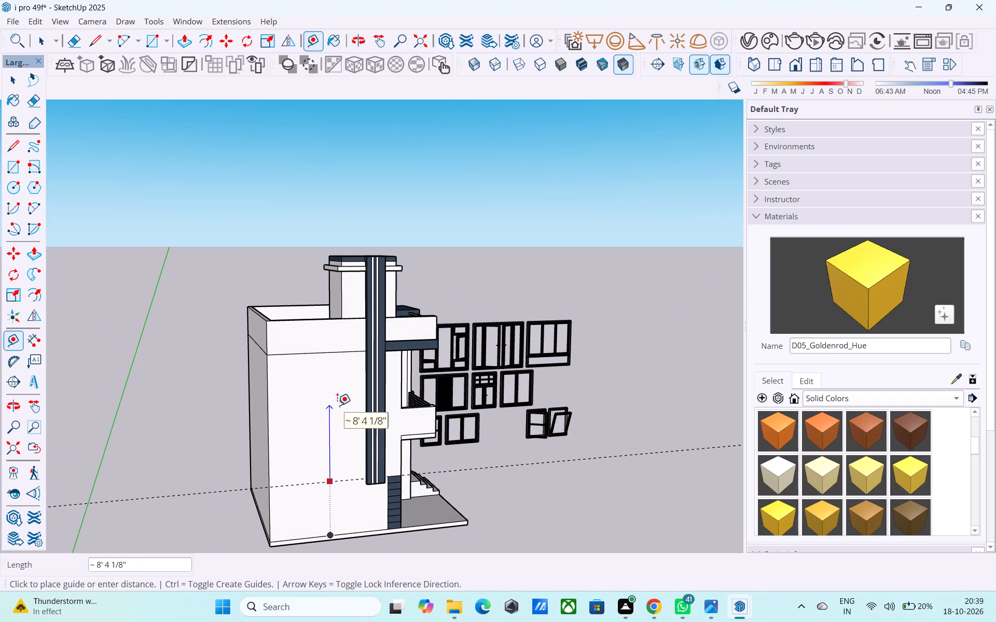
pyautogui.press('space')
pyautogui.press('t')
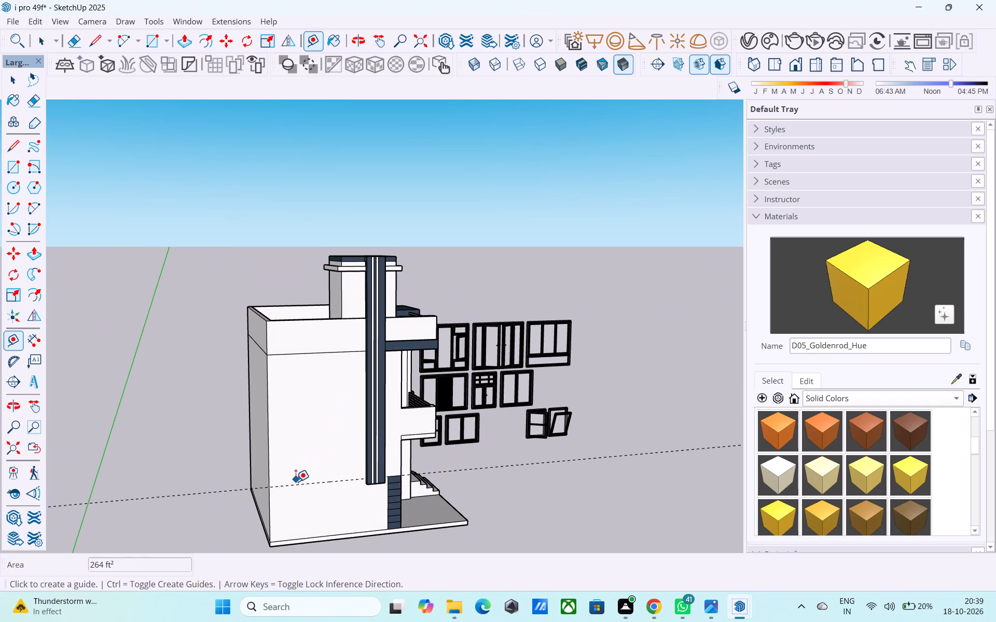
pyautogui.click(295, 485)
pyautogui.write('1.')
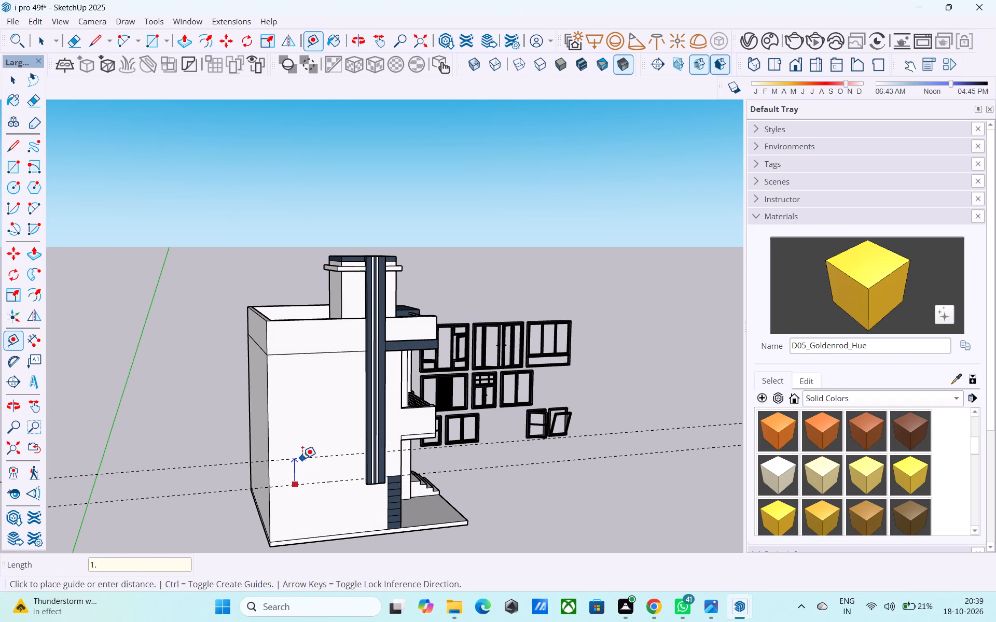
pyautogui.press('BackSpace')
pyautogui.write("0'")
pyautogui.press('Return')
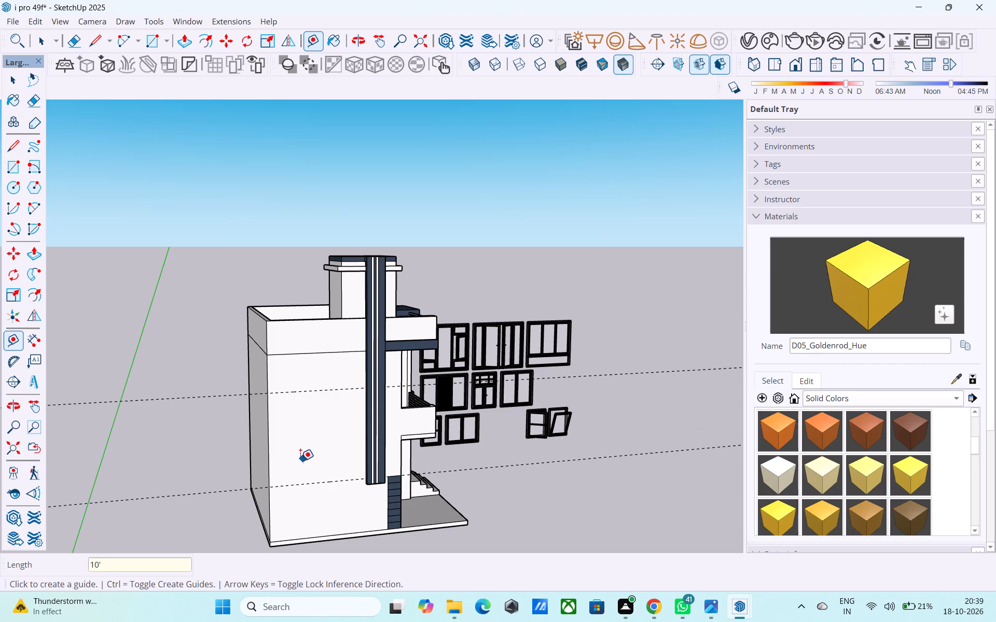
pyautogui.moveTo(300, 461); pyautogui.dragTo(198, 397, button='middle')
pyautogui.scroll(2, 288, 359)
pyautogui.write("8'")
pyautogui.press('Return')
# Draw a 4' by 4' window outline on the side wall, standing on the upper guide.
pyautogui.moveTo(297, 357); pyautogui.dragTo(331, 410, button='middle')
pyautogui.press('r')
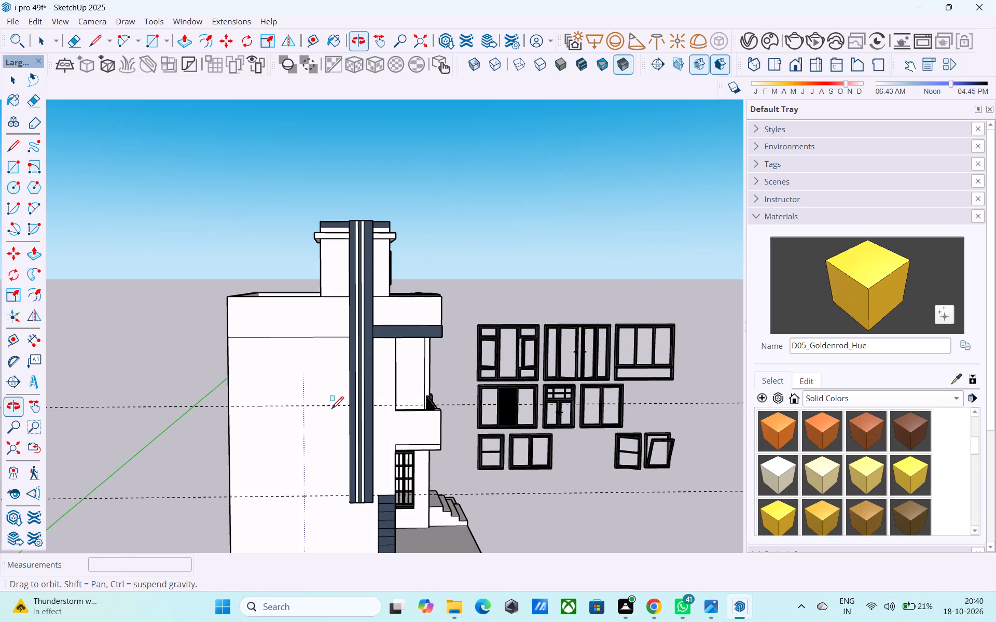
pyautogui.click(268, 407)
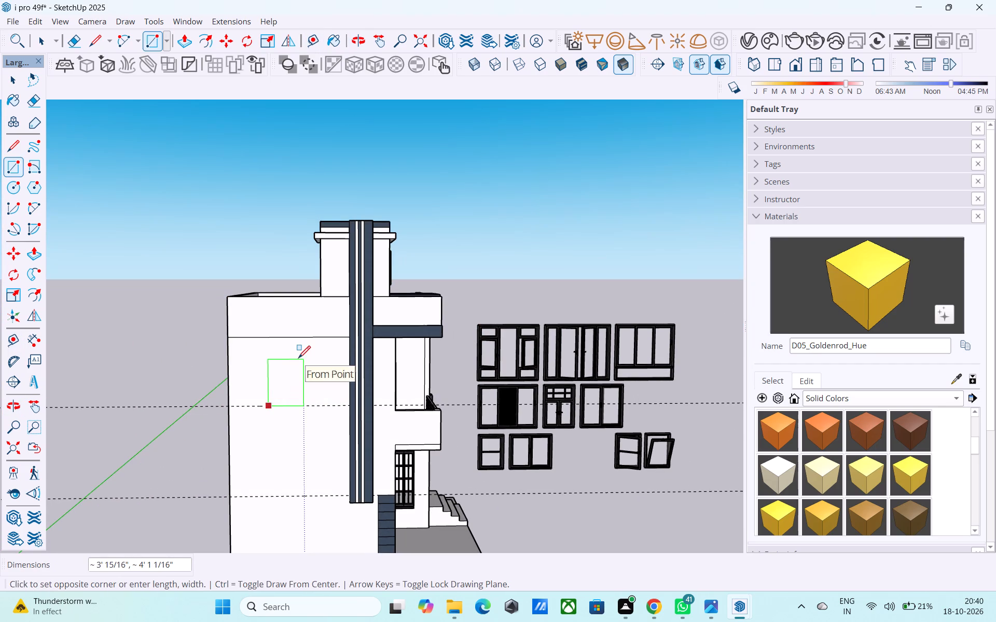
pyautogui.write("4',4'")
pyautogui.press('Return')
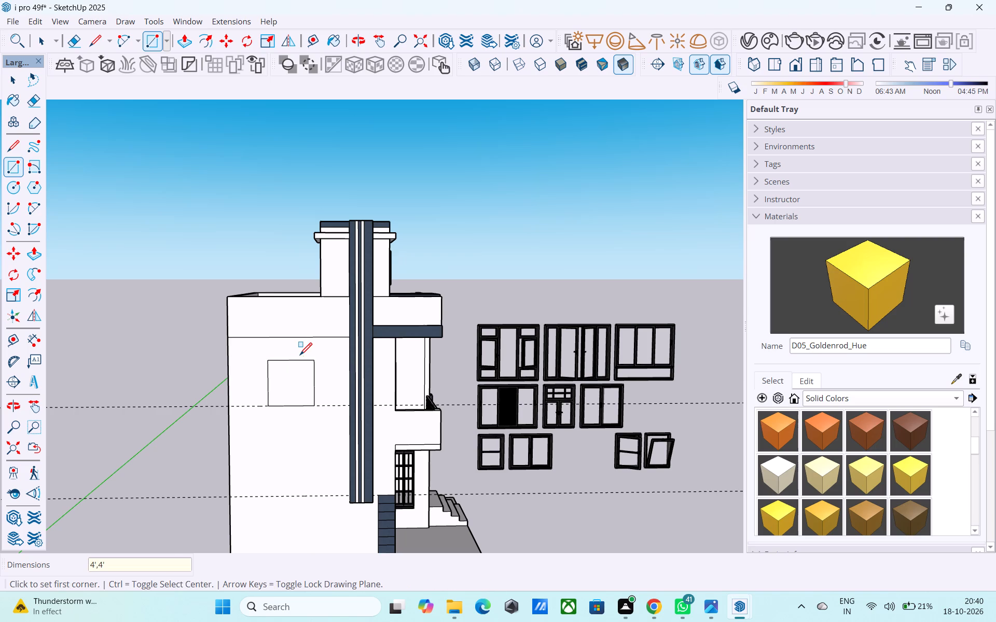
# Copy the square window outline straight down so that it stands on the lower guide.
pyautogui.press('space')
pyautogui.click(296, 381)
pyautogui.press('m')
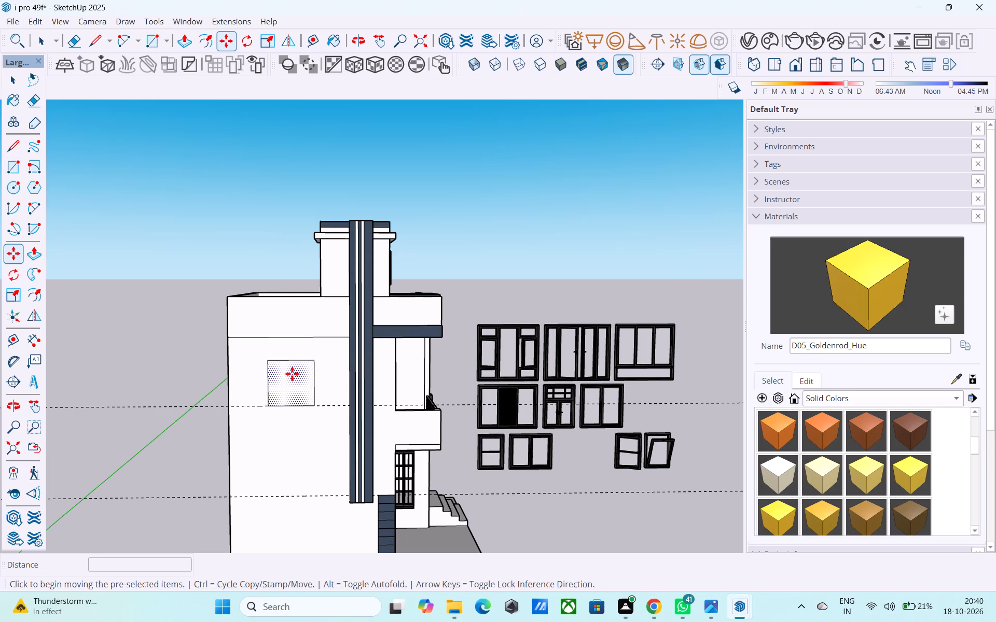
pyautogui.click(273, 408)
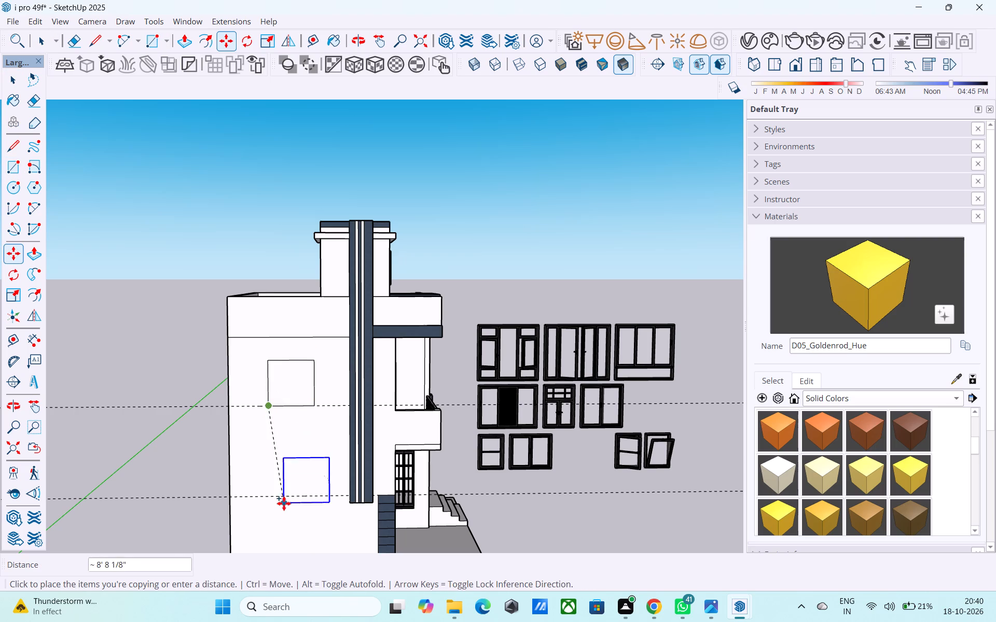
pyautogui.click(274, 503)
pyautogui.press('space')
# Offset the lower and upper square window outlines 2" inward to form frame borders.
pyautogui.click(278, 494)
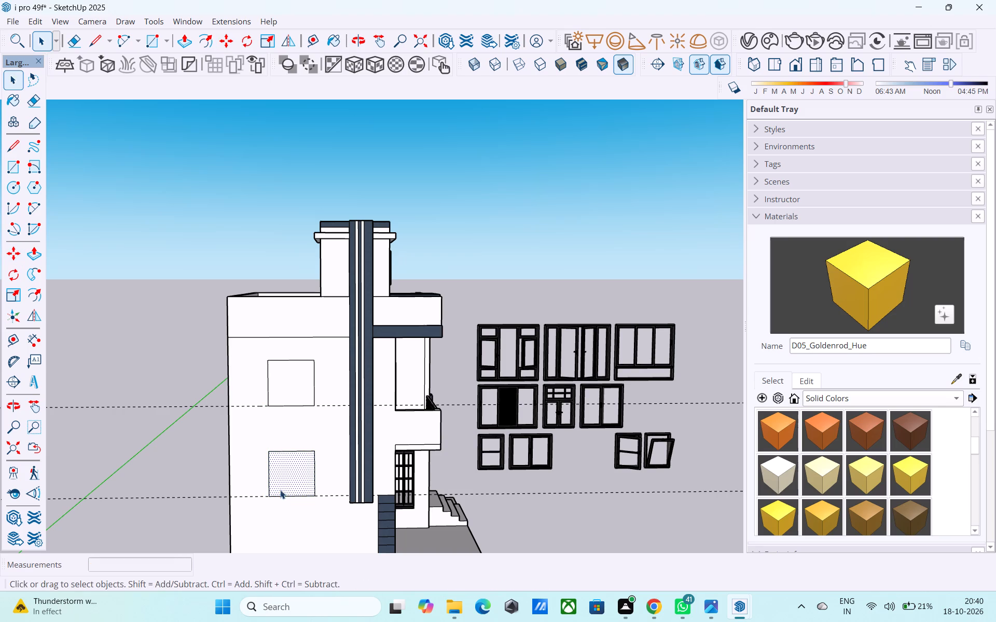
pyautogui.press('f')
pyautogui.click(302, 475)
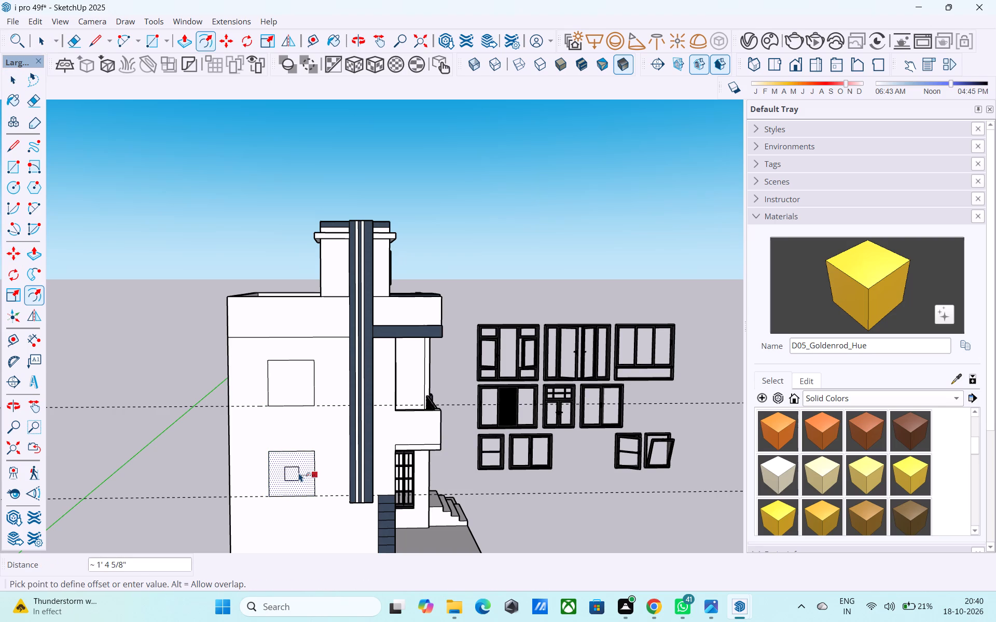
pyautogui.write('2"')
pyautogui.press('Return')
pyautogui.press('space')
pyautogui.click(275, 393)
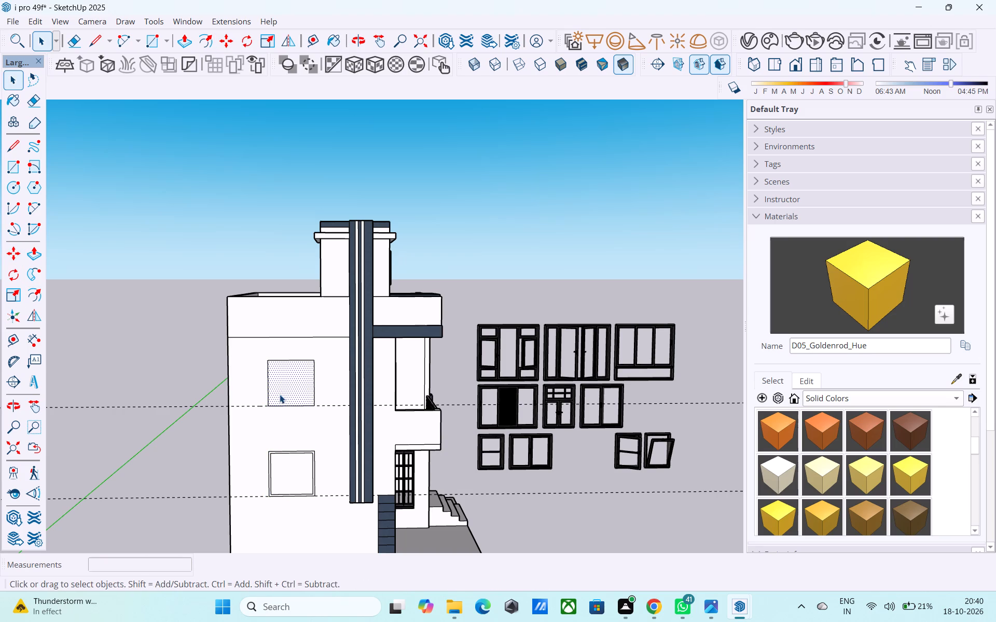
pyautogui.press('f')
pyautogui.click(280, 395)
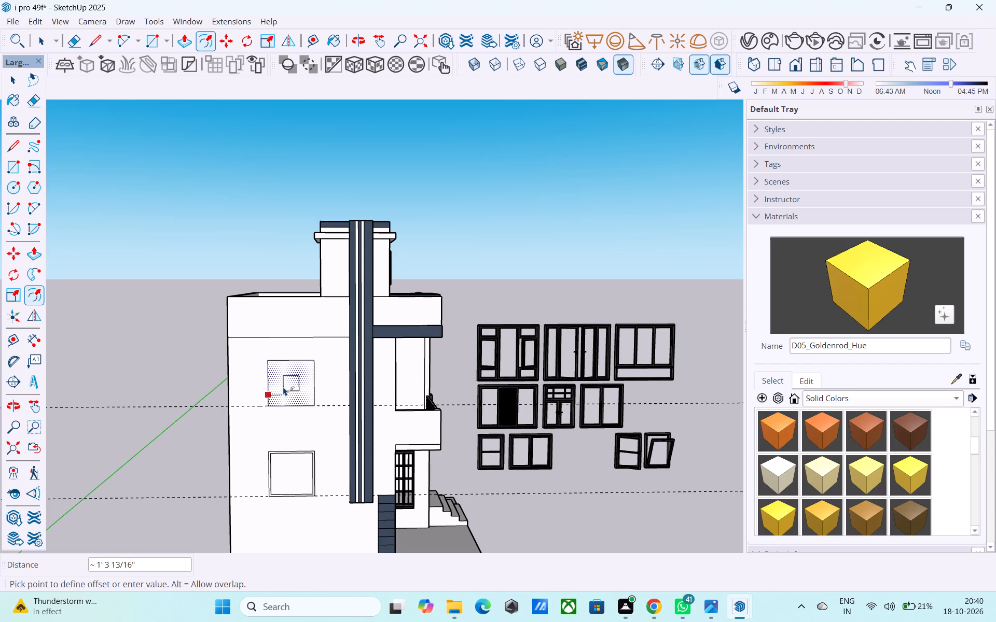
pyautogui.write('2"')
pyautogui.press('Return')
pyautogui.scroll(-2, 311, 379)
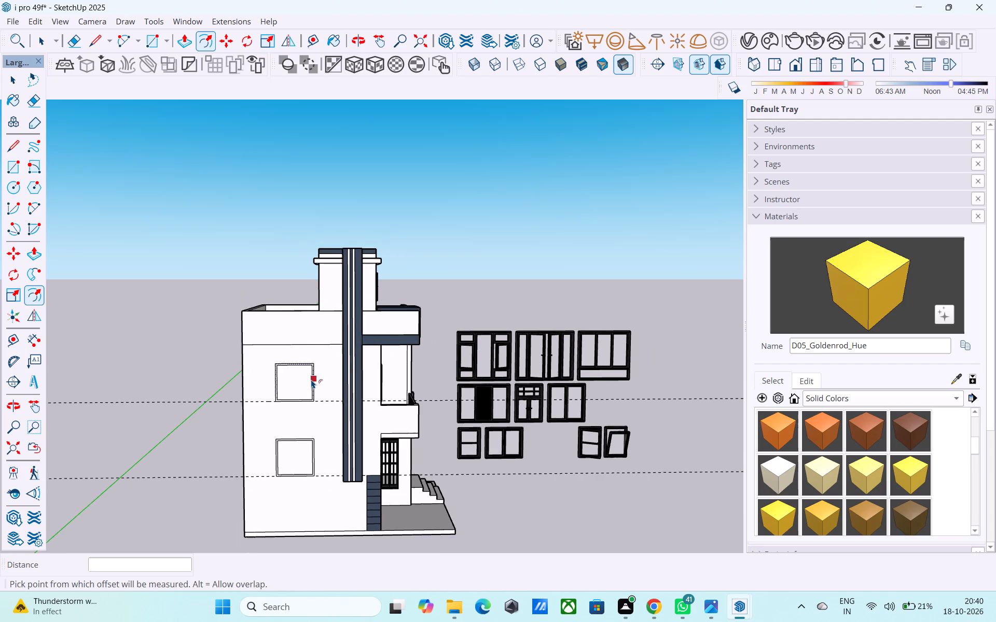
pyautogui.moveTo(307, 382); pyautogui.dragTo(312, 374, button='middle')
pyautogui.scroll(9, 312, 374)
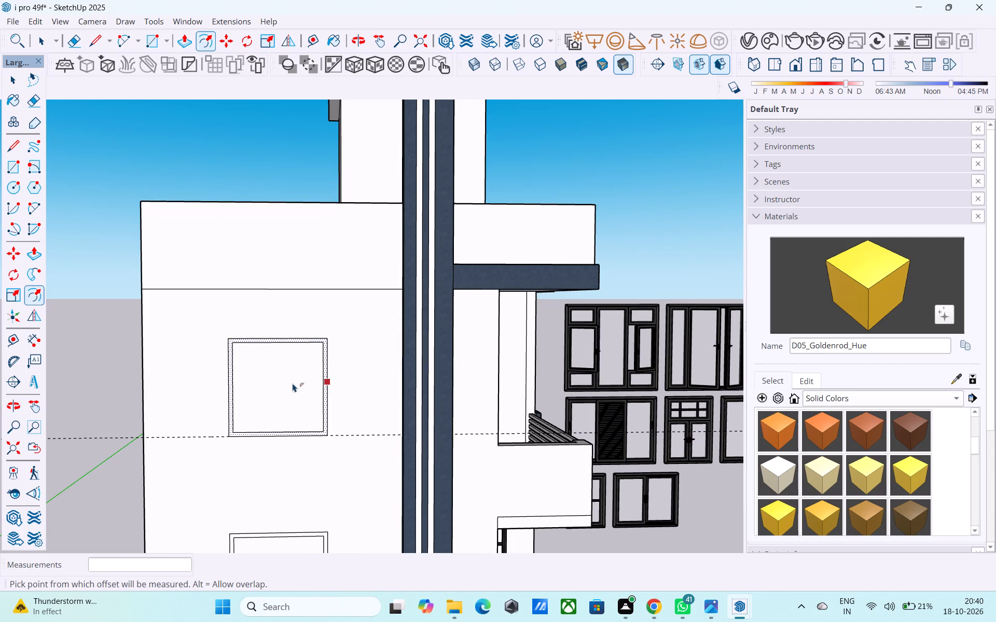
# Push the faces inside both square frame borders on the side wall inward to recess the upper and lower window openings.
pyautogui.press('space')
pyautogui.click(277, 385)
pyautogui.press('p')
pyautogui.click(277, 385)
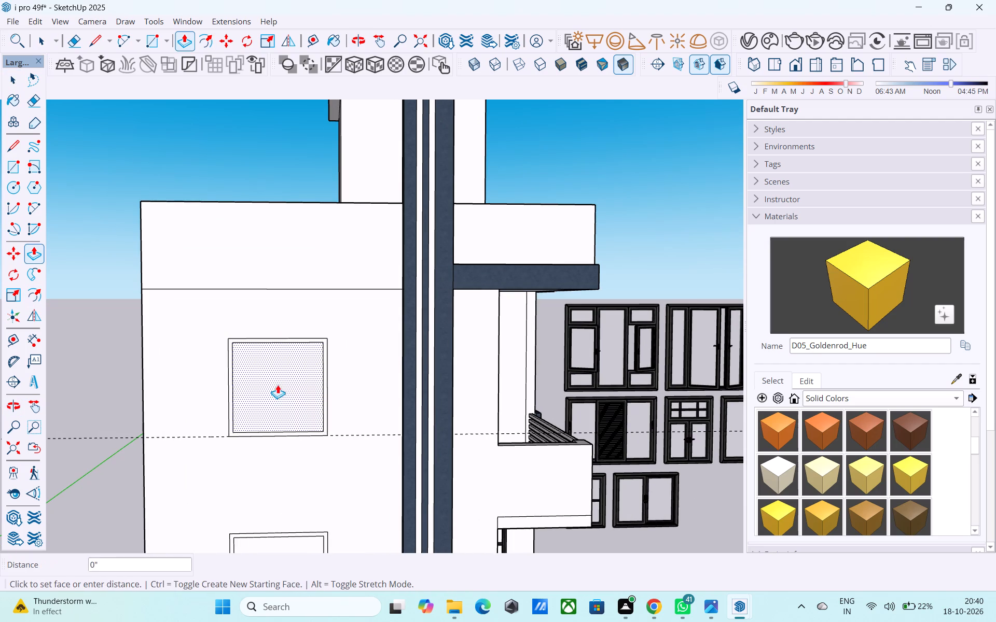
pyautogui.click(282, 361)
pyautogui.scroll(-2, 262, 445)
pyautogui.scroll(1, 261, 435)
pyautogui.scroll(-3, 256, 422)
pyautogui.scroll(-5, 258, 339)
pyautogui.scroll(5, 270, 418)
pyautogui.doubleClick(264, 451)
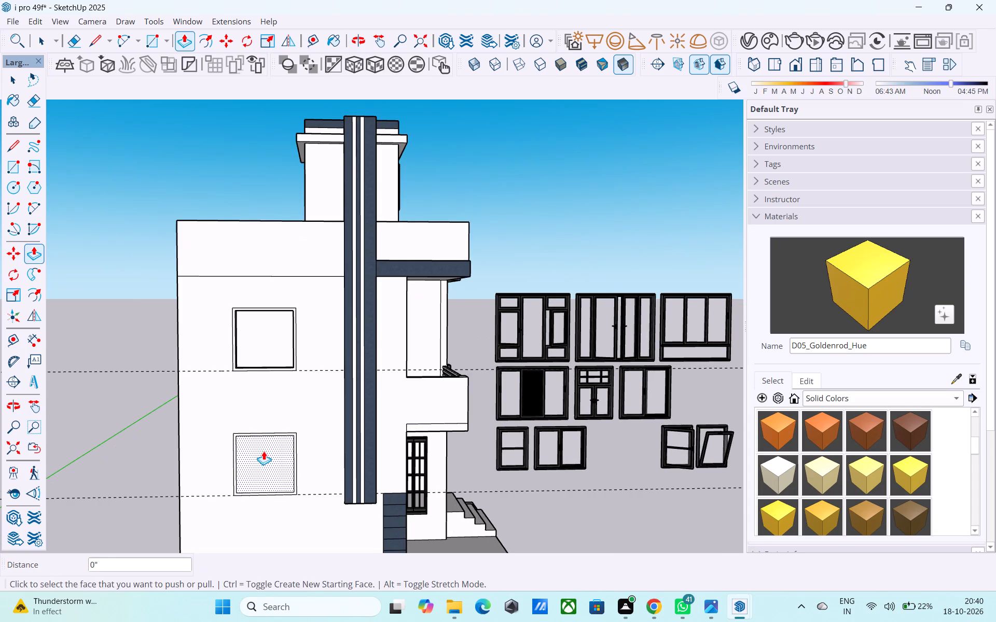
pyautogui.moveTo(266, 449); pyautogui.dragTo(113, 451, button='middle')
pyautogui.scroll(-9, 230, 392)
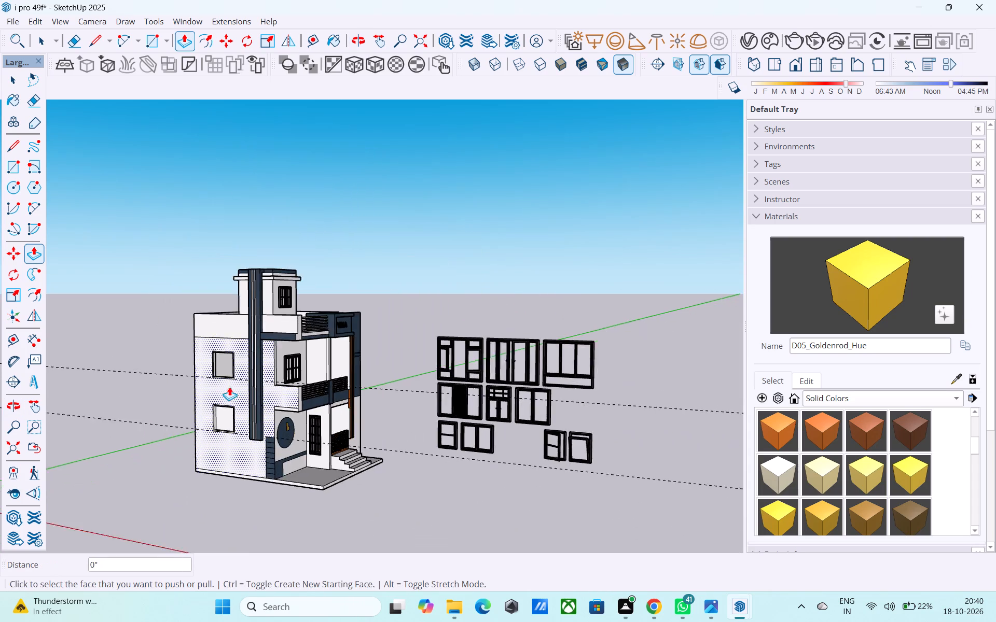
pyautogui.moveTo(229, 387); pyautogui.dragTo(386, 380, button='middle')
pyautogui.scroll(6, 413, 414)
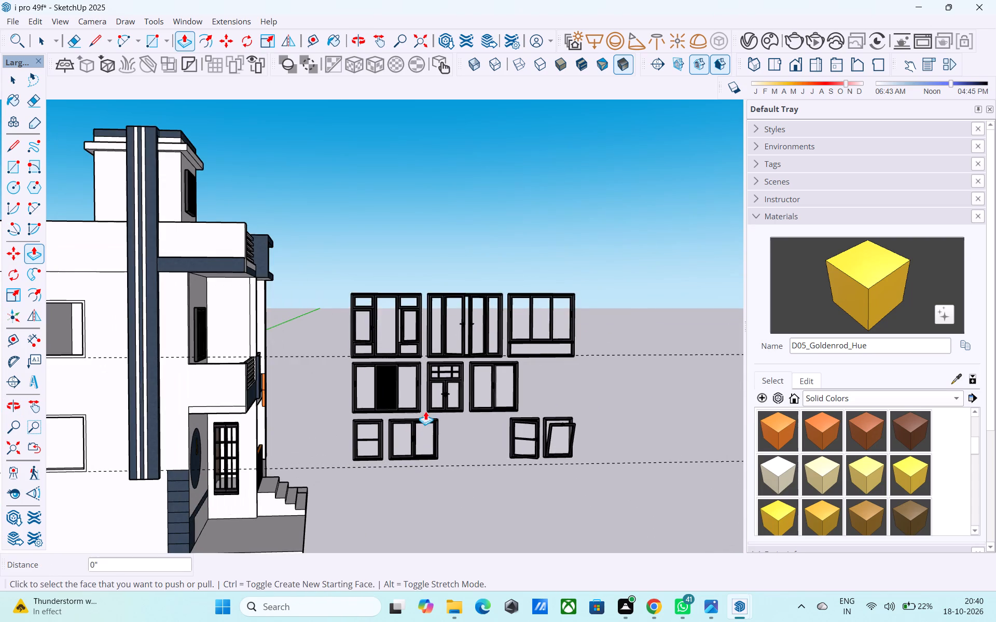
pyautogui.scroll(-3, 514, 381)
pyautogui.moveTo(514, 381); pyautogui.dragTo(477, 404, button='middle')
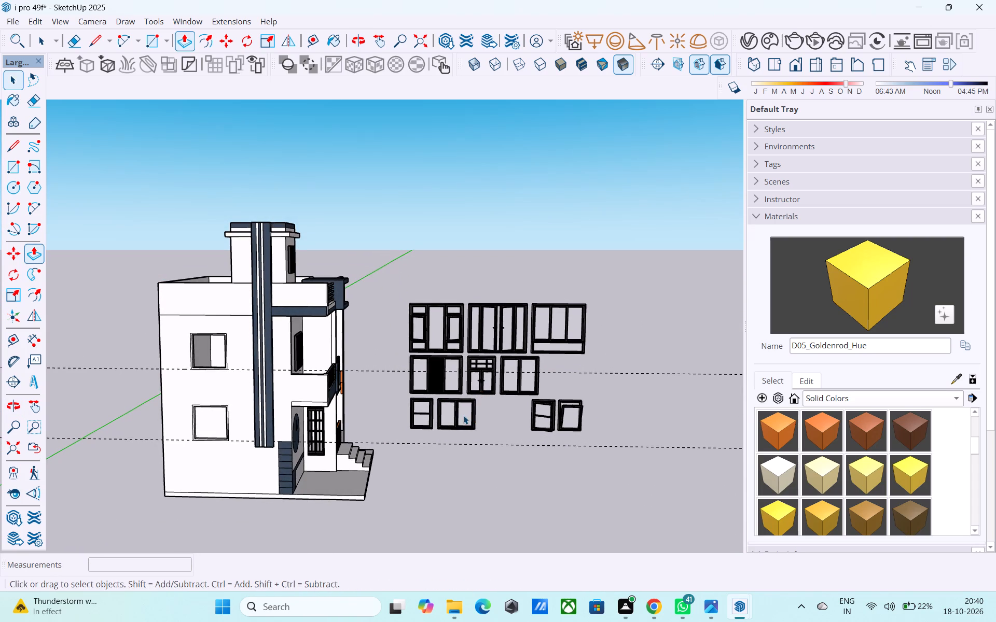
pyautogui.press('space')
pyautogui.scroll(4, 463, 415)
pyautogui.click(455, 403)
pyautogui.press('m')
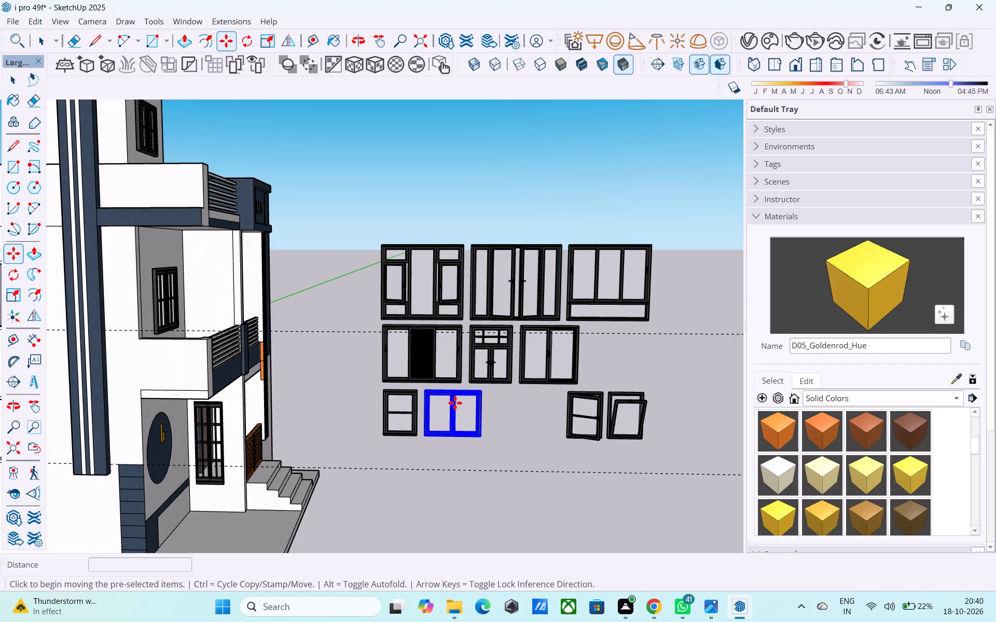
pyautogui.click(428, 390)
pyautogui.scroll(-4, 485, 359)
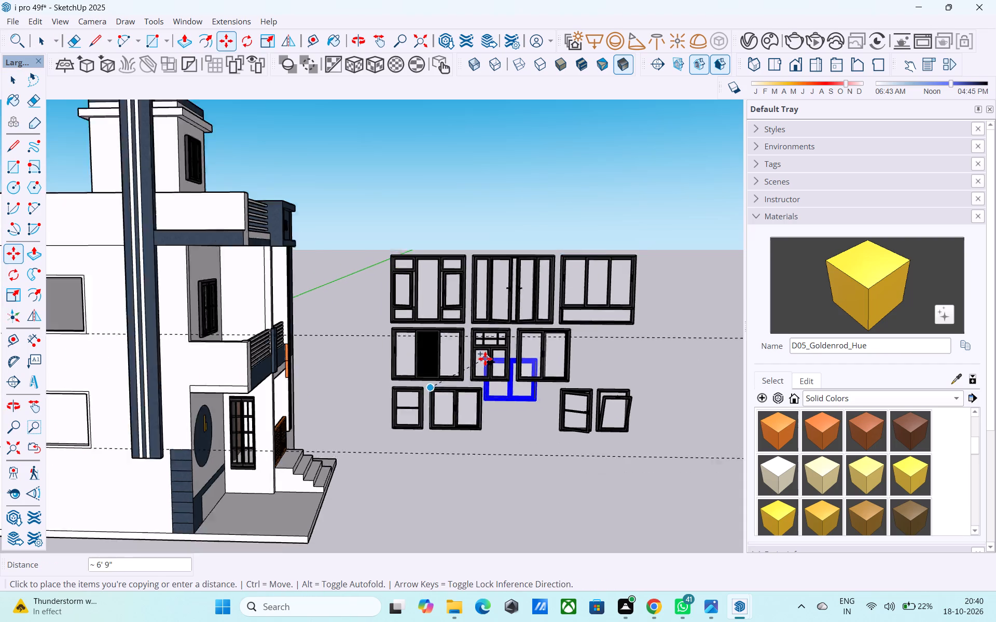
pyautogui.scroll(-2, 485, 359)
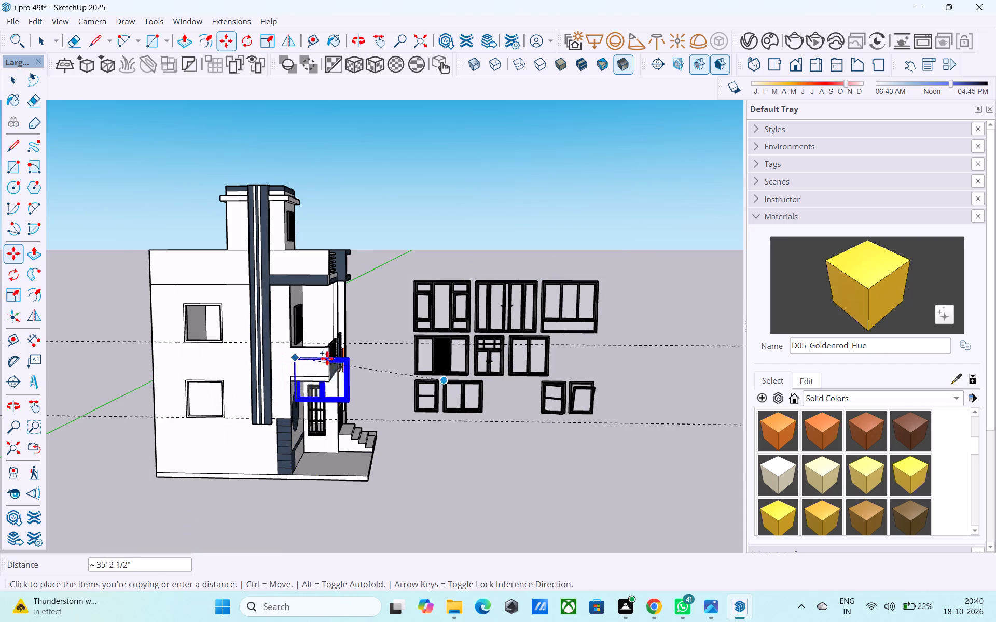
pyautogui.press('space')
# Copy the small two-panel window from the window set onto the side wall, aligning its upper corner with the lower square opening's outline.
pyautogui.moveTo(443, 384); pyautogui.dragTo(438, 379, button='middle')
pyautogui.scroll(11, 432, 377)
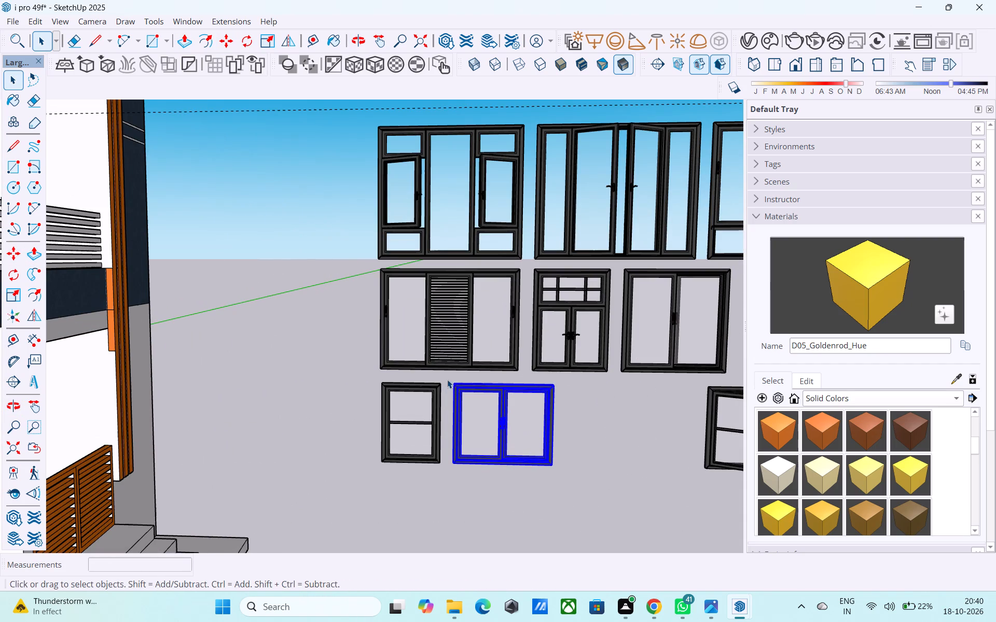
pyautogui.moveTo(447, 376); pyautogui.dragTo(576, 479)
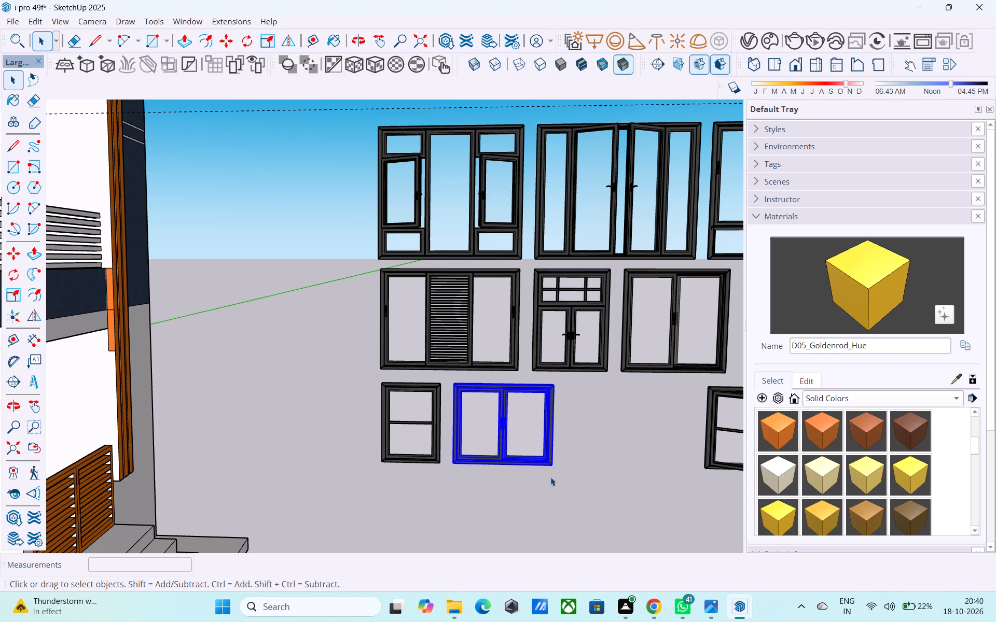
pyautogui.press('m')
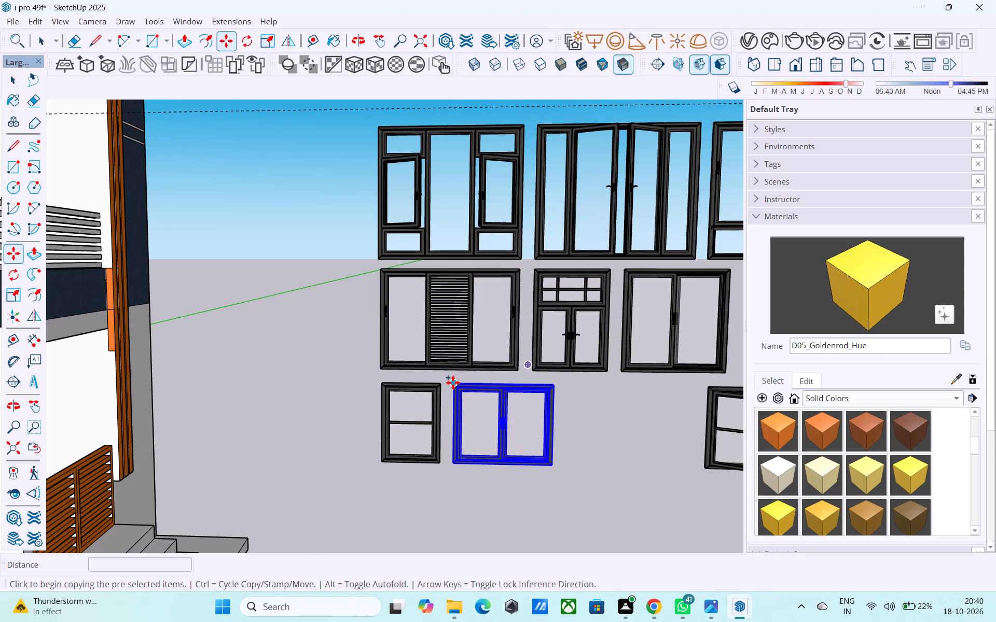
pyautogui.click(453, 383)
pyautogui.scroll(-10, 463, 392)
pyautogui.middleClick(464, 392)
pyautogui.scroll(-5, 425, 439)
pyautogui.scroll(4, 181, 431)
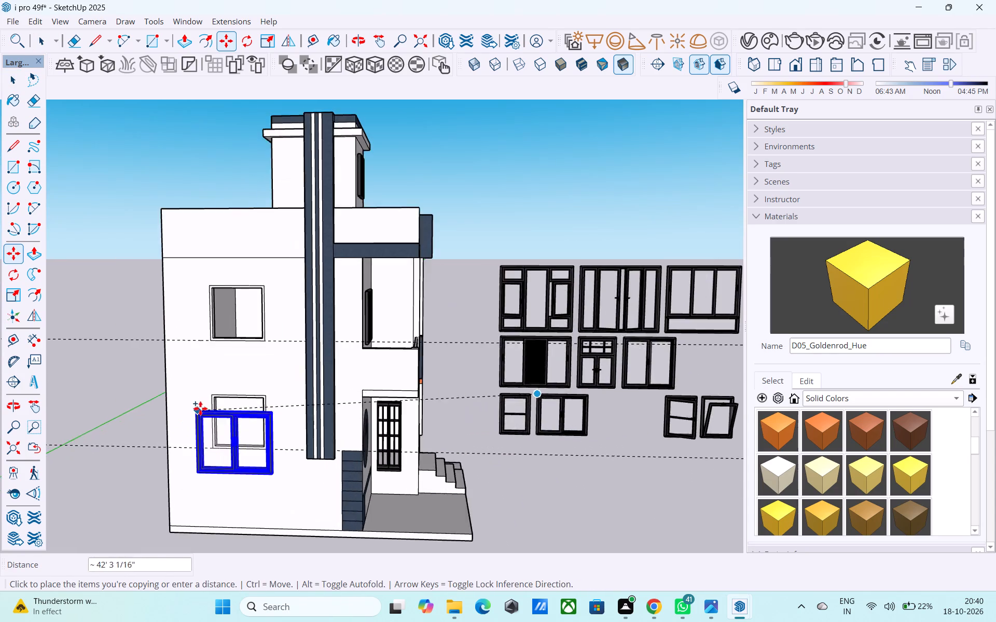
pyautogui.scroll(15, 200, 408)
pyautogui.click(192, 381)
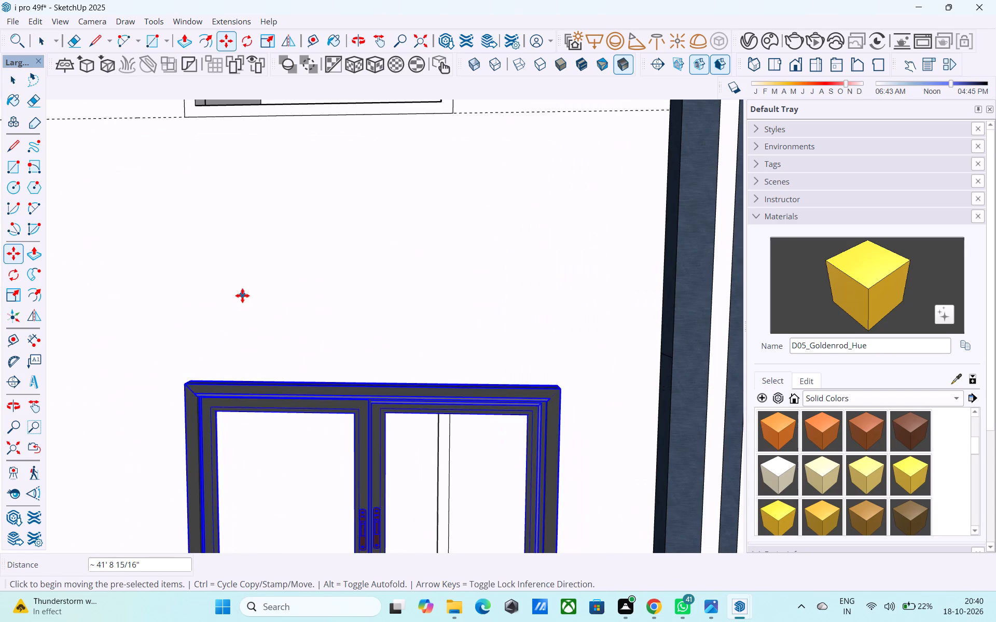
# Copy the two-panel window straight up from the lower opening to the upper corner of the upper square opening.
pyautogui.scroll(-3, 242, 295)
pyautogui.moveTo(242, 295); pyautogui.dragTo(286, 379, button='middle')
pyautogui.press('m')
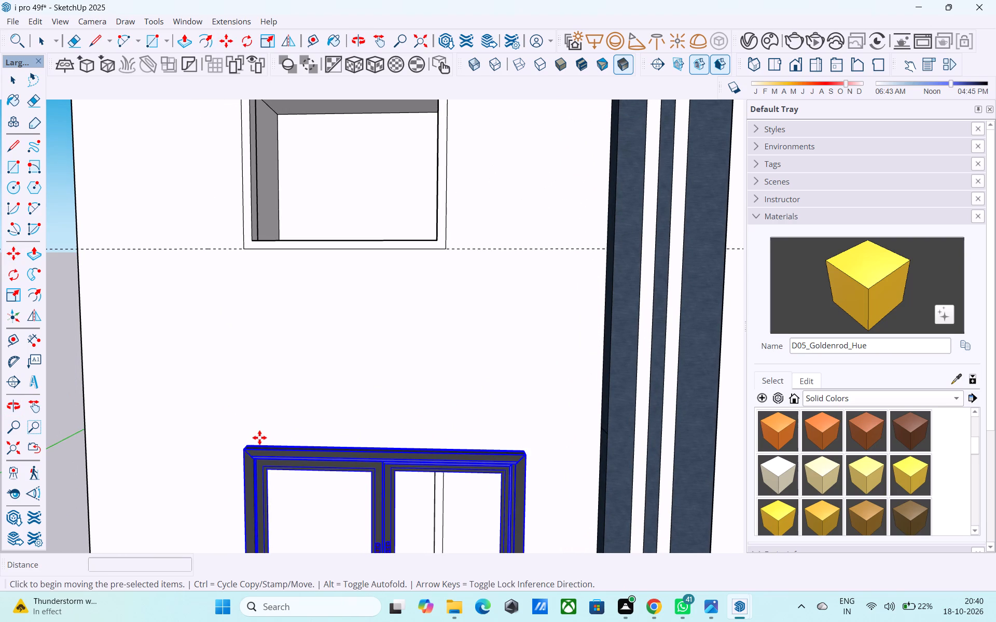
pyautogui.click(256, 445)
pyautogui.scroll(-3, 255, 386)
pyautogui.moveTo(255, 386); pyautogui.dragTo(259, 447, button='middle')
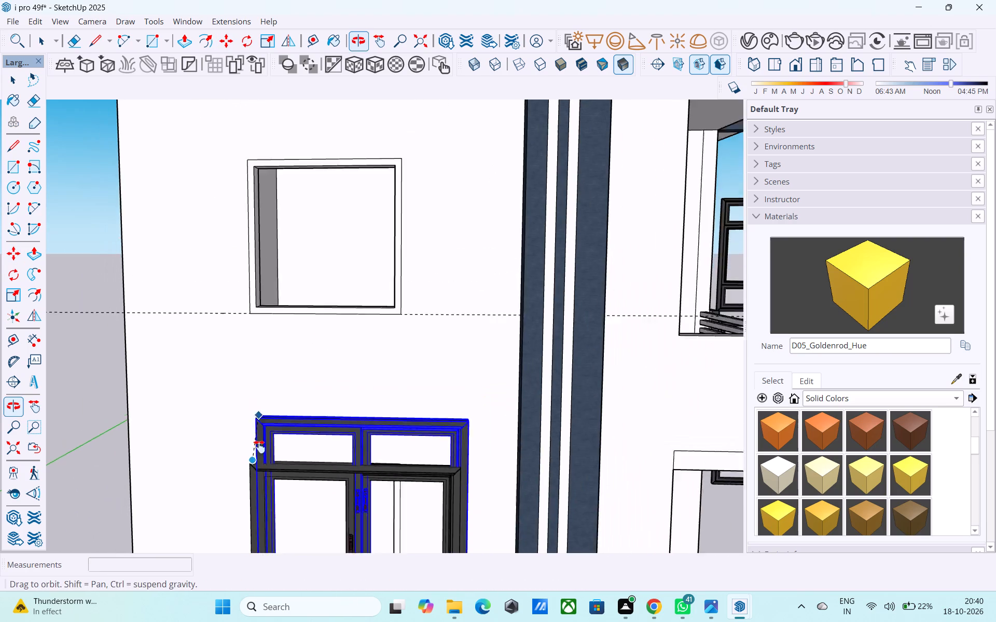
pyautogui.moveTo(259, 447); pyautogui.dragTo(264, 501, button='middle')
pyautogui.moveTo(262, 289); pyautogui.dragTo(298, 368, button='middle')
pyautogui.scroll(3, 294, 337)
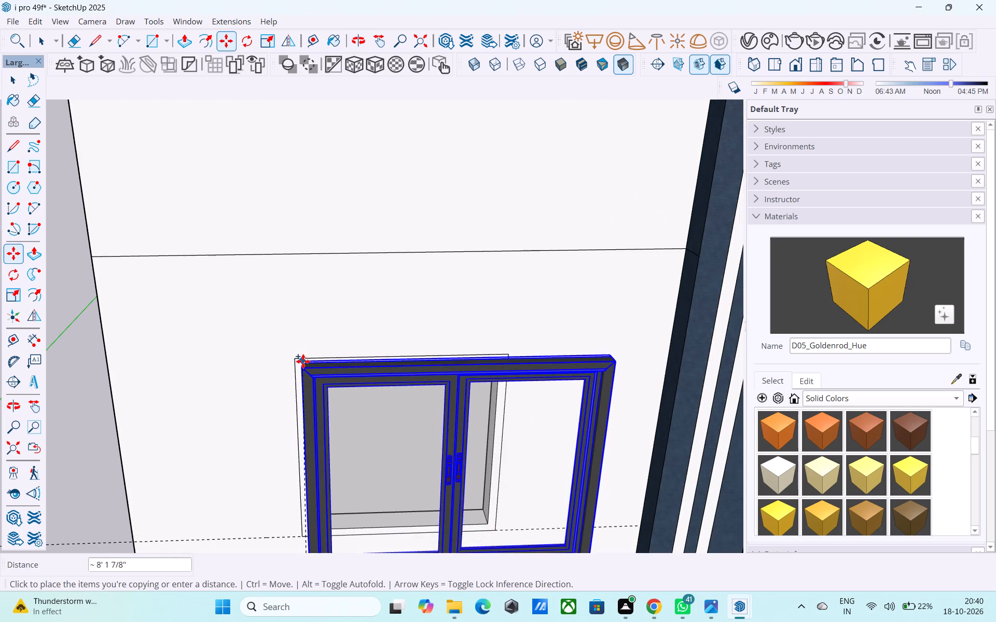
pyautogui.click(300, 356)
# Scale the upper two-panel window's width down to fit the square opening's outer outline.
pyautogui.scroll(-6, 254, 390)
pyautogui.press('s')
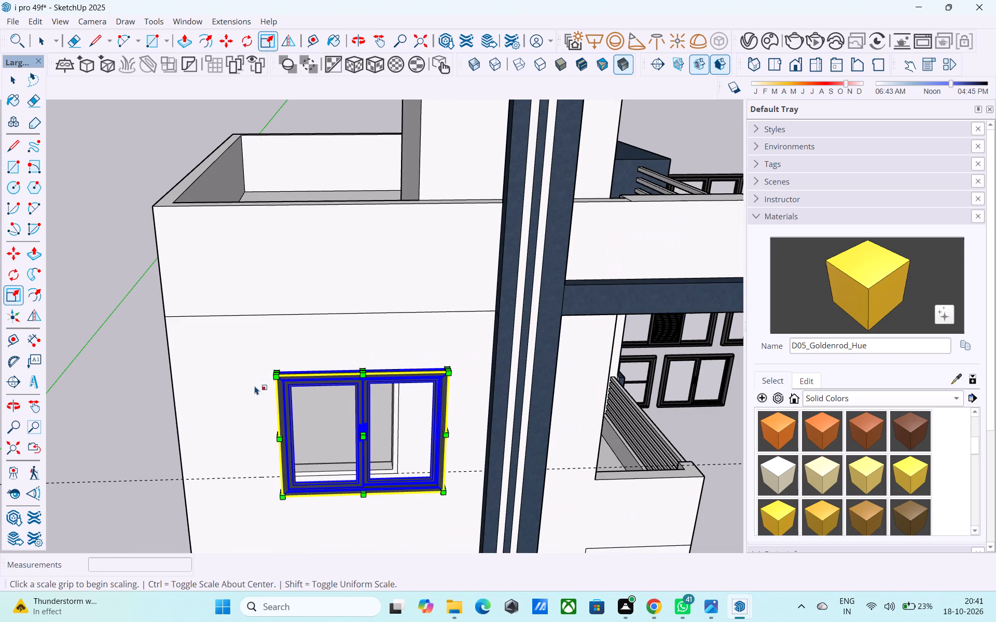
pyautogui.keyDown('shift'); pyautogui.moveTo(288, 427); pyautogui.dragTo(195, 277, button='middle'); pyautogui.keyUp('shift')
pyautogui.scroll(3, 348, 304)
pyautogui.moveTo(343, 276); pyautogui.dragTo(313, 310, button='middle')
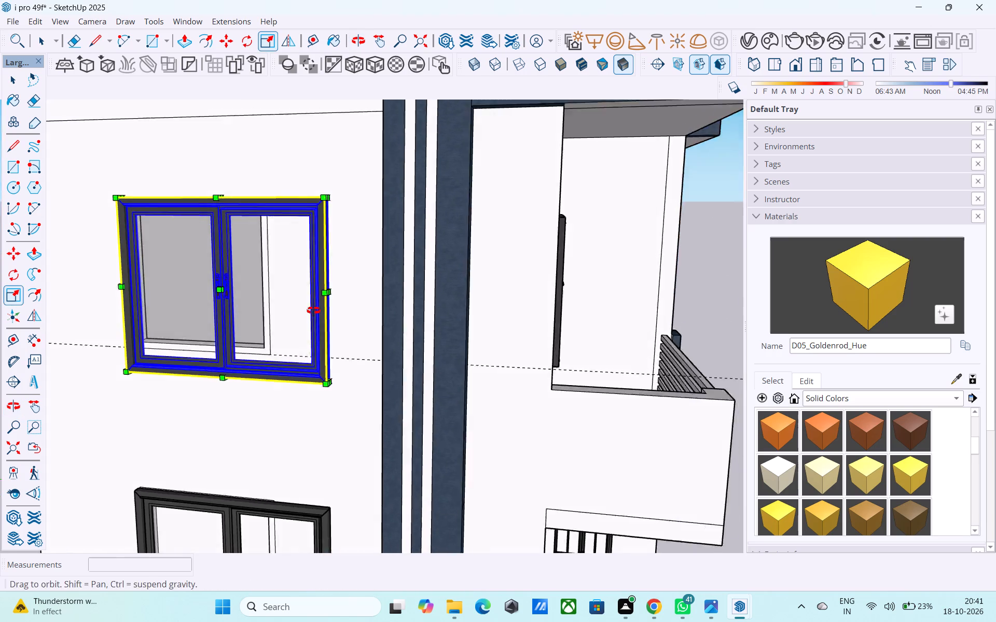
pyautogui.moveTo(313, 310); pyautogui.dragTo(287, 337, button='middle')
pyautogui.scroll(7, 286, 337)
pyautogui.click(280, 338)
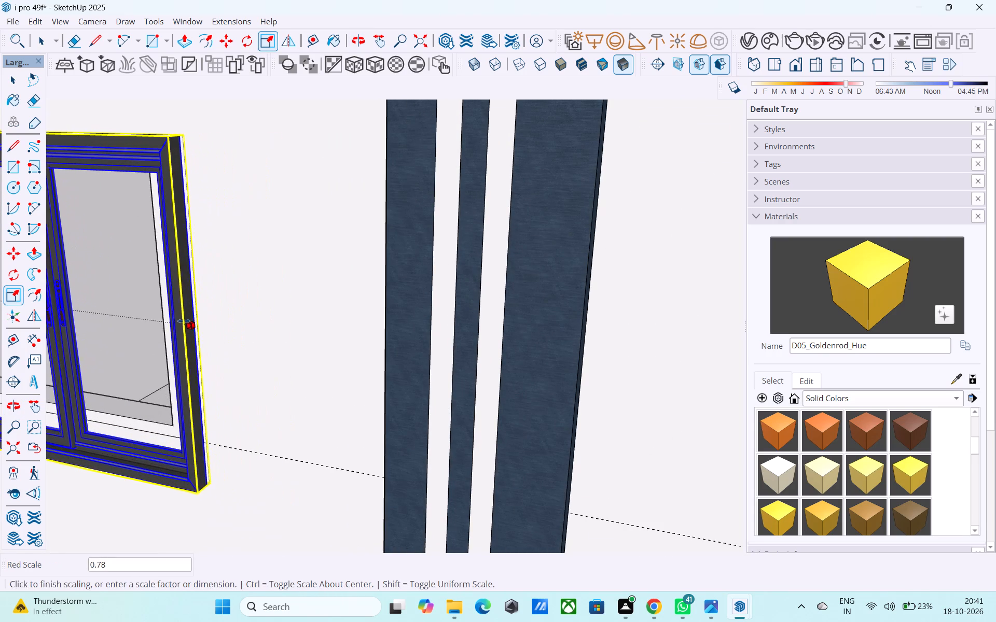
pyautogui.click(168, 318)
pyautogui.moveTo(171, 323); pyautogui.dragTo(267, 260, button='middle')
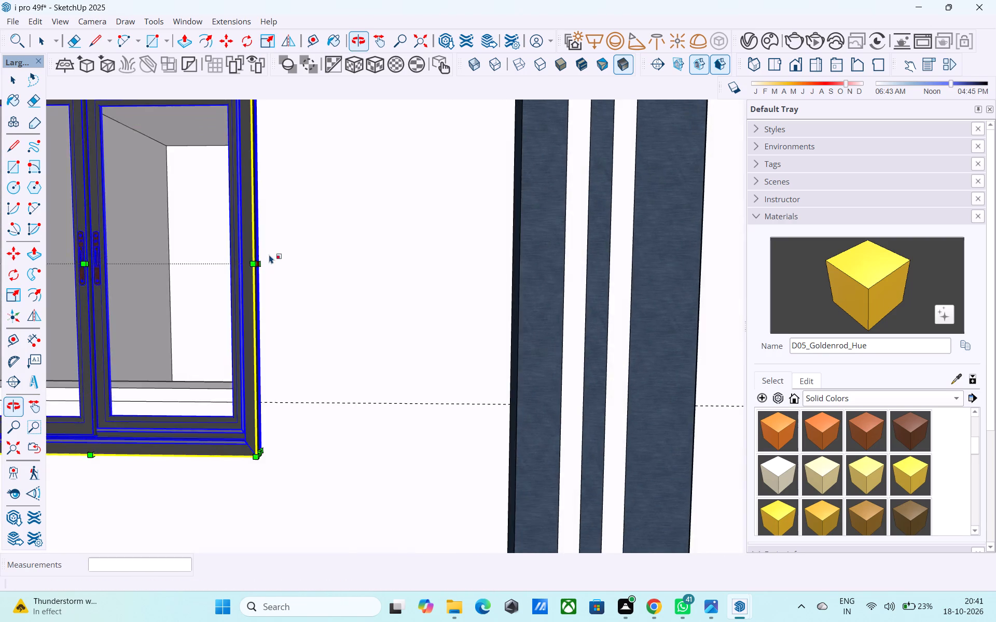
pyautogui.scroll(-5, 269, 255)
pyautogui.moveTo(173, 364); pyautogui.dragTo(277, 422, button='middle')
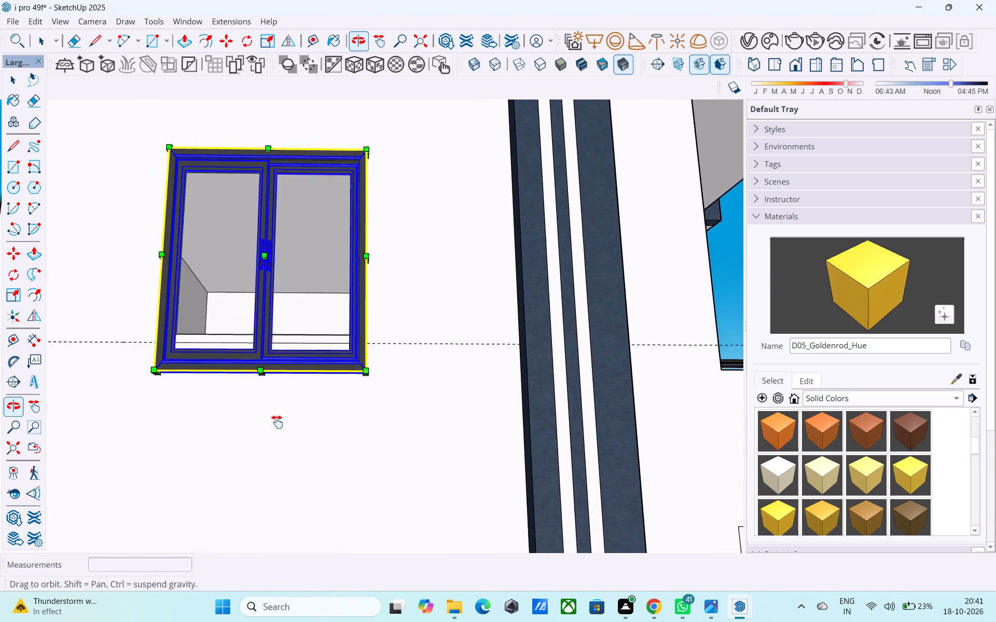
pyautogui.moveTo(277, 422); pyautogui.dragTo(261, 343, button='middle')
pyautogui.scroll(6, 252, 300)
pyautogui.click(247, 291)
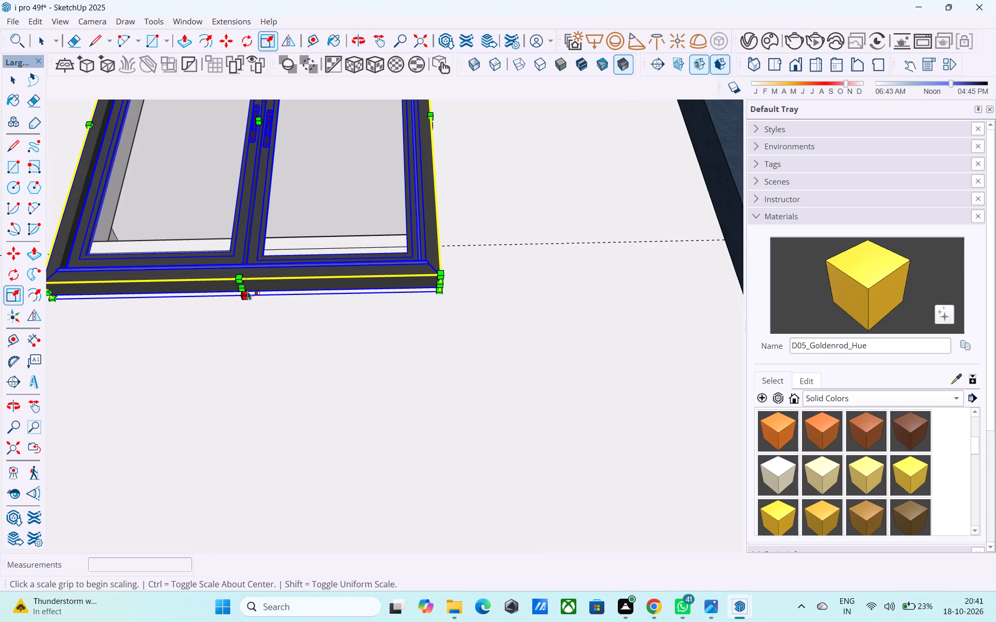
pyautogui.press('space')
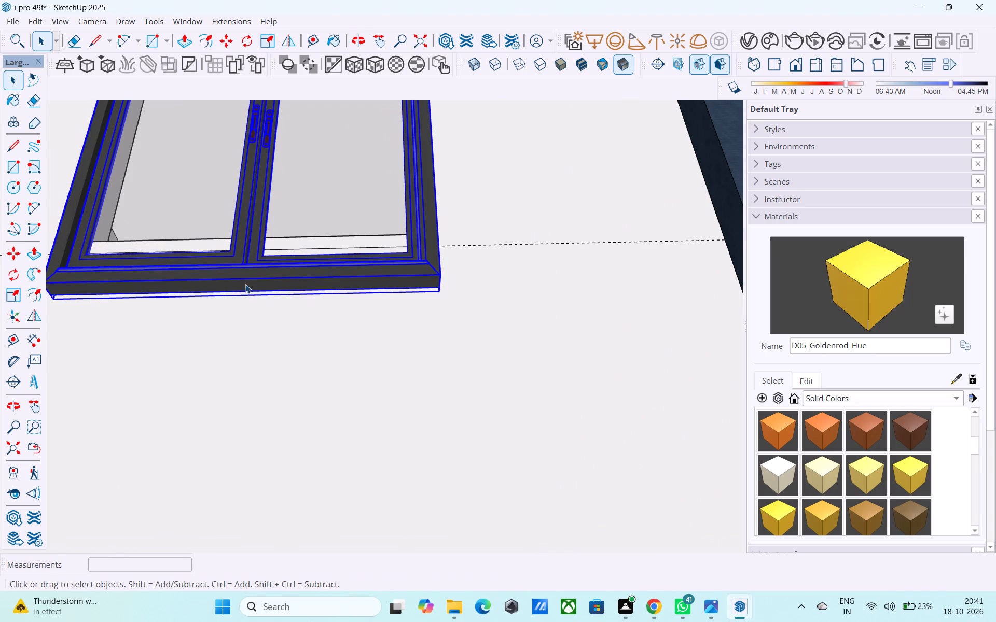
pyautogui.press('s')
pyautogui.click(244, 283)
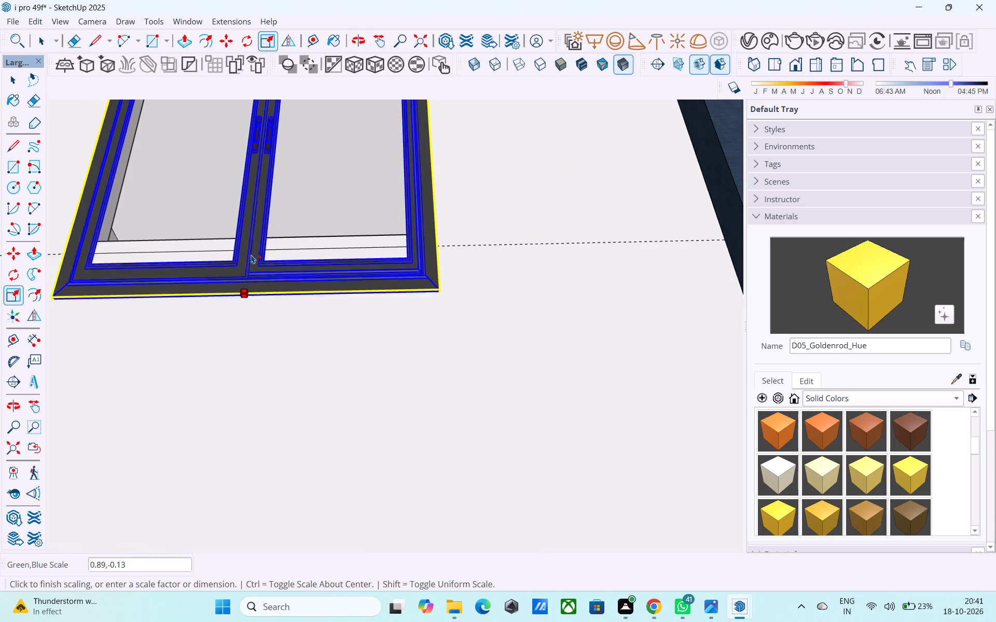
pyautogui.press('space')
# Scale the upper window's height by about 0.87 so its bottom edge meets the upper guide.
pyautogui.write('S')
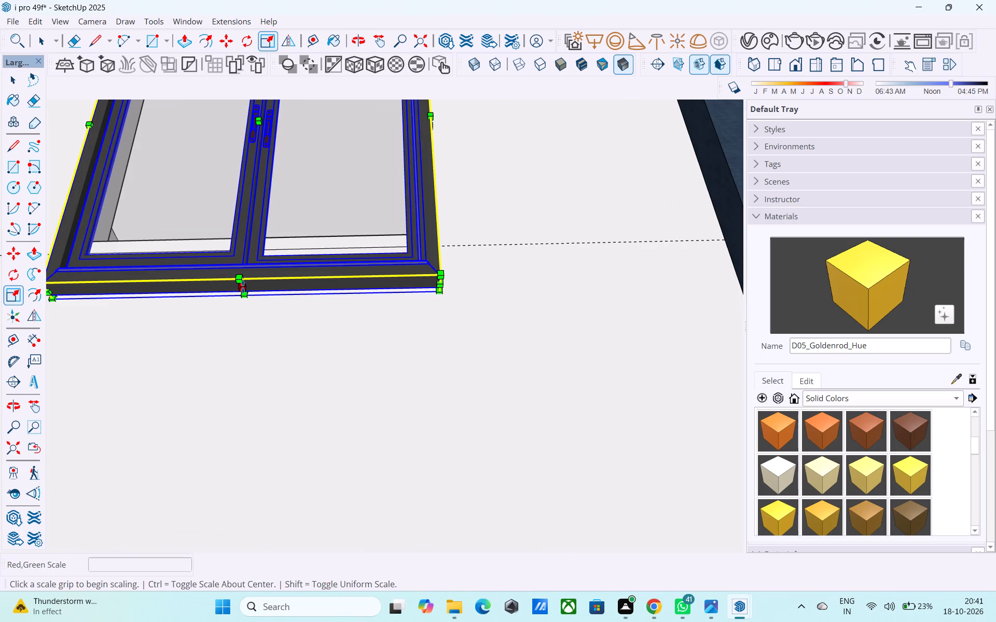
pyautogui.click(243, 287)
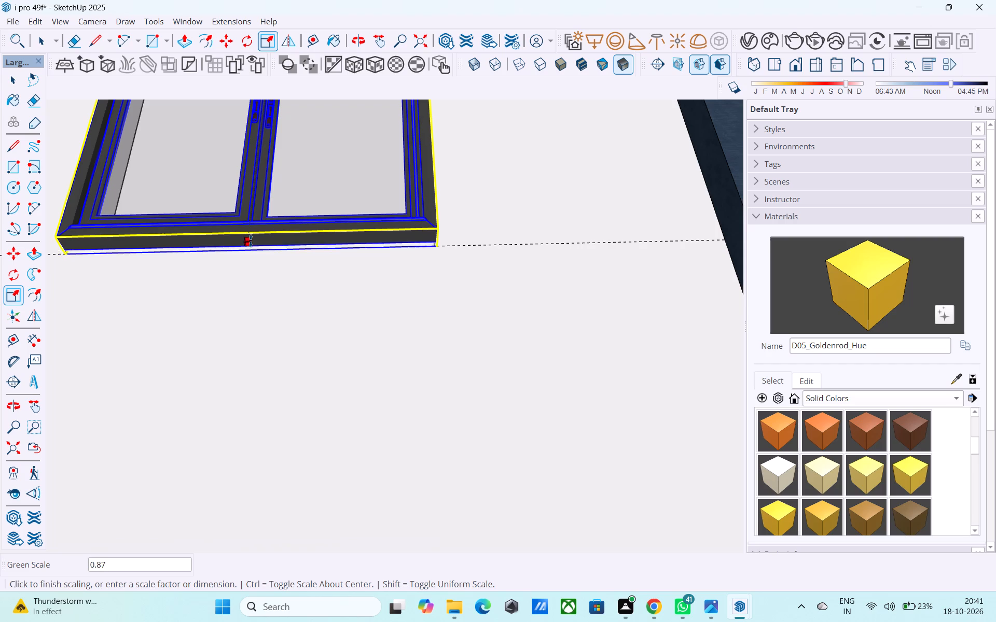
pyautogui.click(252, 244)
pyautogui.scroll(-15, 248, 281)
pyautogui.press('space')
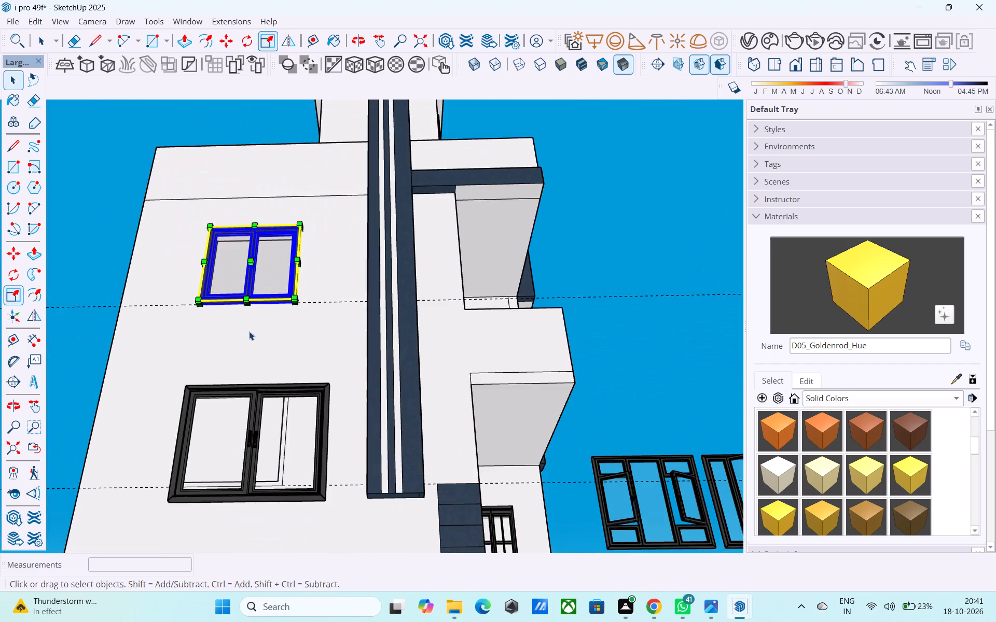
# Scale the lower two-panel window's width by 0.71 to fit the square opening's outer outline.
pyautogui.scroll(-4, 249, 331)
pyautogui.keyDown('shift'); pyautogui.moveTo(251, 342); pyautogui.dragTo(284, 376, button='middle'); pyautogui.keyUp('shift')
pyautogui.press('s')
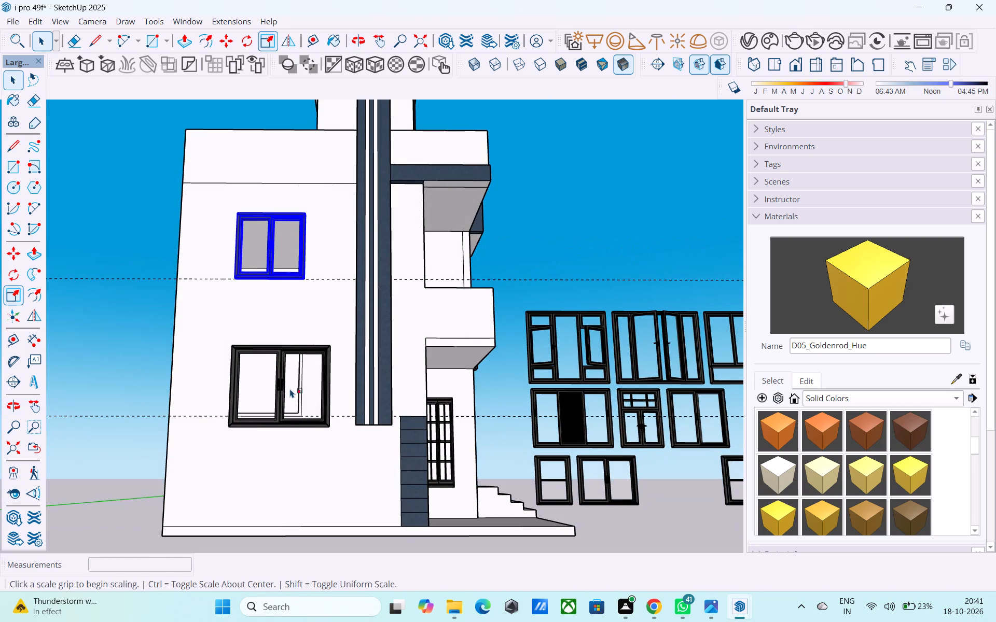
pyautogui.scroll(4, 328, 410)
pyautogui.press('space')
pyautogui.click(328, 410)
pyautogui.press('s')
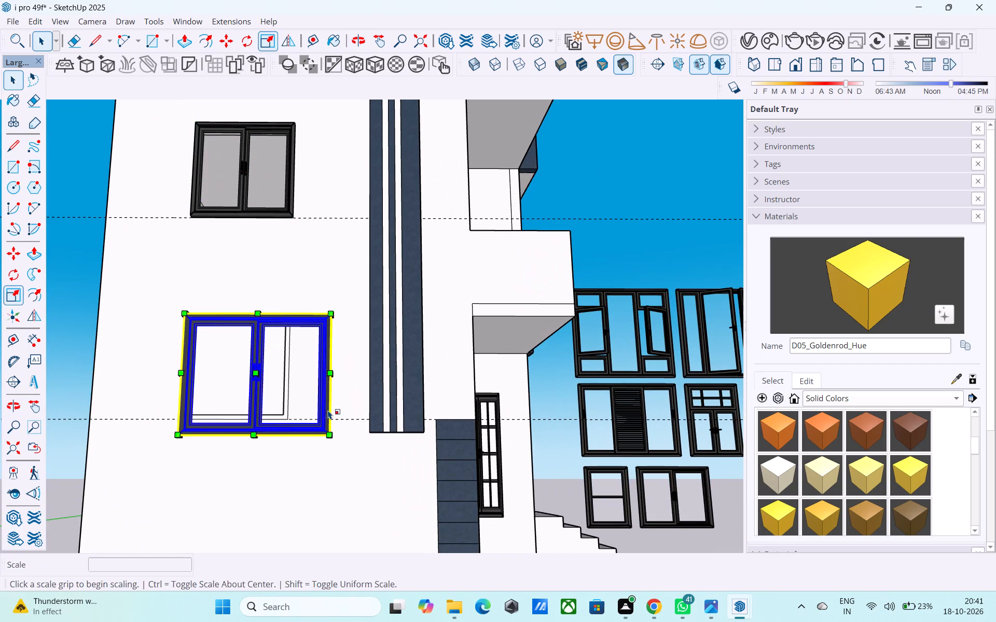
pyautogui.moveTo(328, 410); pyautogui.dragTo(278, 450, button='middle')
pyautogui.scroll(8, 280, 432)
pyautogui.moveTo(288, 408); pyautogui.dragTo(247, 452, button='middle')
pyautogui.scroll(4, 248, 451)
pyautogui.click(251, 442)
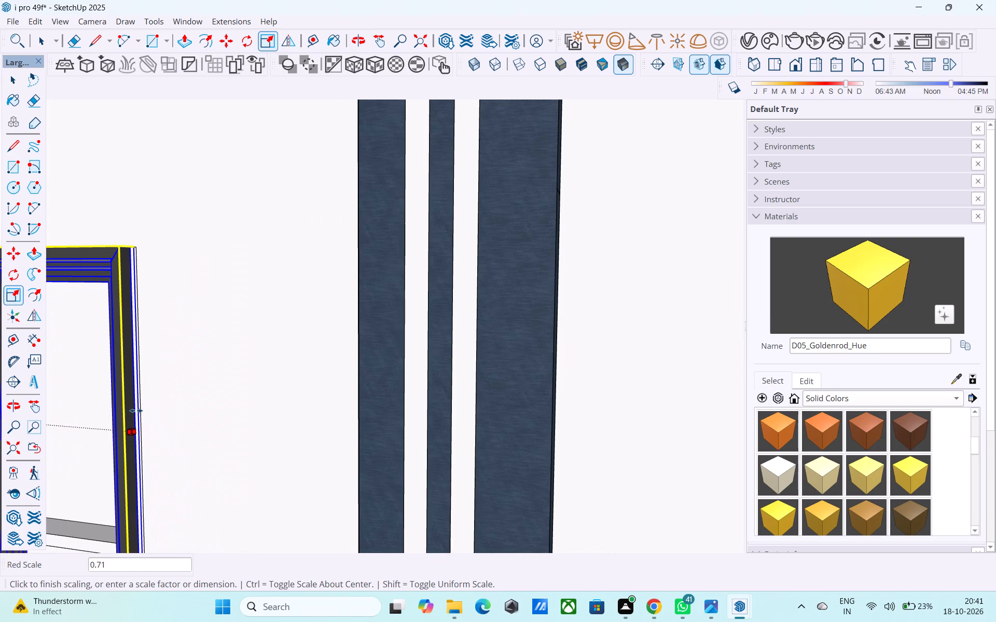
pyautogui.click(136, 410)
# Scale the lower window's height by 0.87 so its bottom edge meets the lower guide, and clear the selection.
pyautogui.scroll(-8, 159, 411)
pyautogui.scroll(-5, 327, 345)
pyautogui.moveTo(169, 375); pyautogui.dragTo(210, 348, button='middle')
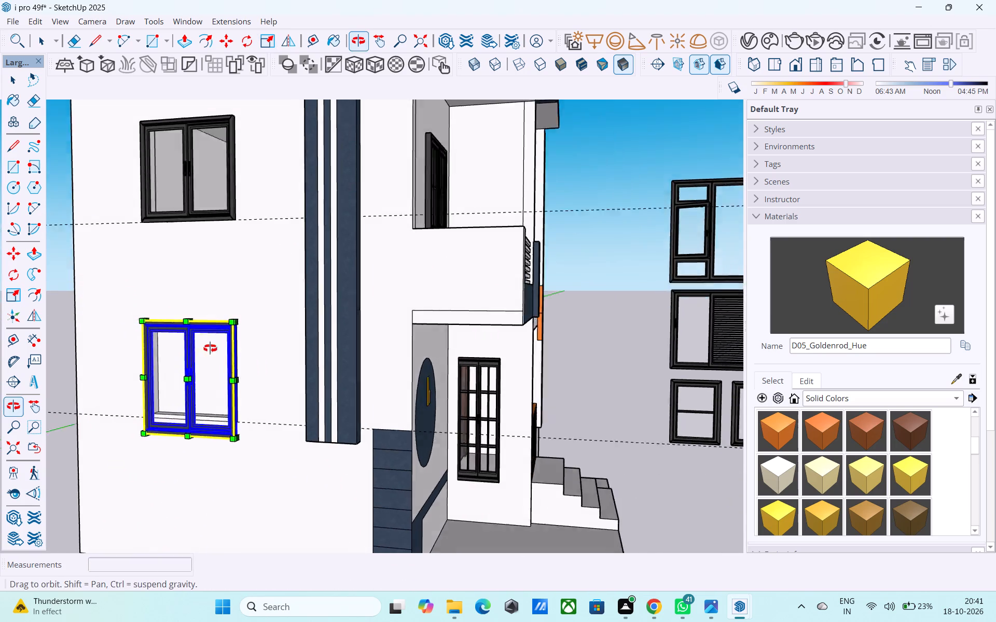
pyautogui.moveTo(210, 348); pyautogui.dragTo(294, 277, button='middle')
pyautogui.scroll(5, 230, 363)
pyautogui.moveTo(247, 399); pyautogui.dragTo(250, 315, button='middle')
pyautogui.scroll(11, 262, 282)
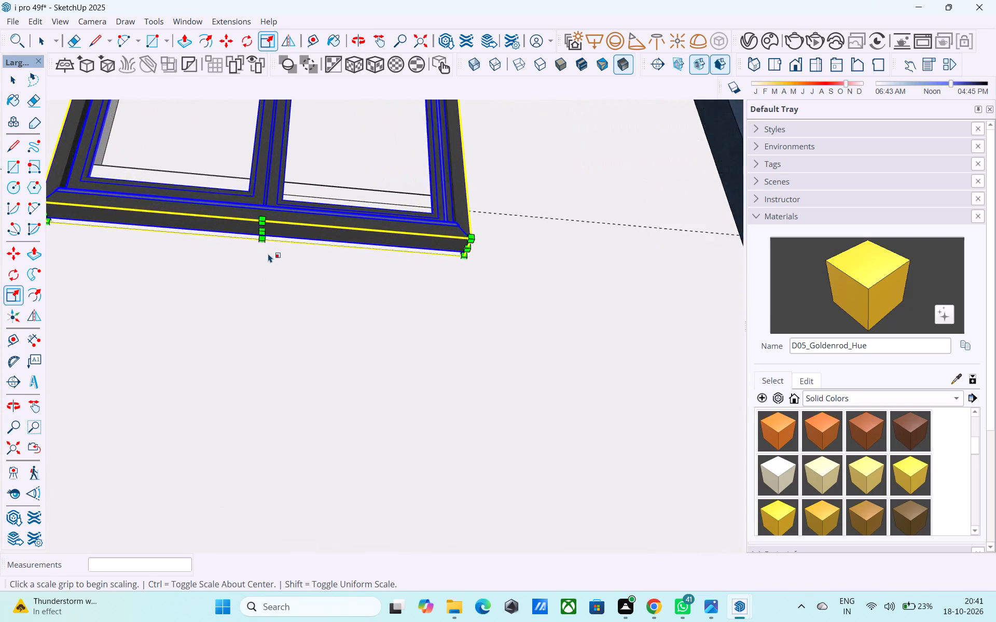
pyautogui.click(262, 228)
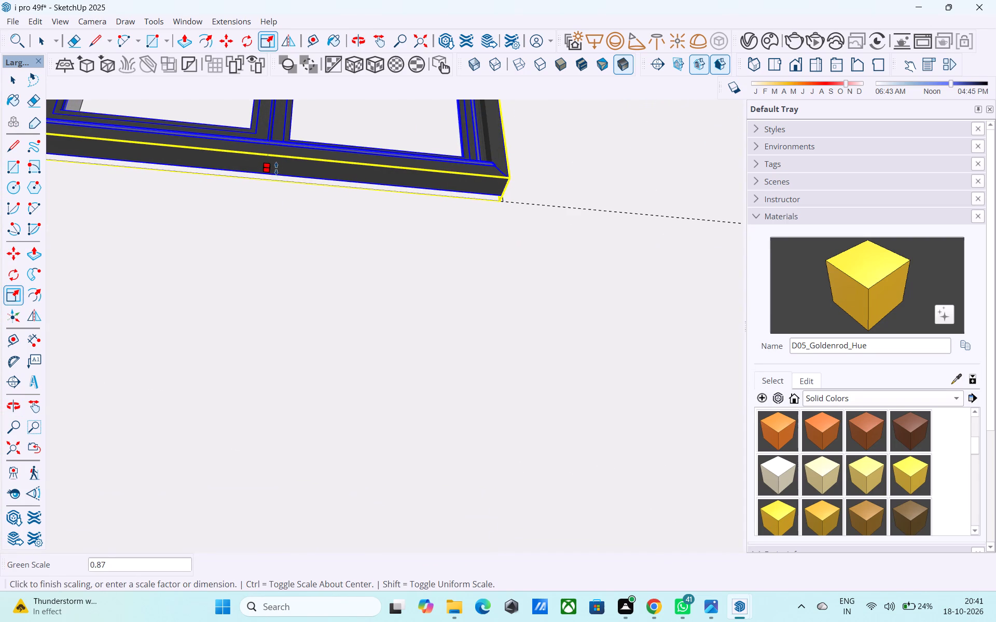
pyautogui.click(276, 168)
pyautogui.press('space')
pyautogui.scroll(-17, 263, 263)
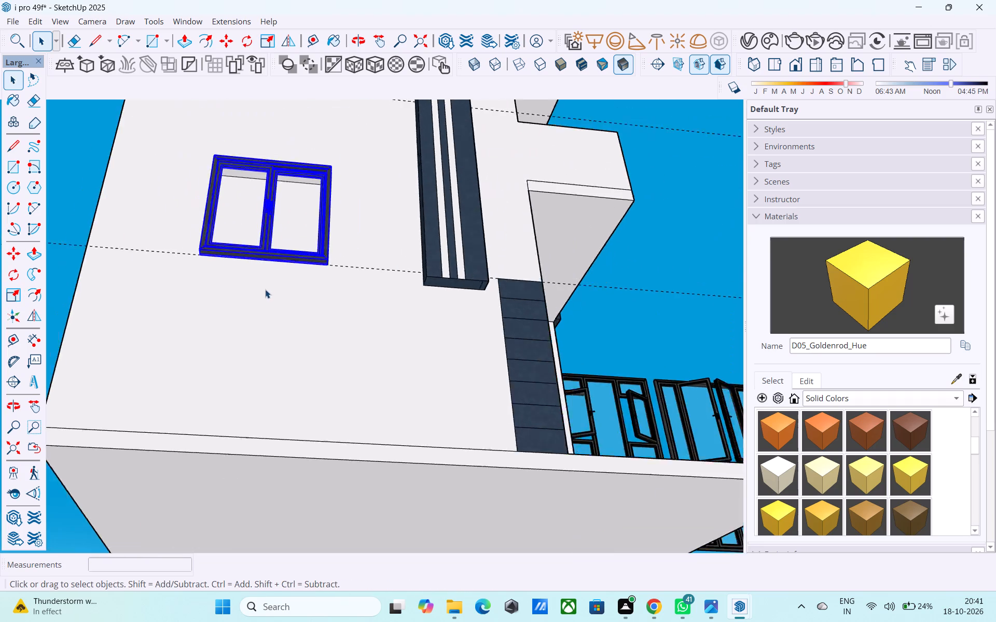
pyautogui.scroll(-2, 265, 289)
pyautogui.moveTo(268, 288); pyautogui.dragTo(228, 443, button='middle')
pyautogui.scroll(-7, 240, 434)
pyautogui.moveTo(241, 432); pyautogui.dragTo(245, 430, button='middle')
pyautogui.click(450, 247)
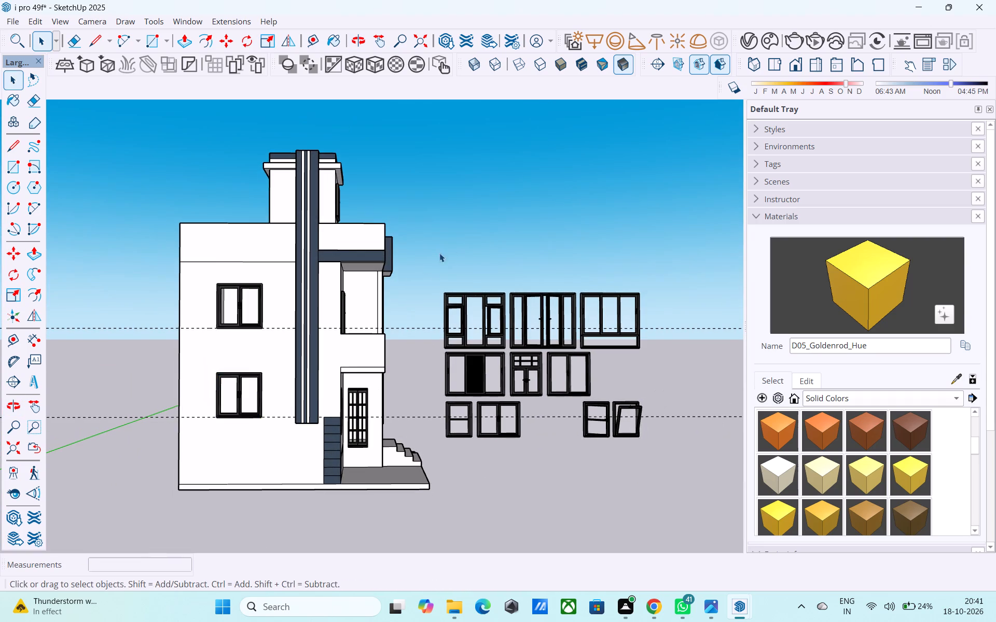
# Erase the two horizontal guide lines crossing the side wall at the square windows.
pyautogui.moveTo(337, 320); pyautogui.dragTo(400, 322, button='middle')
pyautogui.press('e')
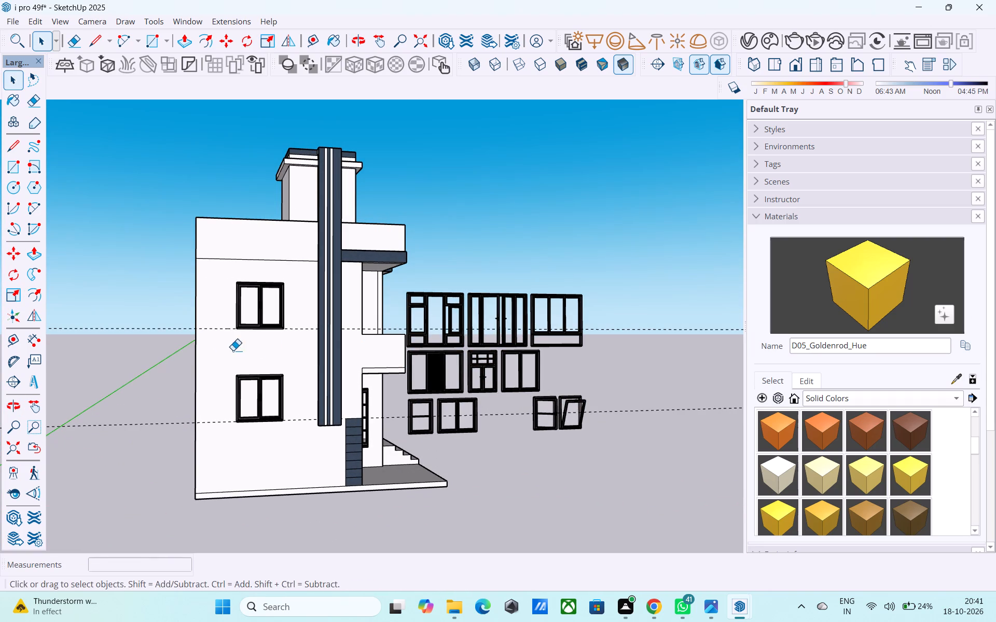
pyautogui.moveTo(227, 305); pyautogui.dragTo(200, 432)
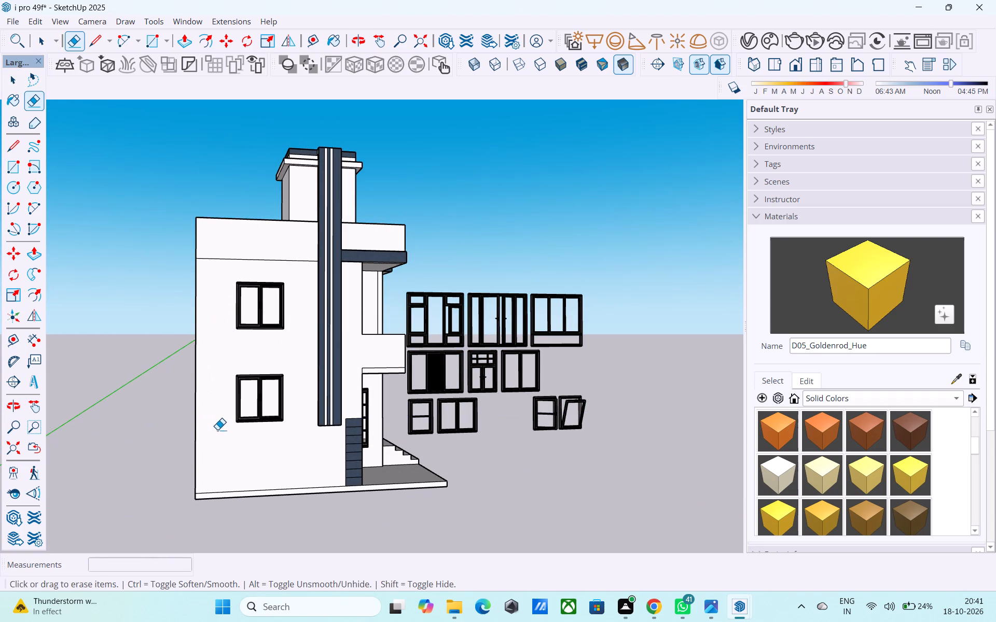
# Draw a 2' line from the top corner of the balcony's side parapet across the wall to the dark blue column.
pyautogui.moveTo(230, 427); pyautogui.dragTo(155, 419, button='middle')
pyautogui.moveTo(370, 363); pyautogui.dragTo(360, 366, button='middle')
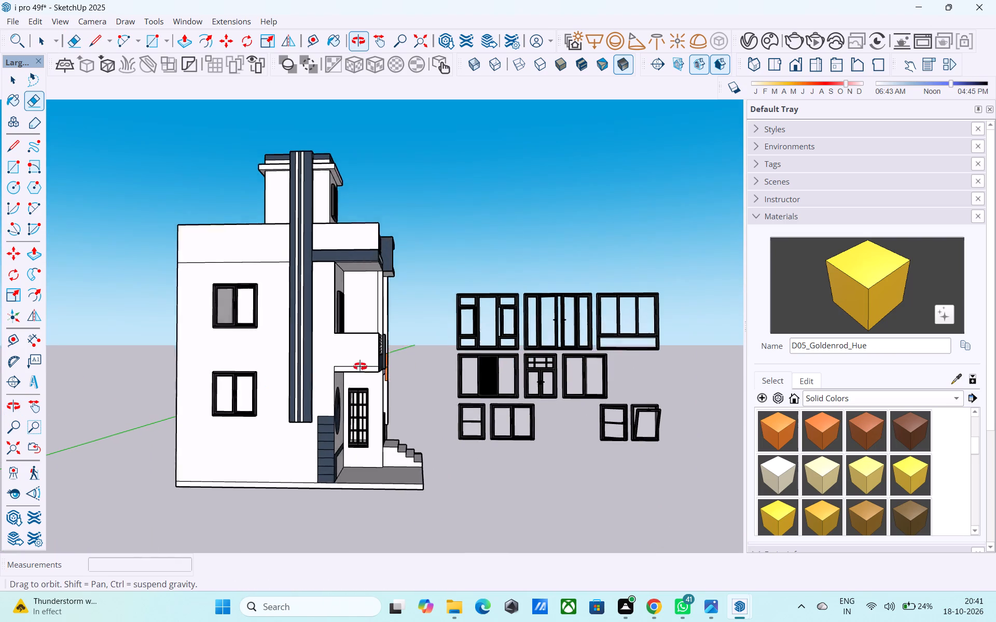
pyautogui.moveTo(360, 366); pyautogui.dragTo(265, 430, button='middle')
pyautogui.scroll(4, 276, 381)
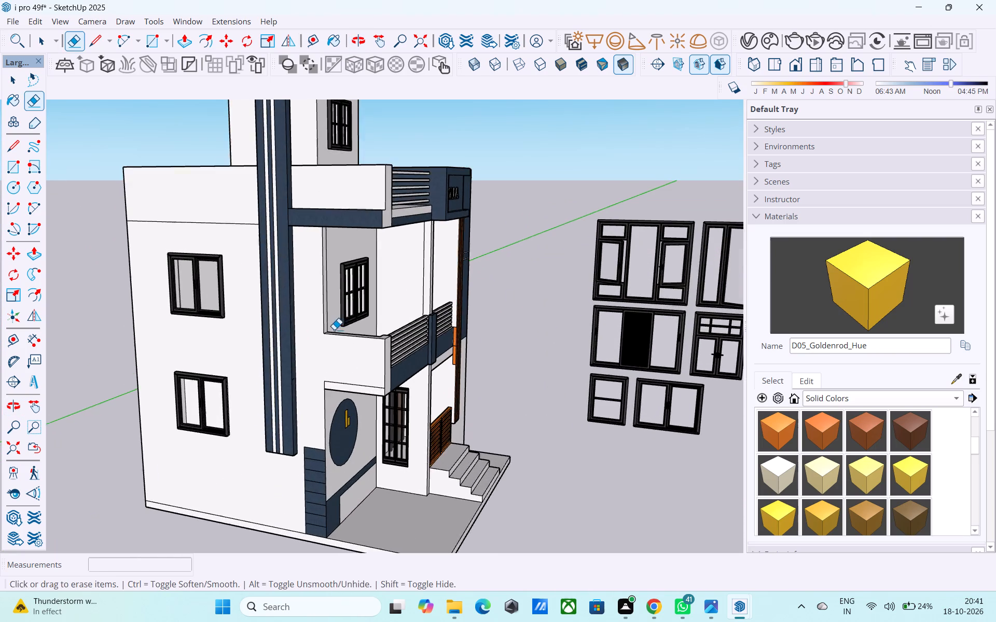
pyautogui.moveTo(337, 327); pyautogui.dragTo(316, 357, button='middle')
pyautogui.scroll(11, 316, 357)
pyautogui.press('l')
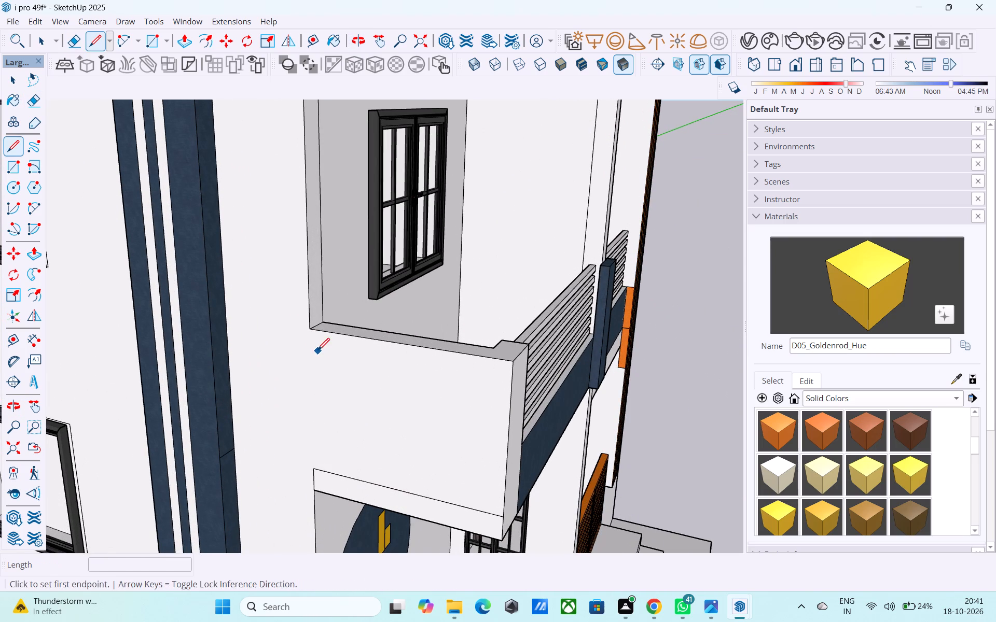
pyautogui.click(316, 329)
pyautogui.click(222, 315)
# Draw a 2' line from the balcony's lower inner corner across the wall to the dark blue column.
pyautogui.moveTo(317, 488); pyautogui.dragTo(321, 483, button='middle')
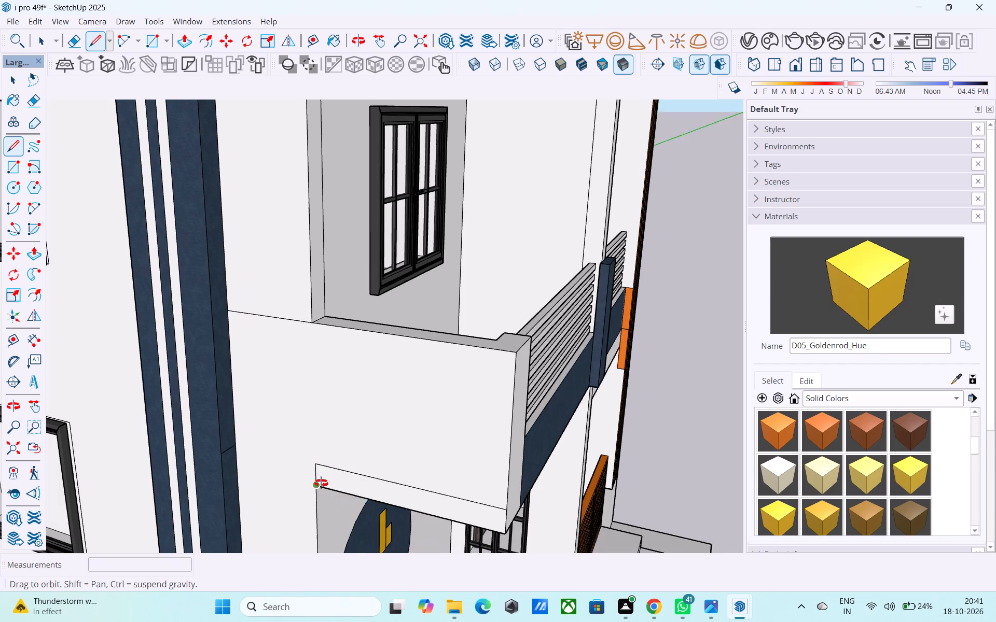
pyautogui.moveTo(321, 483); pyautogui.dragTo(396, 483, button='middle')
pyautogui.middleClick(398, 484)
pyautogui.moveTo(397, 487); pyautogui.dragTo(395, 485, button='middle')
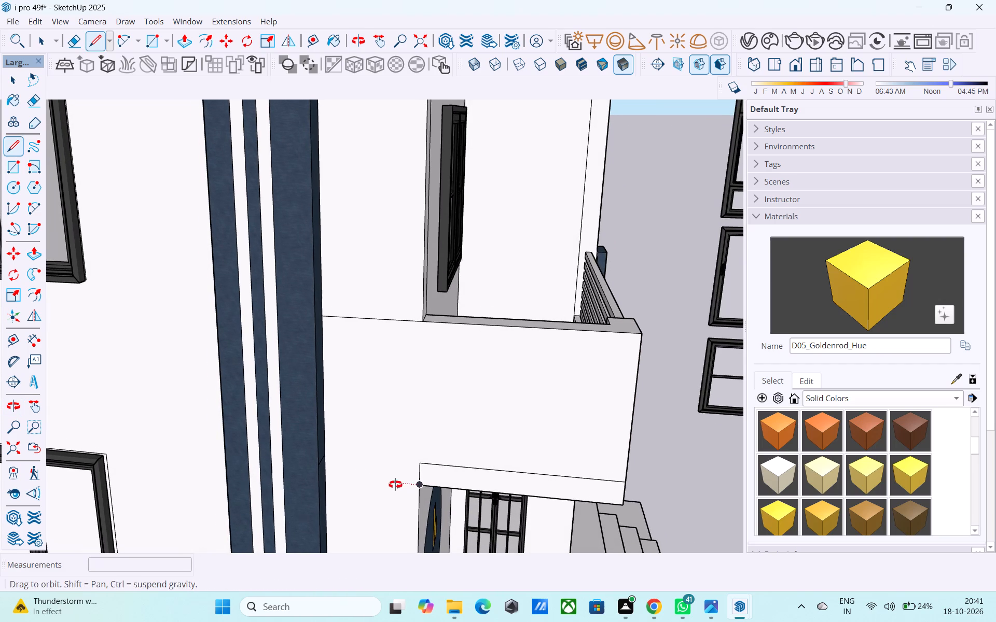
pyautogui.moveTo(395, 485); pyautogui.dragTo(341, 480, button='middle')
pyautogui.scroll(-2, 339, 475)
pyautogui.moveTo(339, 475); pyautogui.dragTo(328, 470, button='middle')
pyautogui.click(317, 472)
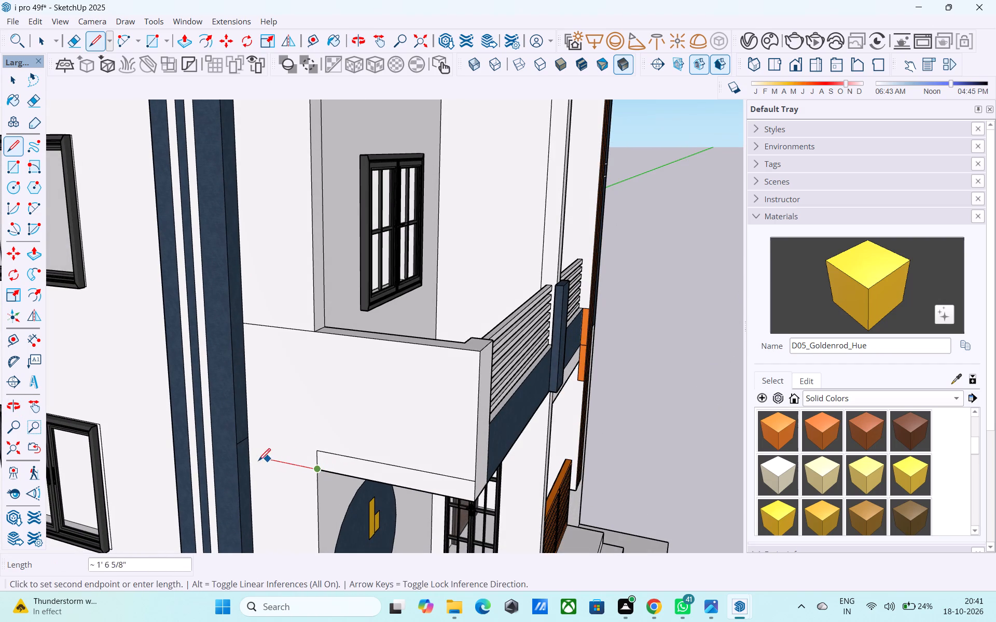
pyautogui.click(245, 460)
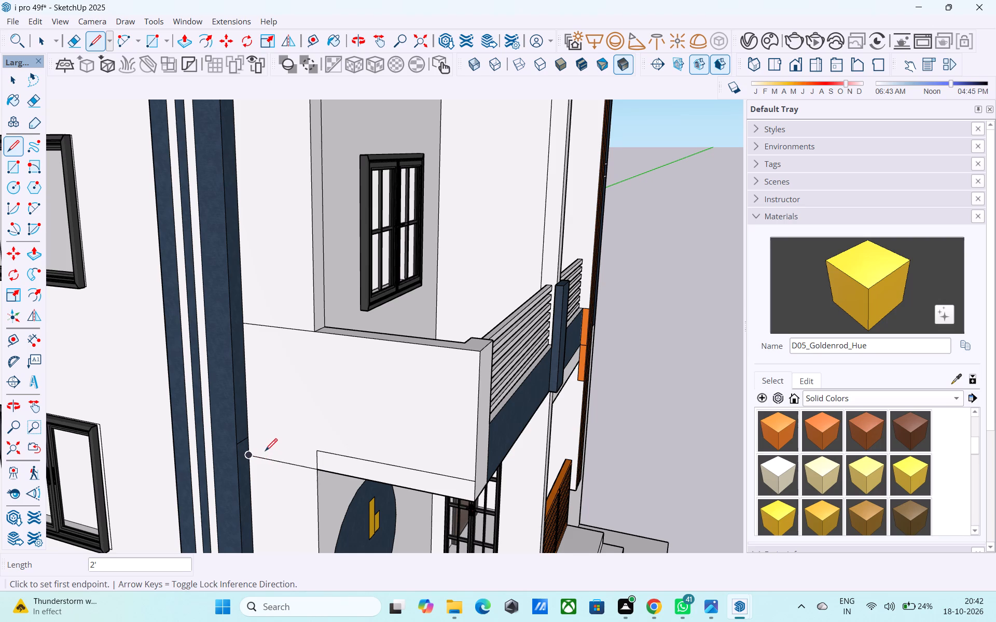
# Erase the leftover band edges along the bottom of the balcony's side wall.
pyautogui.scroll(-2, 327, 435)
pyautogui.moveTo(327, 435); pyautogui.dragTo(230, 416, button='middle')
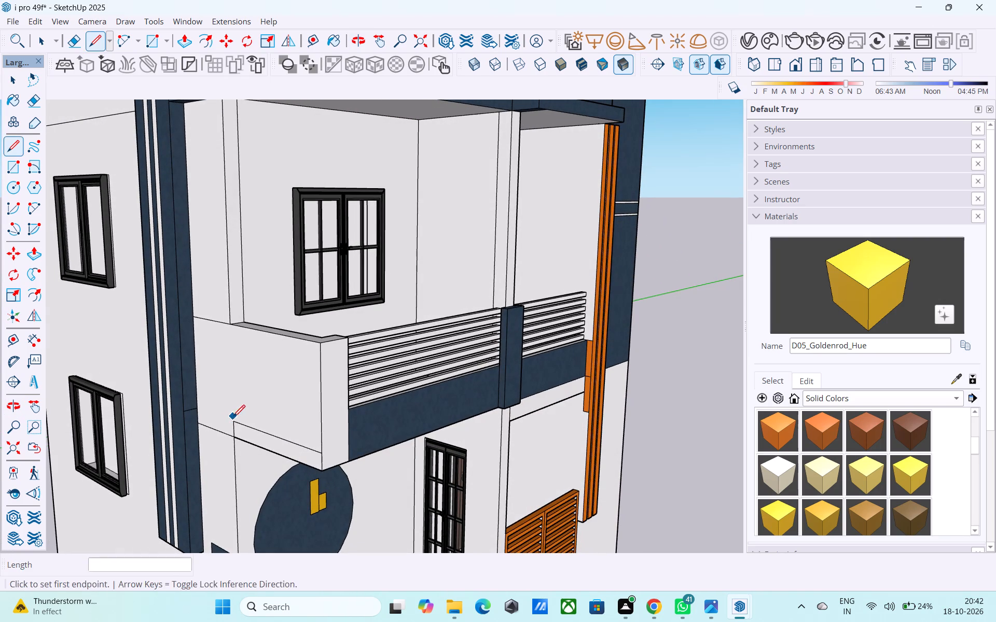
pyautogui.press('e')
pyautogui.moveTo(240, 431); pyautogui.dragTo(231, 419)
# Examine the balcony, front facade and side wall from several angles.
pyautogui.scroll(-4, 311, 420)
pyautogui.moveTo(329, 424); pyautogui.dragTo(296, 425, button='middle')
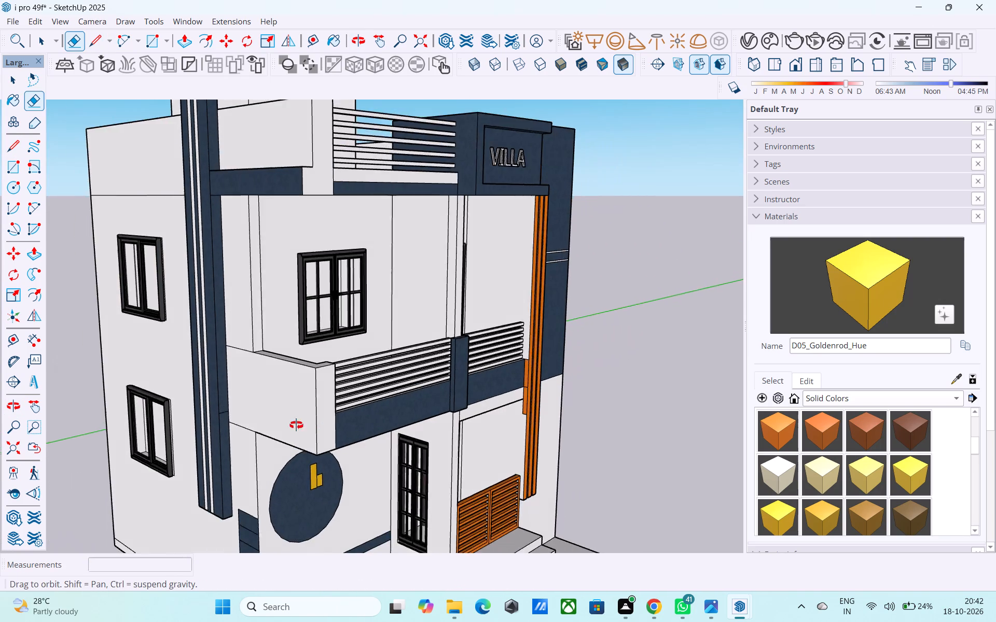
pyautogui.moveTo(296, 425); pyautogui.dragTo(190, 421, button='middle')
pyautogui.scroll(-3, 274, 363)
pyautogui.moveTo(276, 365); pyautogui.dragTo(463, 316, button='middle')
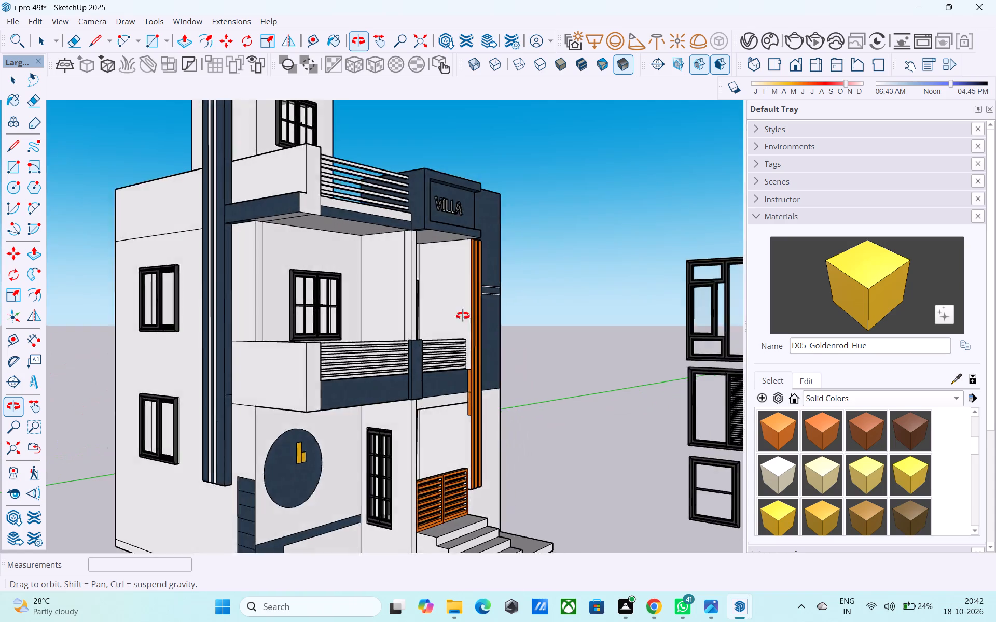
pyautogui.moveTo(463, 316); pyautogui.dragTo(509, 341, button='middle')
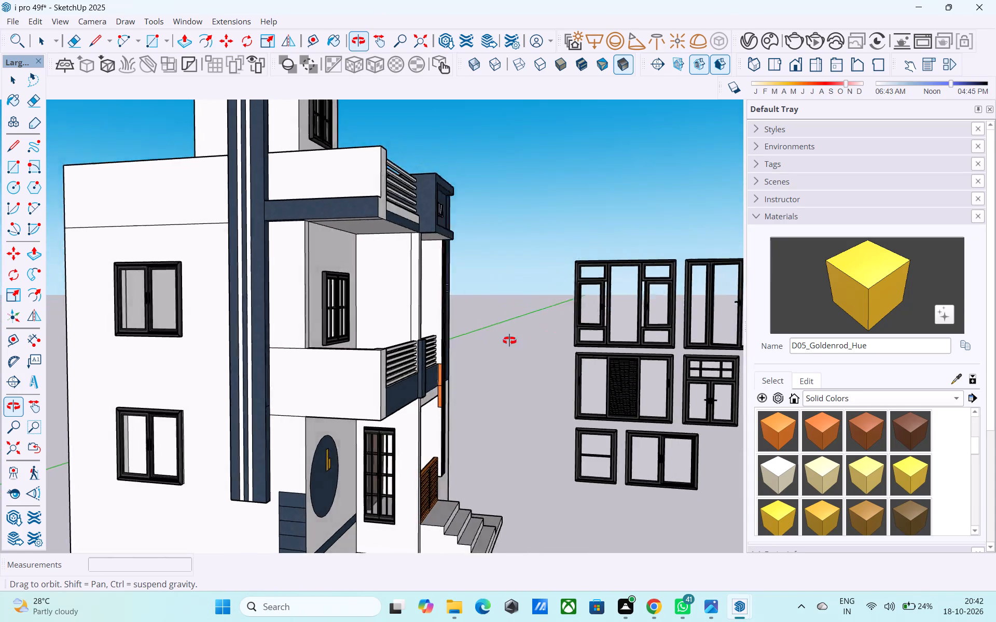
pyautogui.moveTo(509, 341); pyautogui.dragTo(403, 344, button='middle')
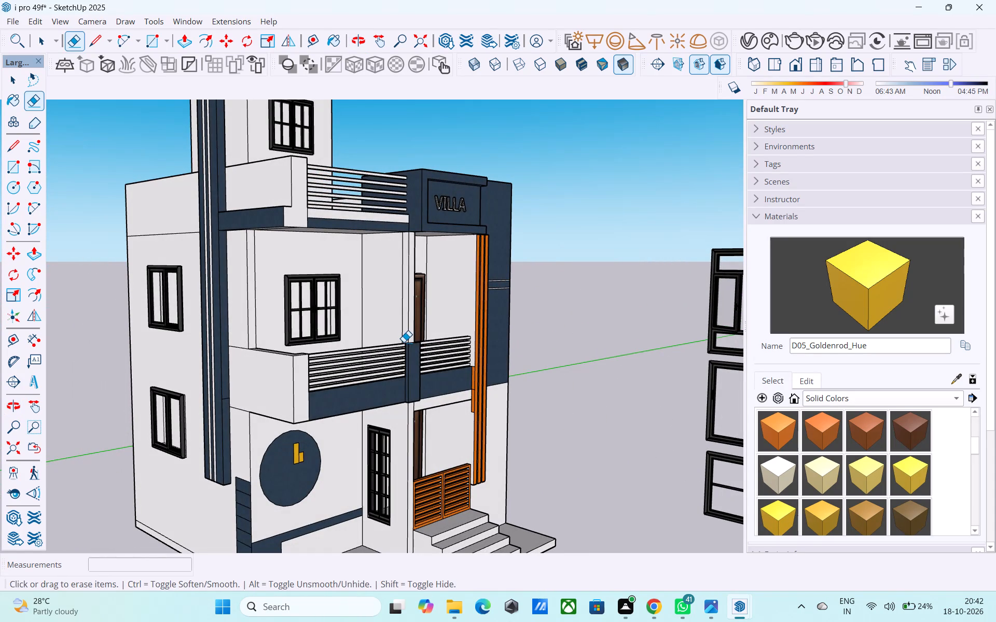
pyautogui.keyDown('shift'); pyautogui.moveTo(409, 335); pyautogui.dragTo(548, 400, button='middle'); pyautogui.keyUp('shift')
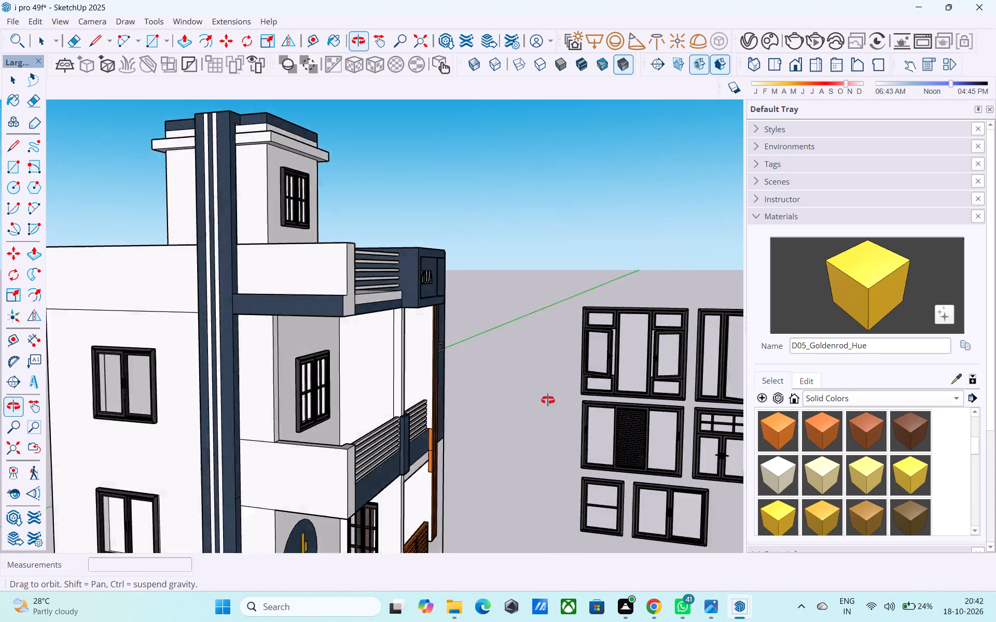
pyautogui.keyDown('shift'); pyautogui.moveTo(548, 400); pyautogui.dragTo(602, 360, button='middle'); pyautogui.keyUp('shift')
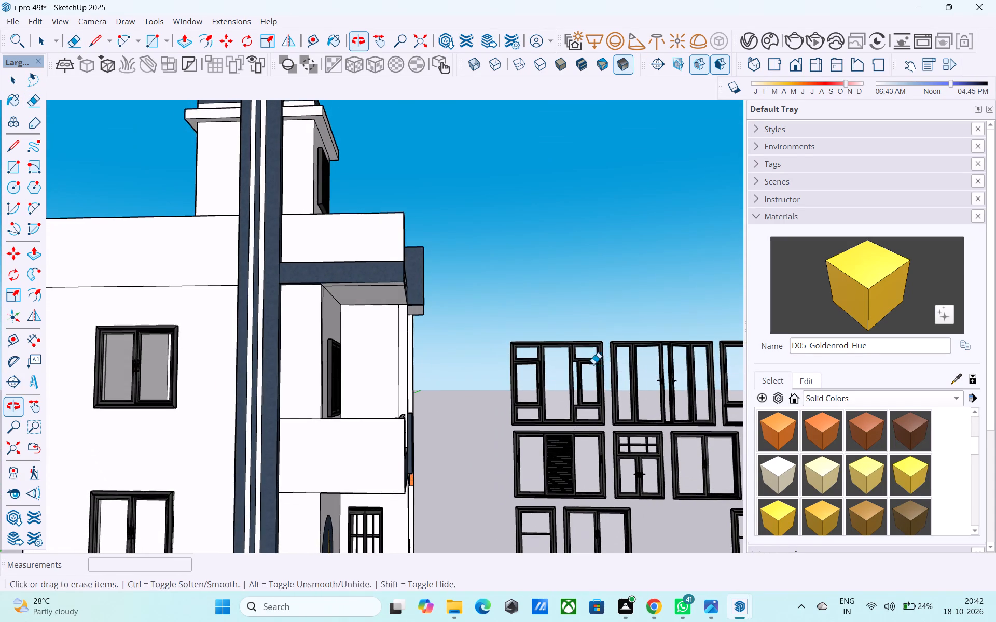
pyautogui.moveTo(525, 369); pyautogui.dragTo(523, 411, button='middle')
# Draw a rectangle 6' high by 2' wide on the upper-floor balcony wall, around the corner from the grilled window.
pyautogui.press('space')
pyautogui.scroll(2, 368, 367)
pyautogui.moveTo(366, 367); pyautogui.dragTo(349, 359, button='middle')
pyautogui.press('r')
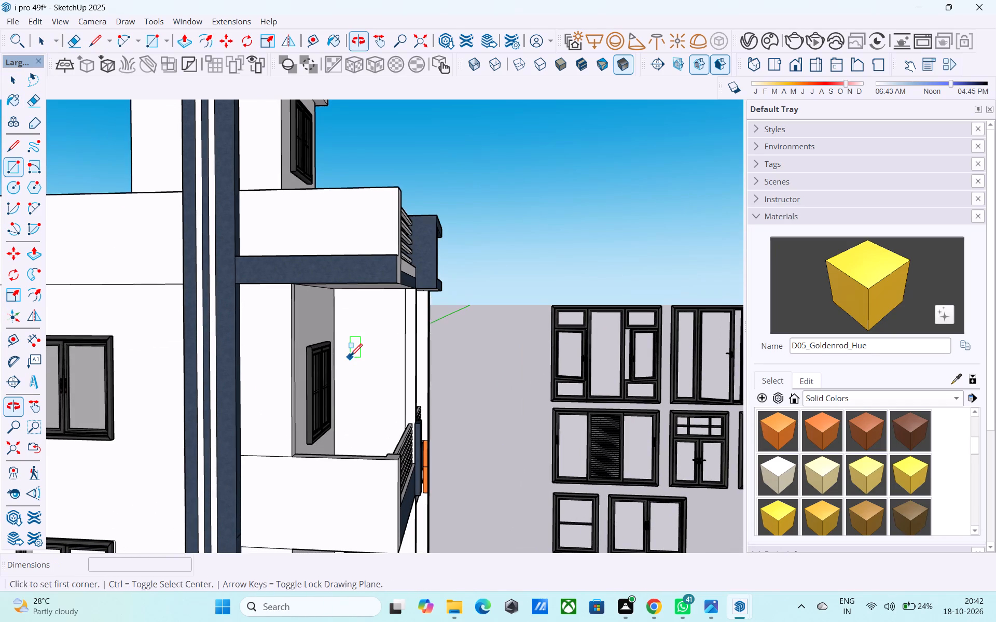
pyautogui.moveTo(352, 357); pyautogui.dragTo(363, 376, button='middle')
pyautogui.middleClick(365, 365)
pyautogui.scroll(2, 365, 363)
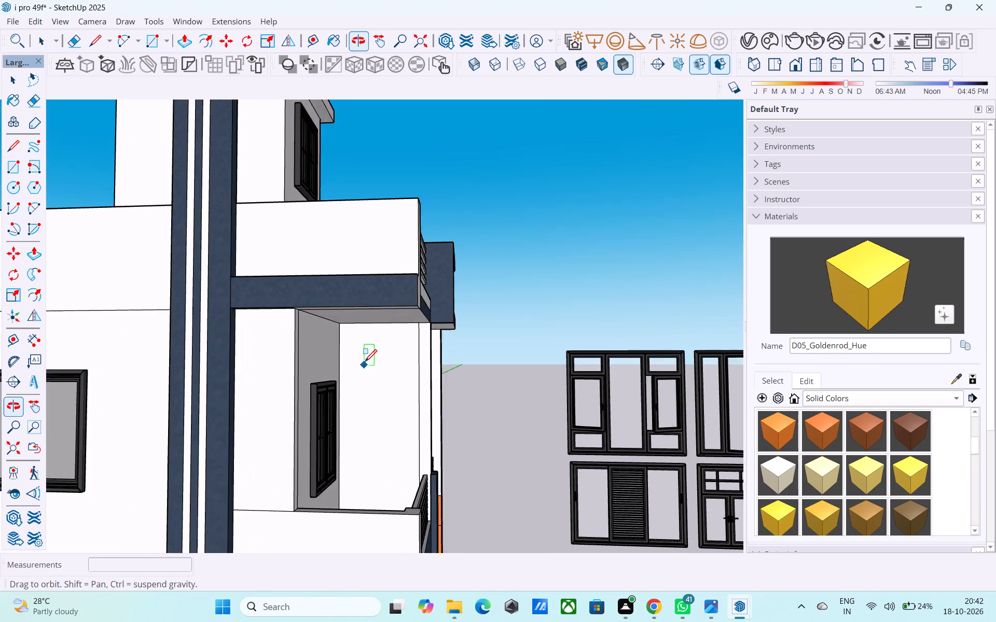
pyautogui.scroll(2, 365, 363)
pyautogui.click(349, 348)
pyautogui.scroll(-11, 362, 379)
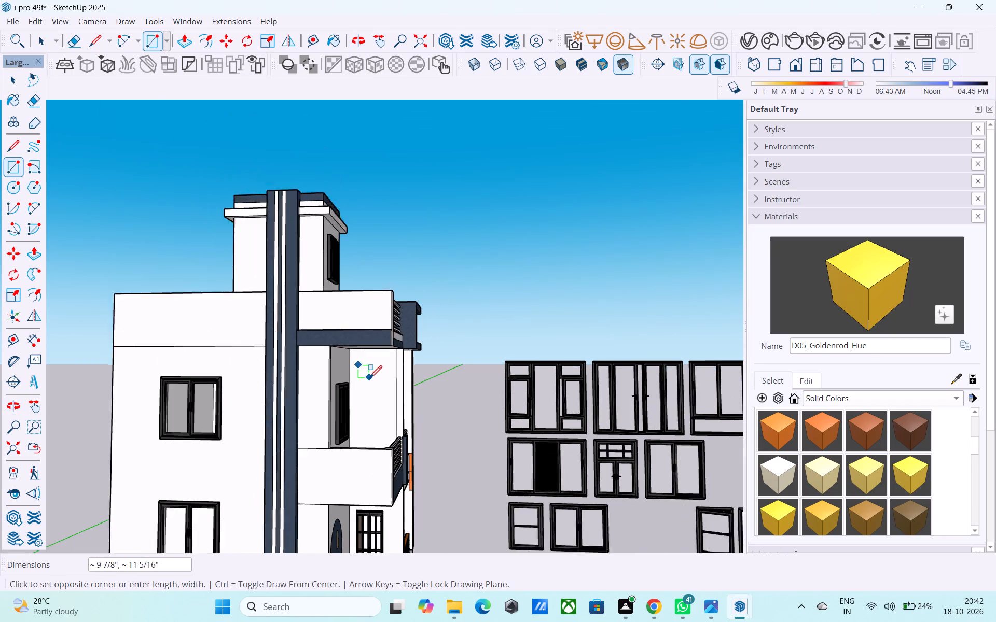
pyautogui.moveTo(384, 434); pyautogui.dragTo(402, 494, button='middle')
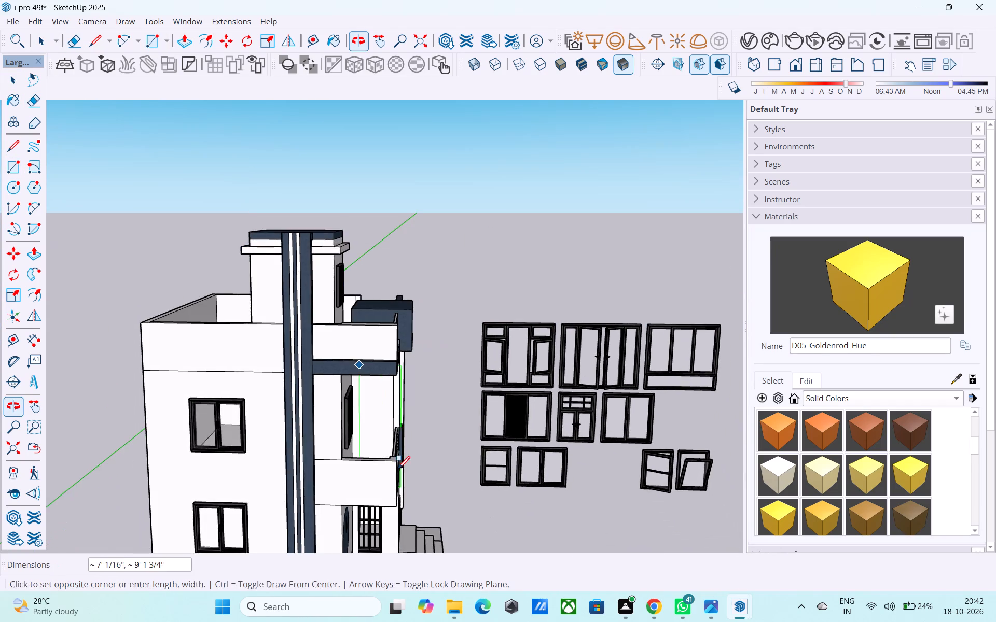
pyautogui.scroll(3, 396, 448)
pyautogui.moveTo(384, 437); pyautogui.dragTo(382, 412, button='middle')
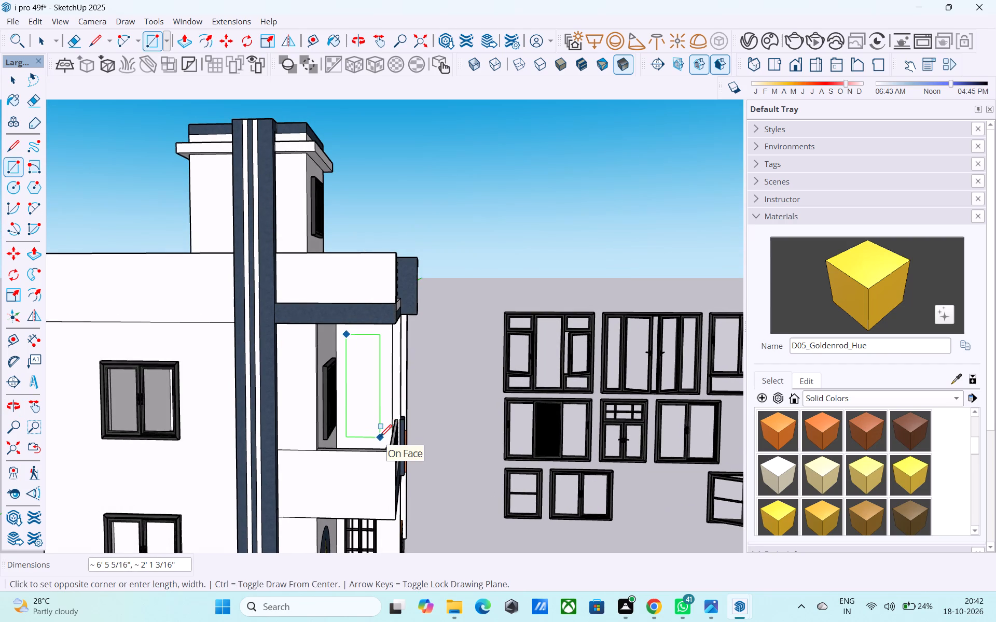
pyautogui.write("2',6'")
pyautogui.press('Return')
pyautogui.write("6',")
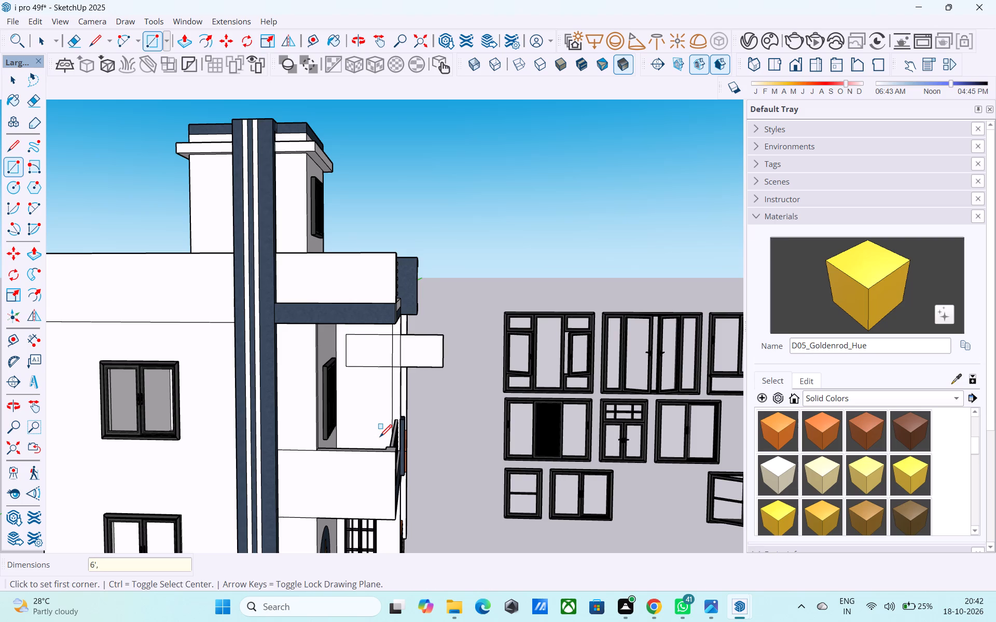
pyautogui.write("3'")
pyautogui.press('Return')
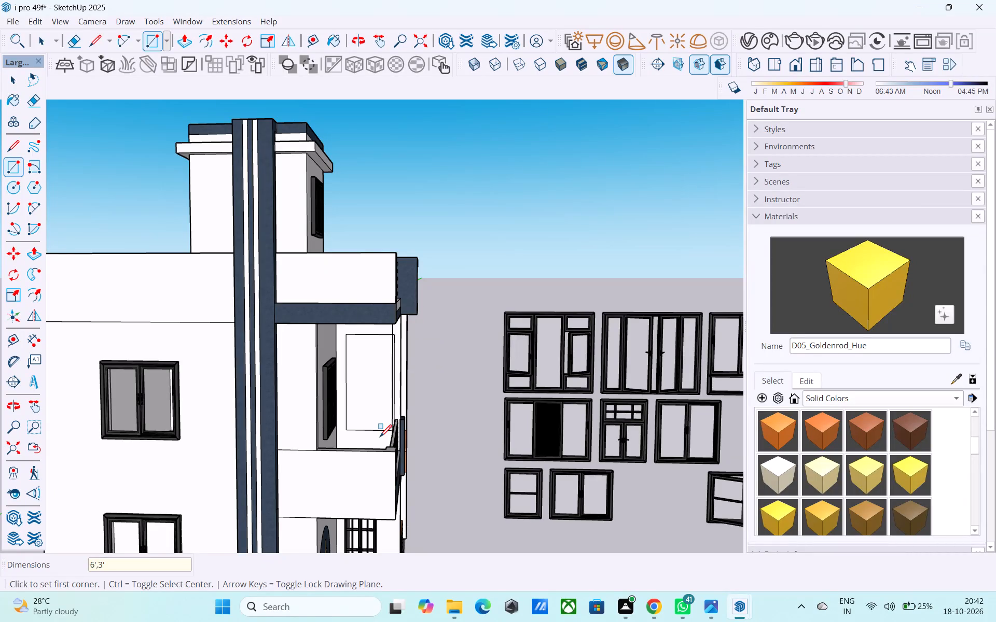
pyautogui.write("6',2'")
pyautogui.press('Return')
# Push the new rectangle 6" through the wall to cut a tall window opening.
pyautogui.scroll(-6, 385, 433)
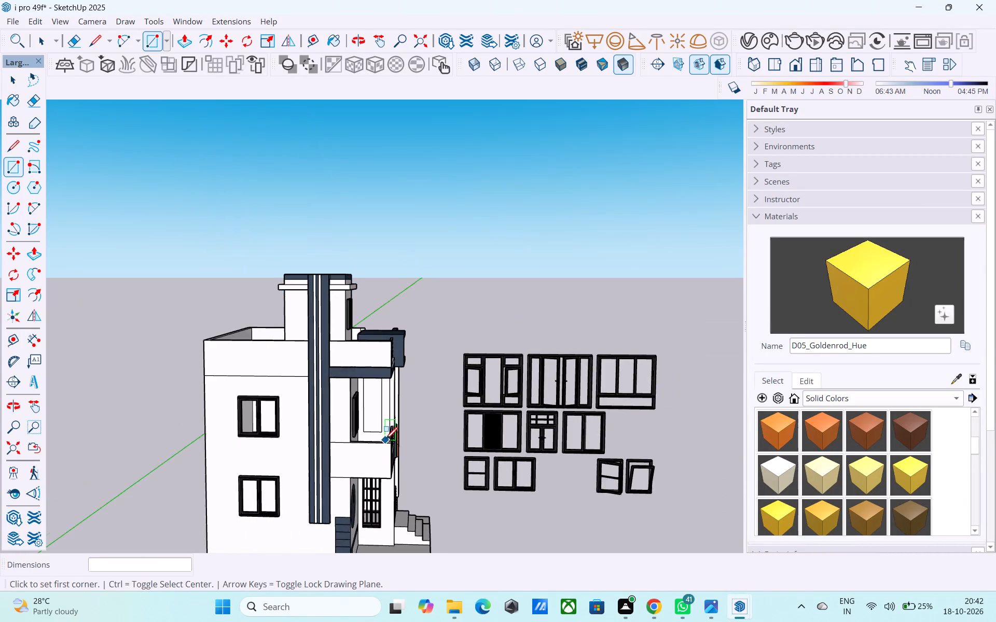
pyautogui.moveTo(389, 471); pyautogui.dragTo(372, 493, button='middle')
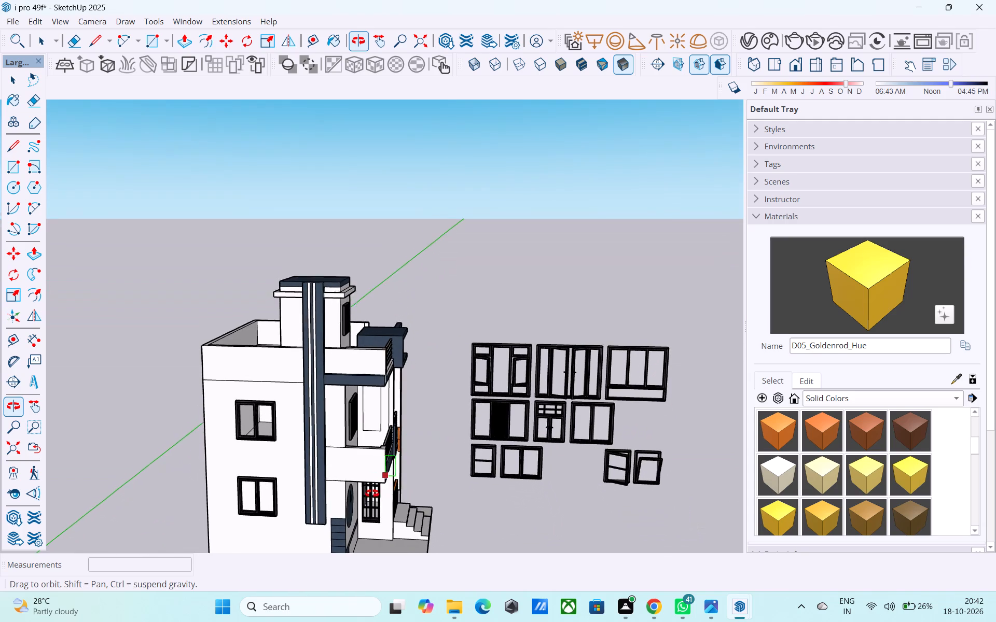
pyautogui.moveTo(372, 493); pyautogui.dragTo(372, 491, button='middle')
pyautogui.scroll(14, 403, 414)
pyautogui.press('space')
pyautogui.click(342, 412)
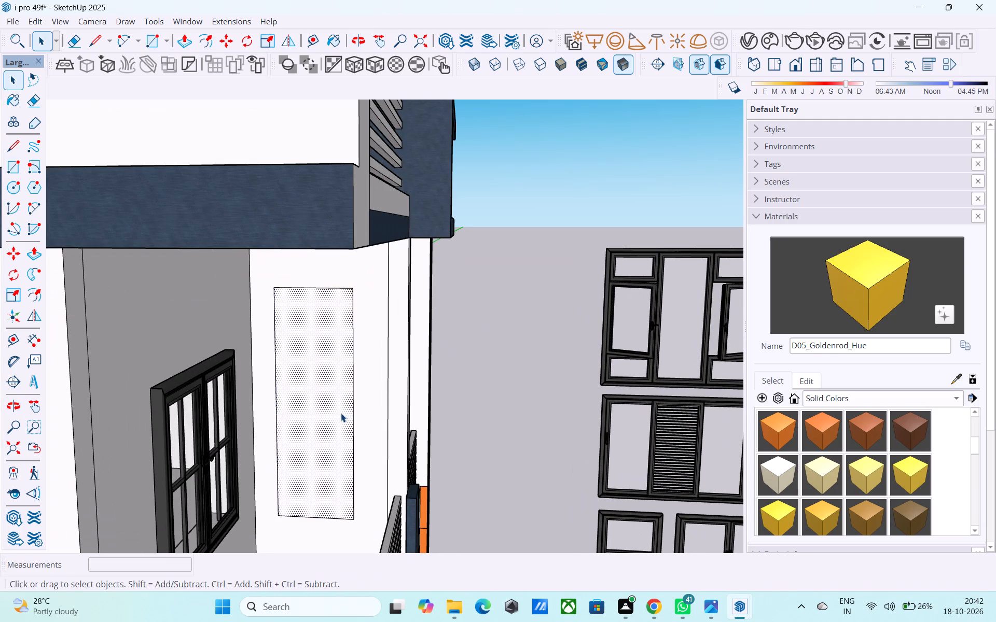
pyautogui.press('p')
pyautogui.click(305, 425)
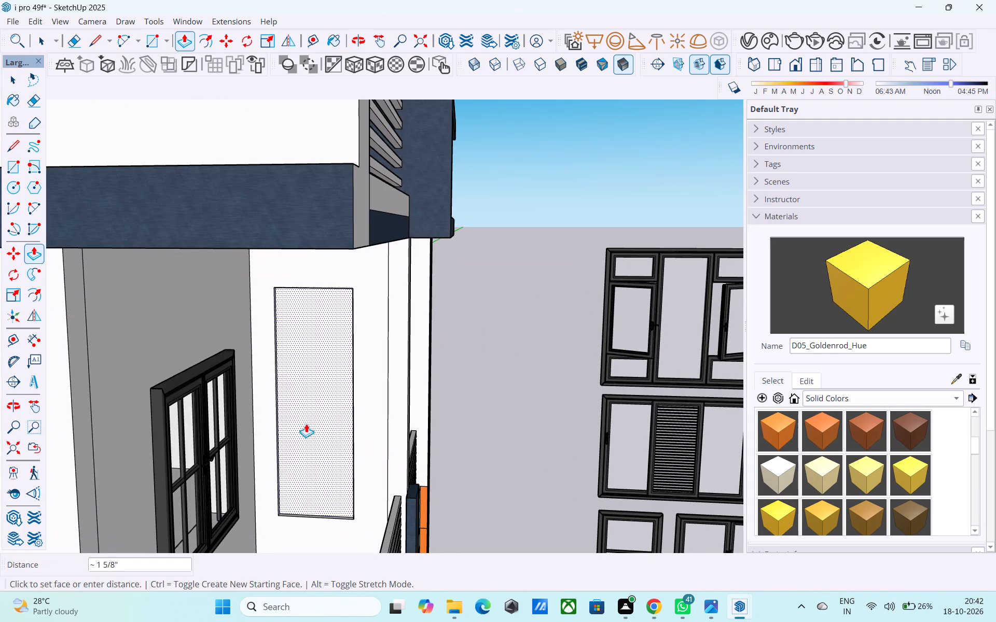
pyautogui.click(328, 379)
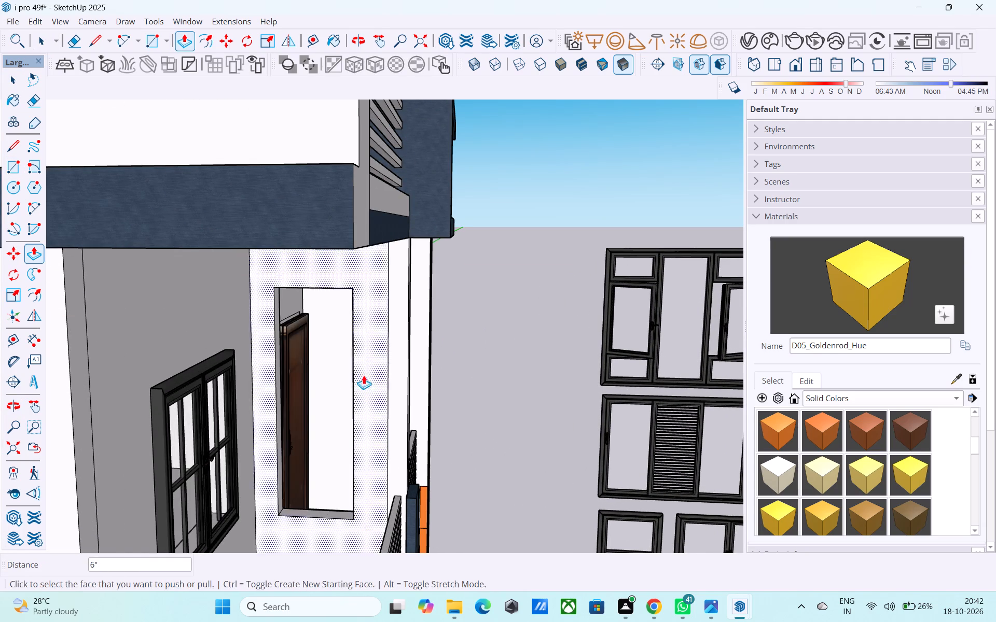
# Copy the tall ground-floor grilled window up to the new upper-floor opening, aligning it with the opening's top corner.
pyautogui.scroll(-9, 367, 376)
pyautogui.moveTo(421, 375); pyautogui.dragTo(170, 381, button='middle')
pyautogui.keyDown('shift'); pyautogui.moveTo(362, 384); pyautogui.dragTo(452, 359, button='middle'); pyautogui.keyUp('shift')
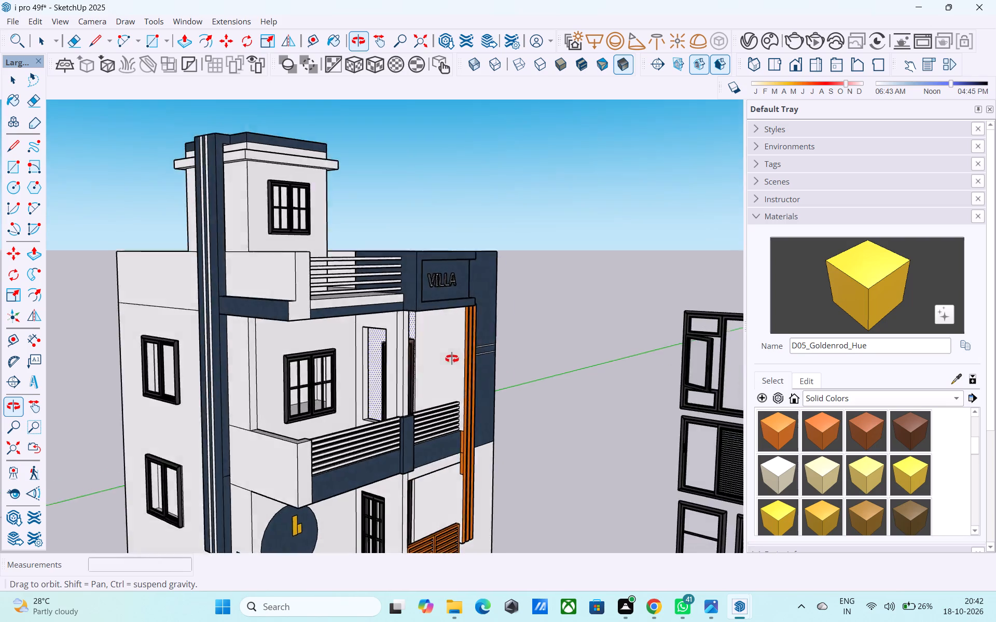
pyautogui.keyDown('shift'); pyautogui.moveTo(452, 359); pyautogui.dragTo(605, 328, button='middle'); pyautogui.keyUp('shift')
pyautogui.press('space')
pyautogui.scroll(-3, 511, 405)
pyautogui.moveTo(478, 425); pyautogui.dragTo(469, 295, button='middle')
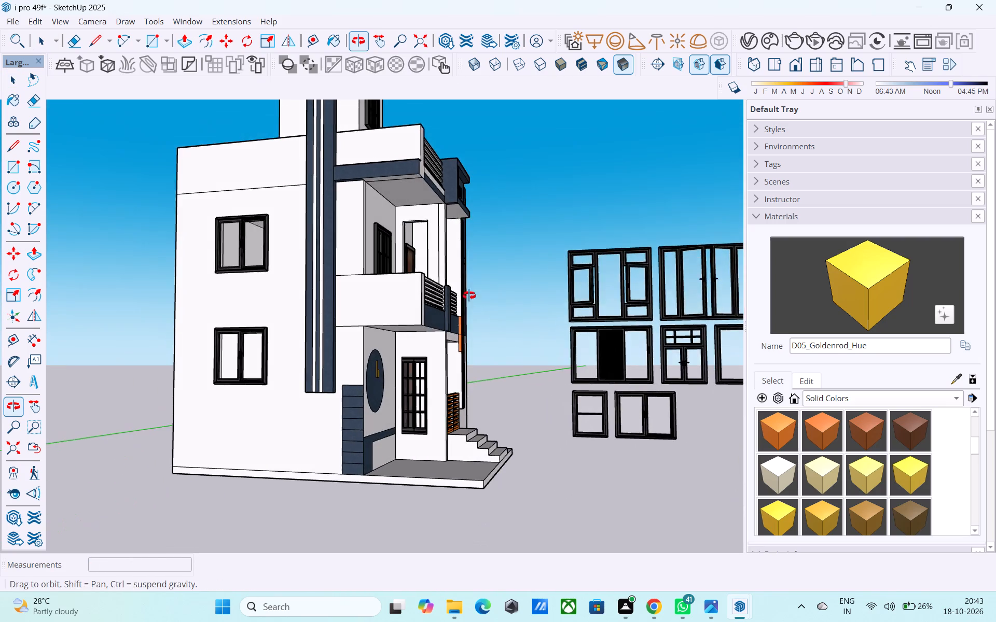
pyautogui.moveTo(469, 295); pyautogui.dragTo(466, 300, button='middle')
pyautogui.scroll(7, 428, 371)
pyautogui.click(406, 381)
pyautogui.press('m')
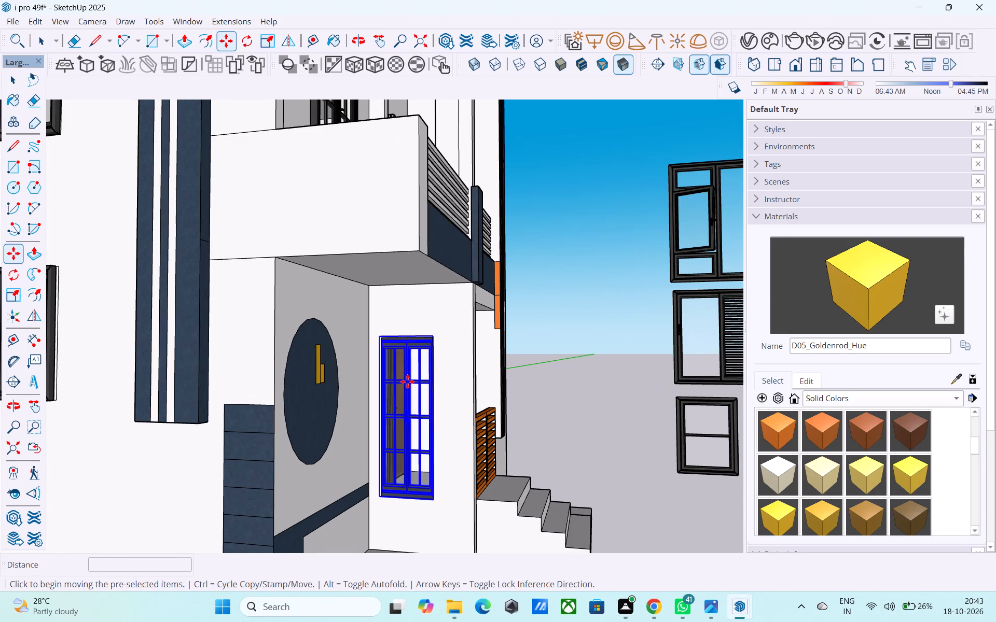
pyautogui.click(380, 339)
pyautogui.scroll(-6, 398, 290)
pyautogui.keyDown('shift'); pyautogui.moveTo(398, 290); pyautogui.dragTo(377, 501, button='middle'); pyautogui.keyUp('shift')
pyautogui.scroll(7, 362, 368)
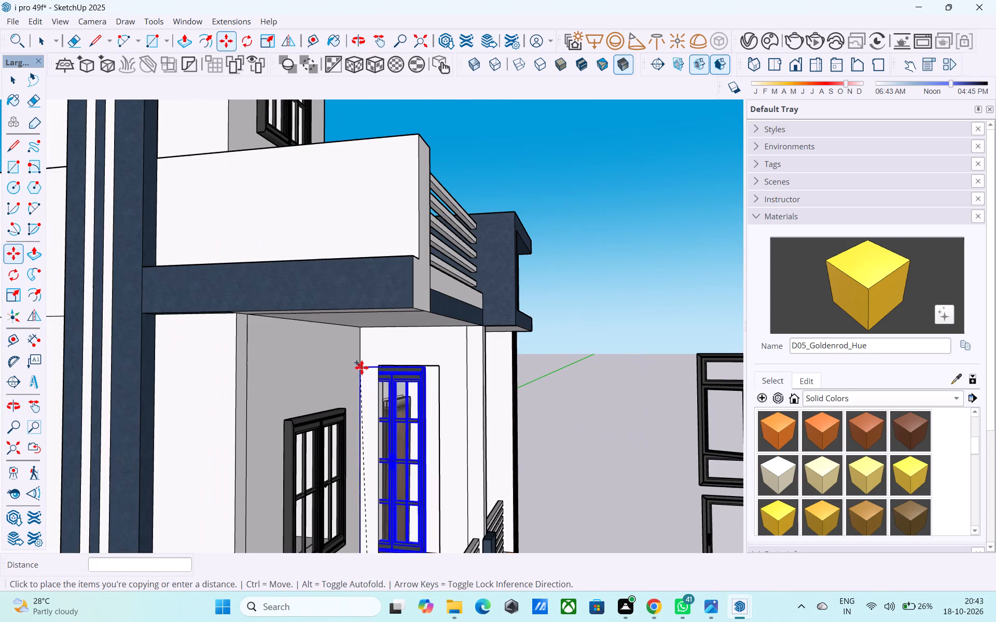
pyautogui.click(376, 364)
pyautogui.scroll(-5, 388, 364)
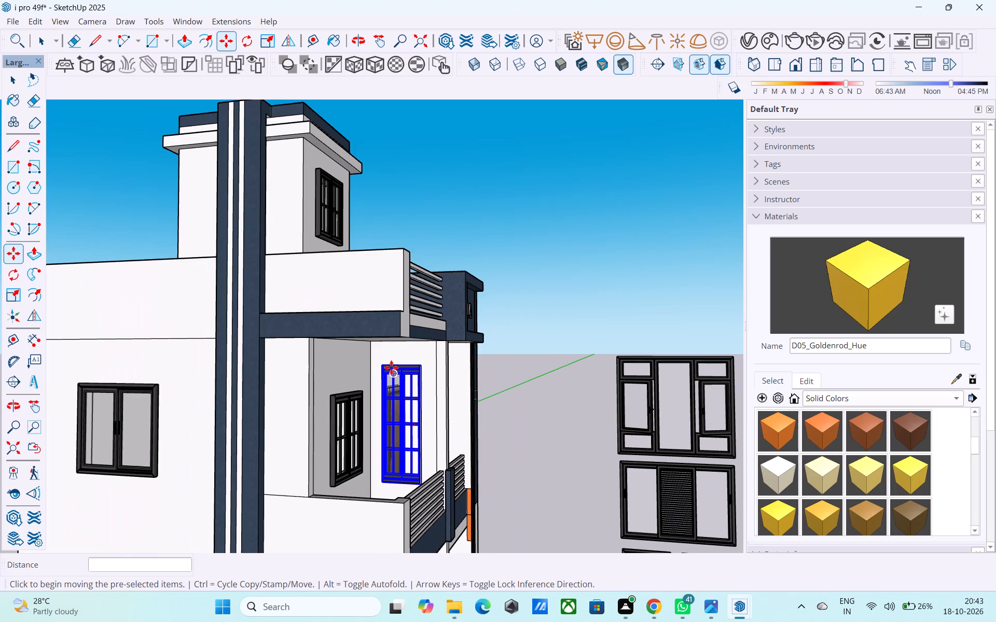
pyautogui.press('space')
pyautogui.moveTo(412, 392); pyautogui.dragTo(507, 439, button='middle')
pyautogui.scroll(10, 507, 439)
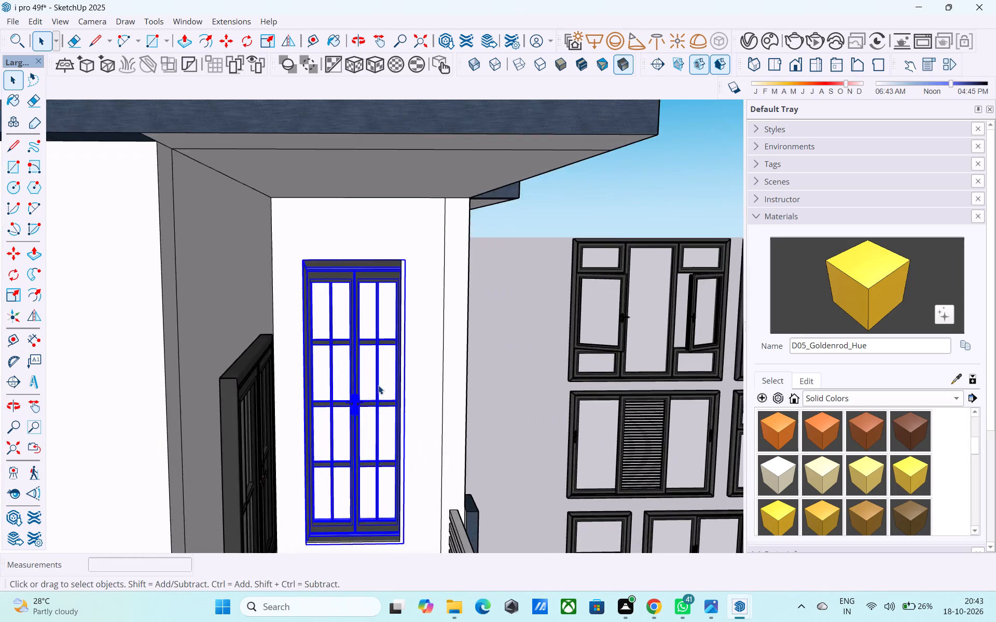
# Scale the width of the copied upper-floor balcony window to about 0.89, towards the far edge of its opening.
pyautogui.scroll(2, 378, 385)
pyautogui.click(532, 290)
pyautogui.moveTo(492, 316); pyautogui.dragTo(432, 332, button='middle')
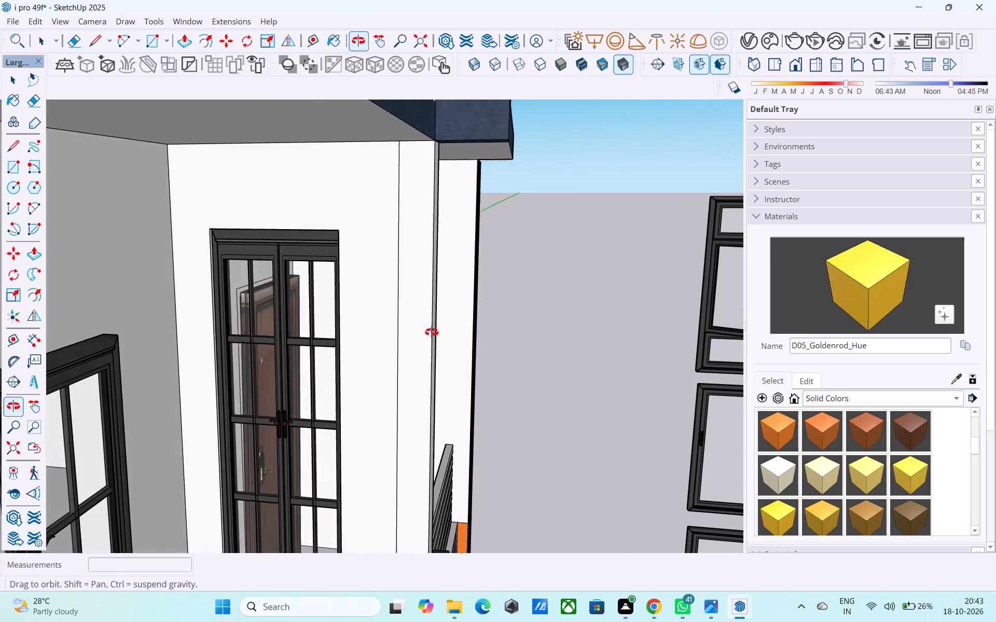
pyautogui.moveTo(432, 332); pyautogui.dragTo(454, 326, button='middle')
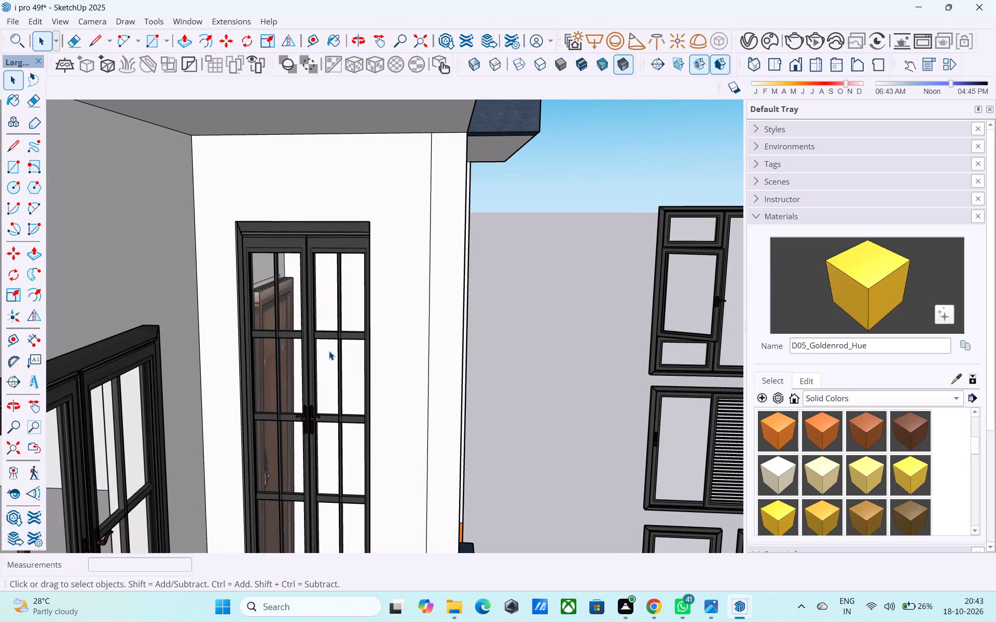
pyautogui.click(323, 245)
pyautogui.press('s')
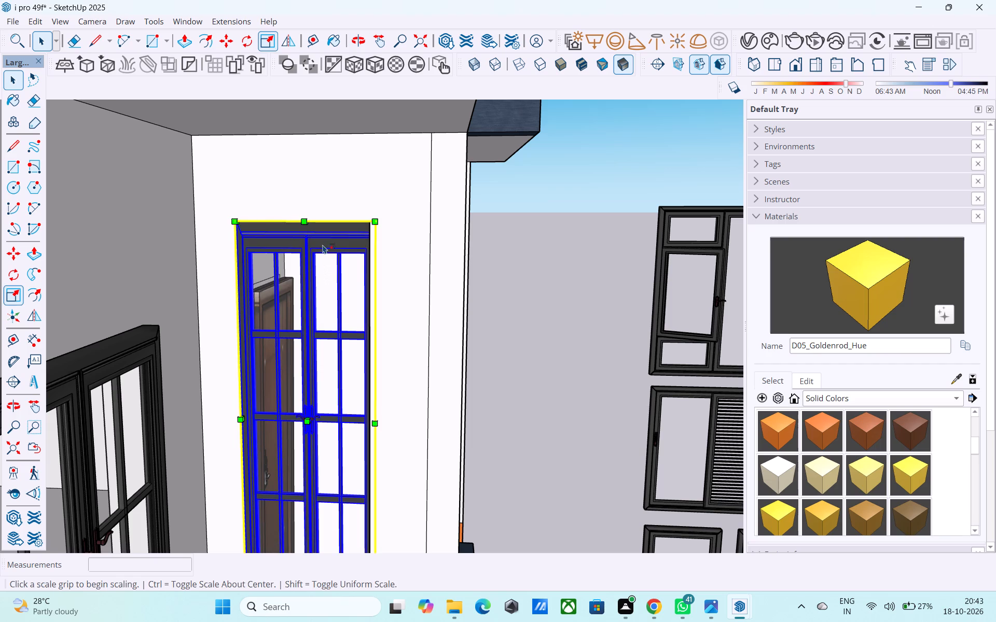
pyautogui.moveTo(379, 397); pyautogui.dragTo(322, 371, button='middle')
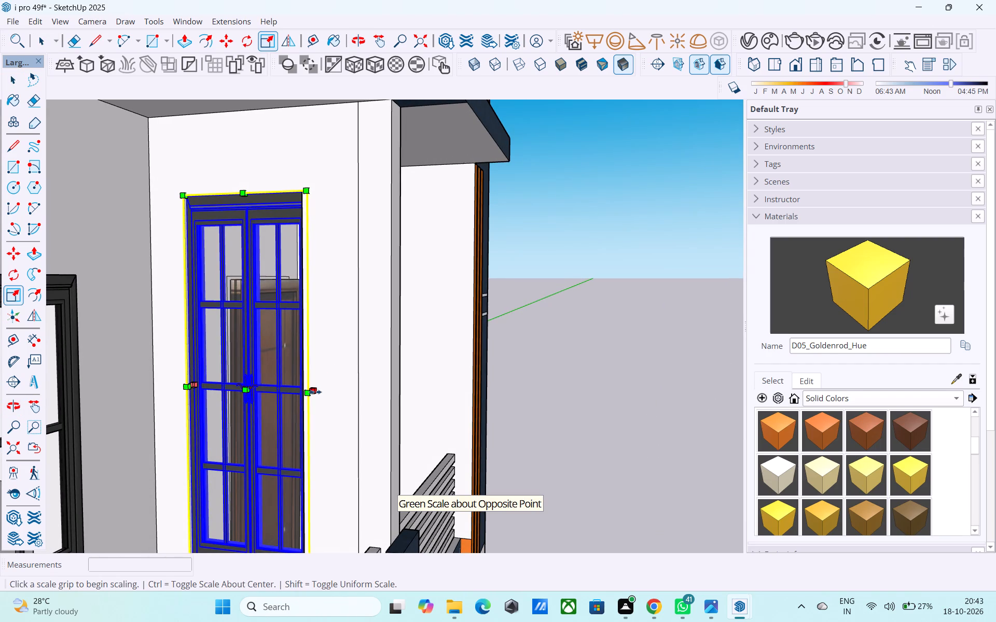
pyautogui.click(315, 392)
pyautogui.click(299, 388)
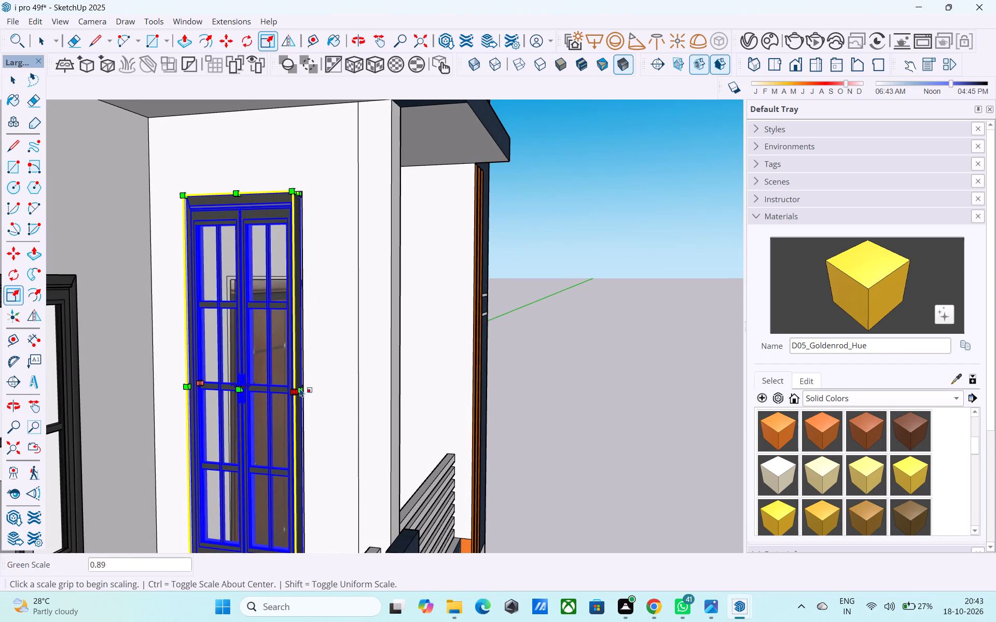
# Scale the balcony window's width again so that its frame meets the side edge of the opening.
pyautogui.moveTo(302, 388); pyautogui.dragTo(341, 398, button='middle')
pyautogui.press('space')
pyautogui.scroll(-2, 346, 395)
pyautogui.moveTo(348, 394); pyautogui.dragTo(383, 392, button='middle')
pyautogui.scroll(-1, 382, 392)
pyautogui.scroll(4, 371, 397)
pyautogui.moveTo(369, 397); pyautogui.dragTo(319, 391, button='middle')
pyautogui.press('s')
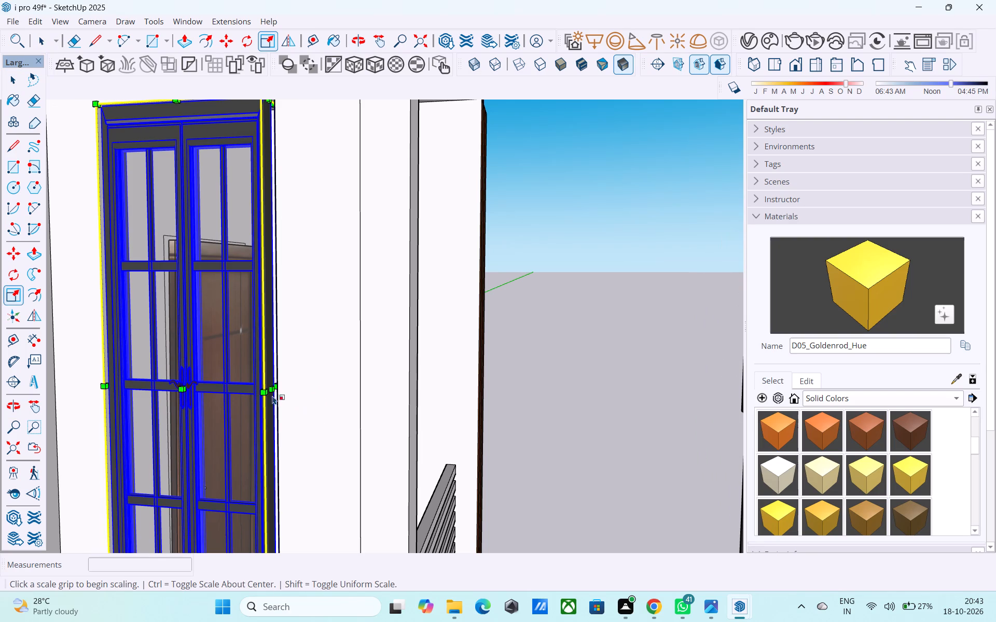
pyautogui.click(272, 391)
pyautogui.click(278, 394)
pyautogui.press('space')
pyautogui.scroll(-10, 279, 395)
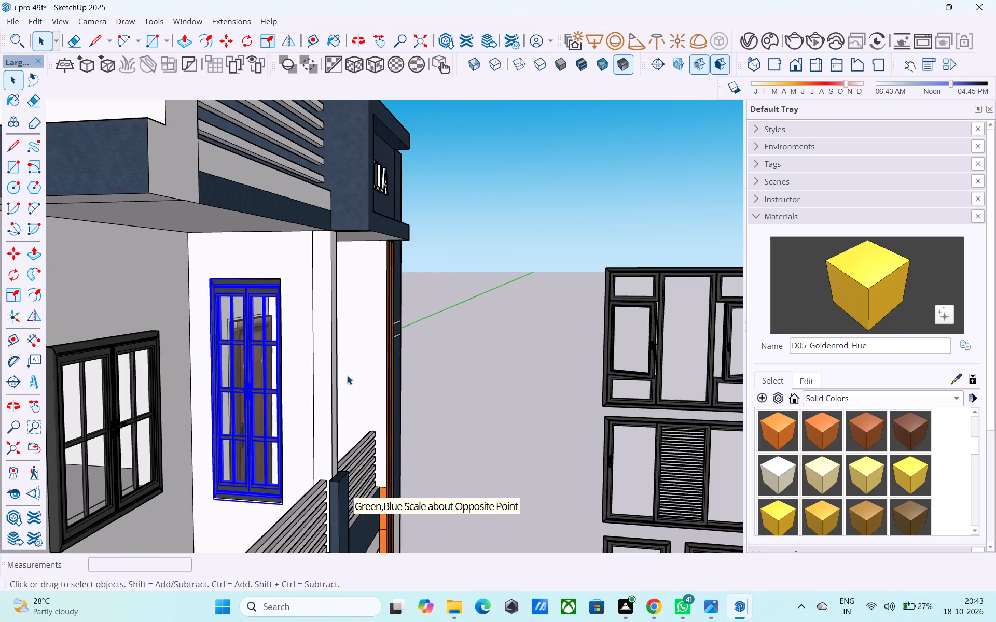
pyautogui.click(411, 354)
# Delete the whole set of spare window models standing beside the house.
pyautogui.scroll(-4, 403, 357)
pyautogui.moveTo(378, 371); pyautogui.dragTo(406, 420, button='middle')
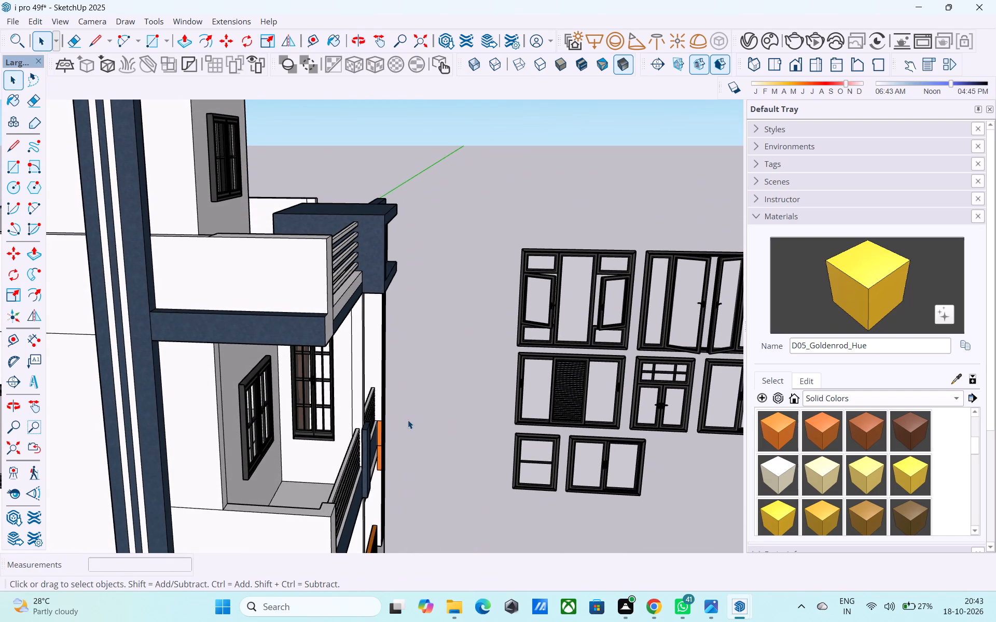
pyautogui.scroll(-4, 411, 415)
pyautogui.moveTo(412, 412); pyautogui.dragTo(192, 391, button='middle')
pyautogui.scroll(-4, 313, 377)
pyautogui.moveTo(344, 381); pyautogui.dragTo(141, 380, button='middle')
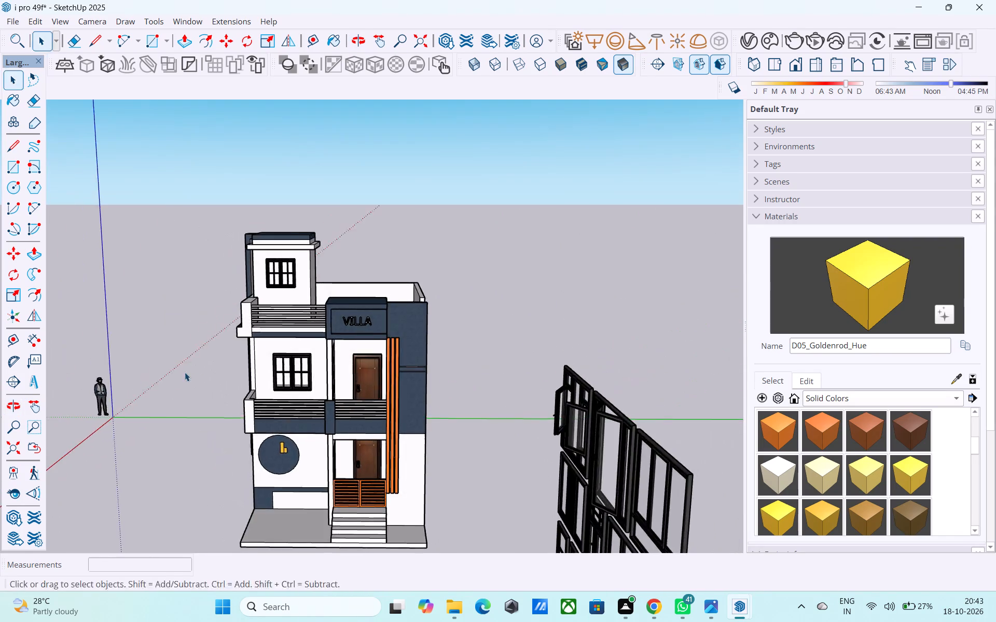
pyautogui.moveTo(352, 370); pyautogui.dragTo(508, 318, button='middle')
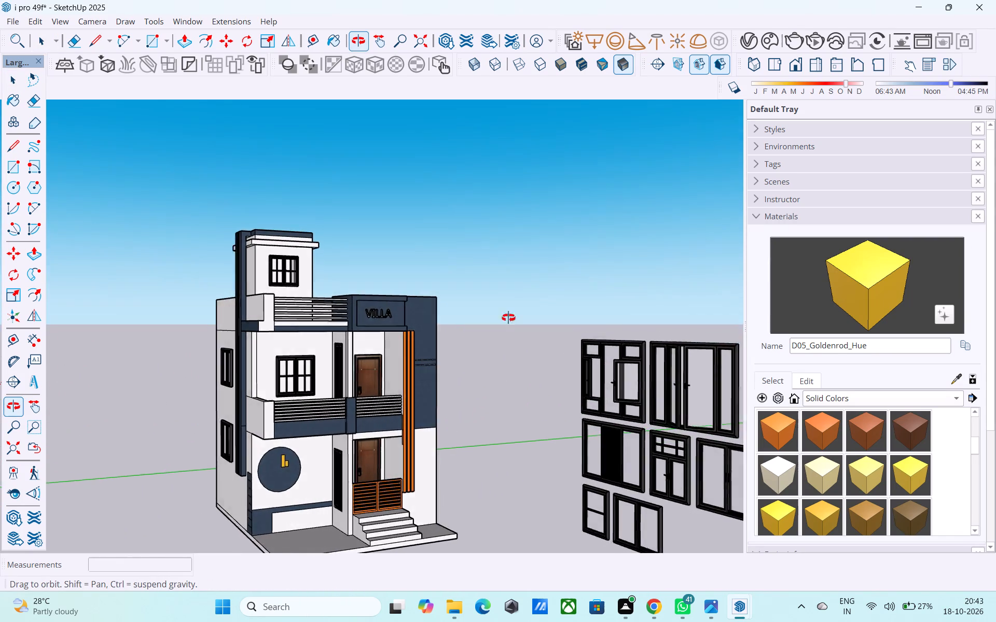
pyautogui.moveTo(508, 318); pyautogui.dragTo(622, 310, button='middle')
pyautogui.scroll(-3, 601, 313)
pyautogui.moveTo(597, 314); pyautogui.dragTo(428, 388, button='middle')
pyautogui.scroll(-4, 295, 371)
pyautogui.moveTo(343, 356); pyautogui.dragTo(396, 333, button='middle')
pyautogui.scroll(-5, 400, 334)
pyautogui.moveTo(384, 348); pyautogui.dragTo(491, 392, button='middle')
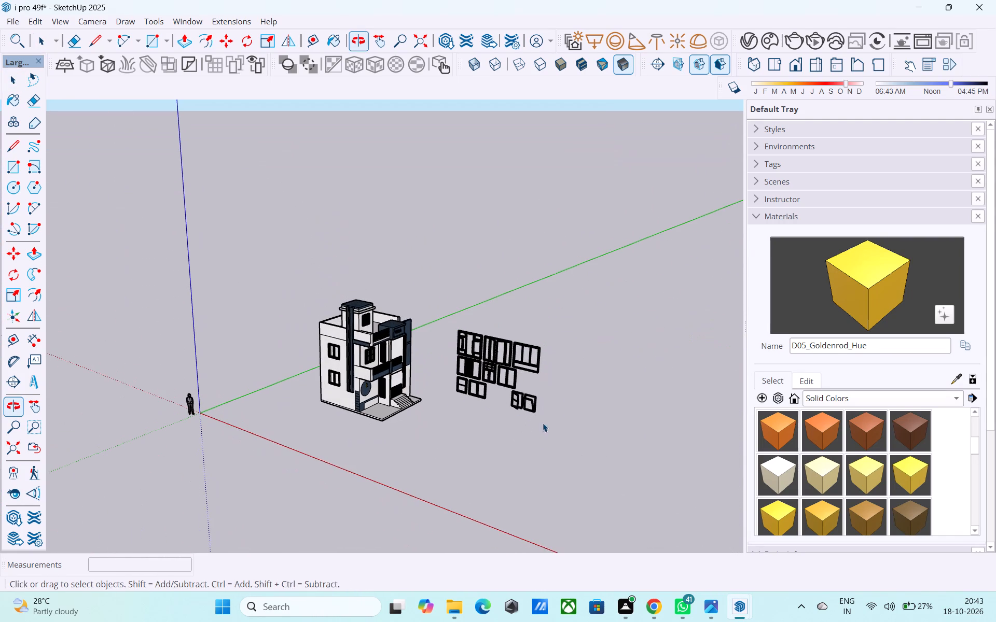
pyautogui.moveTo(549, 430); pyautogui.dragTo(451, 220)
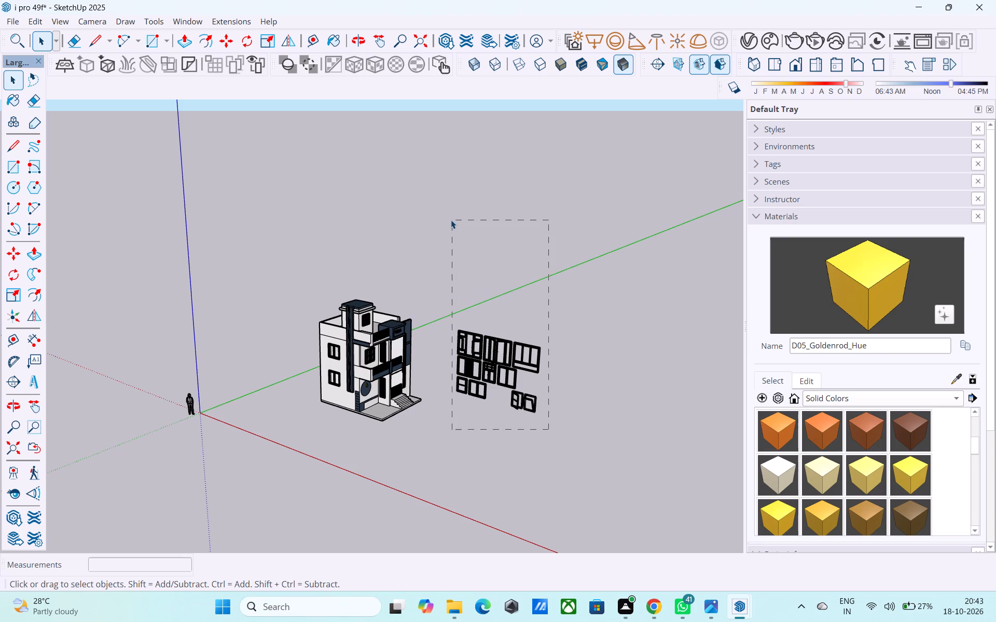
pyautogui.moveTo(451, 220); pyautogui.dragTo(449, 218)
pyautogui.press('Delete')
# Draw a small circle on the ground-floor front wall, beside the upper edge of the dark blue disc nearest the house corner.
pyautogui.scroll(-1, 518, 264)
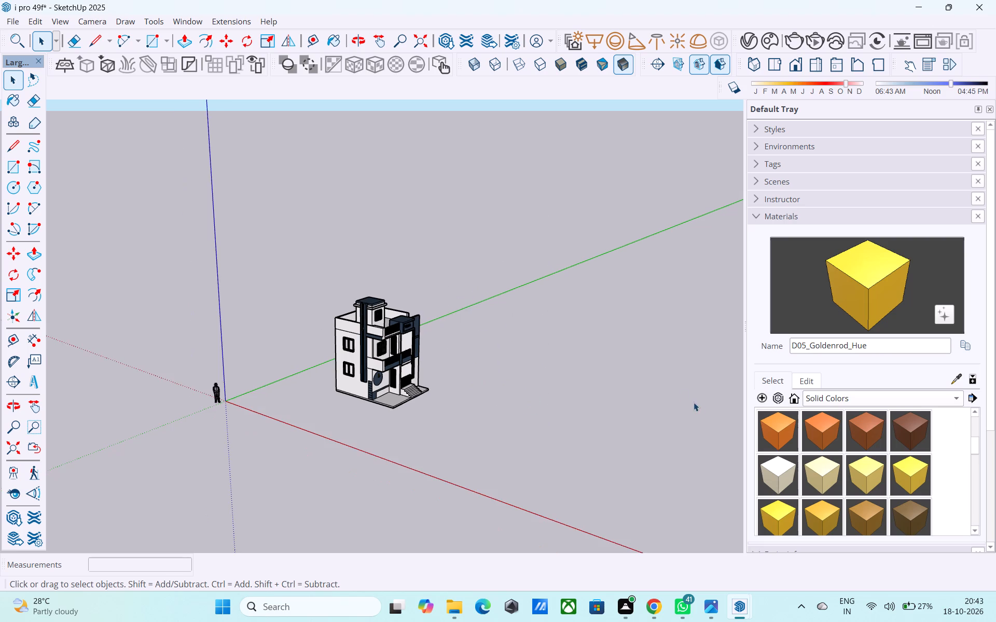
pyautogui.moveTo(698, 405); pyautogui.dragTo(375, 366, button='middle')
pyautogui.scroll(9, 375, 367)
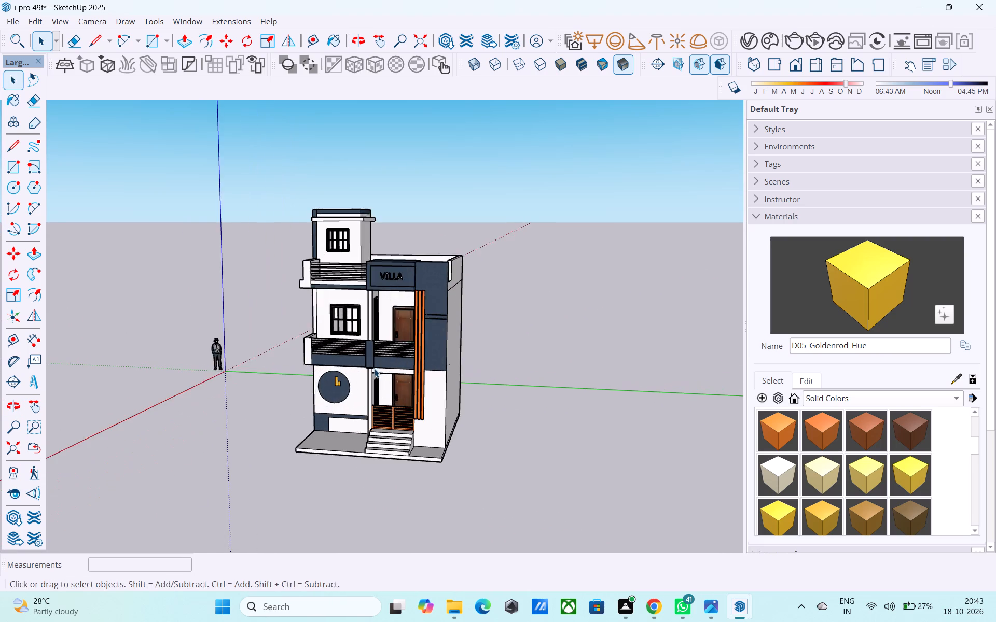
pyautogui.scroll(2, 374, 369)
pyautogui.moveTo(374, 369); pyautogui.dragTo(494, 343, button='middle')
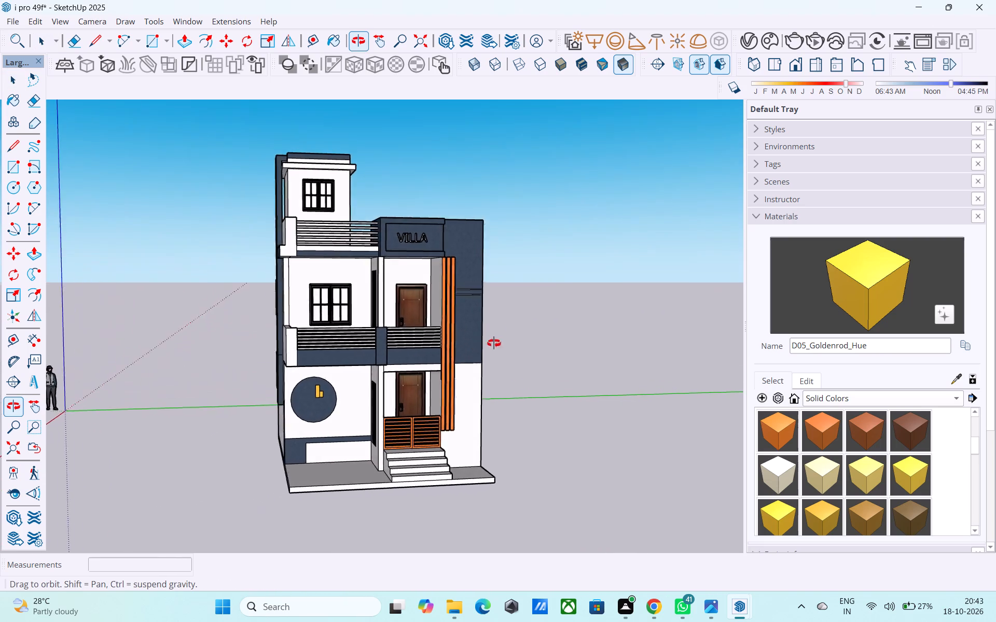
pyautogui.moveTo(494, 343); pyautogui.dragTo(588, 340, button='middle')
pyautogui.scroll(13, 308, 388)
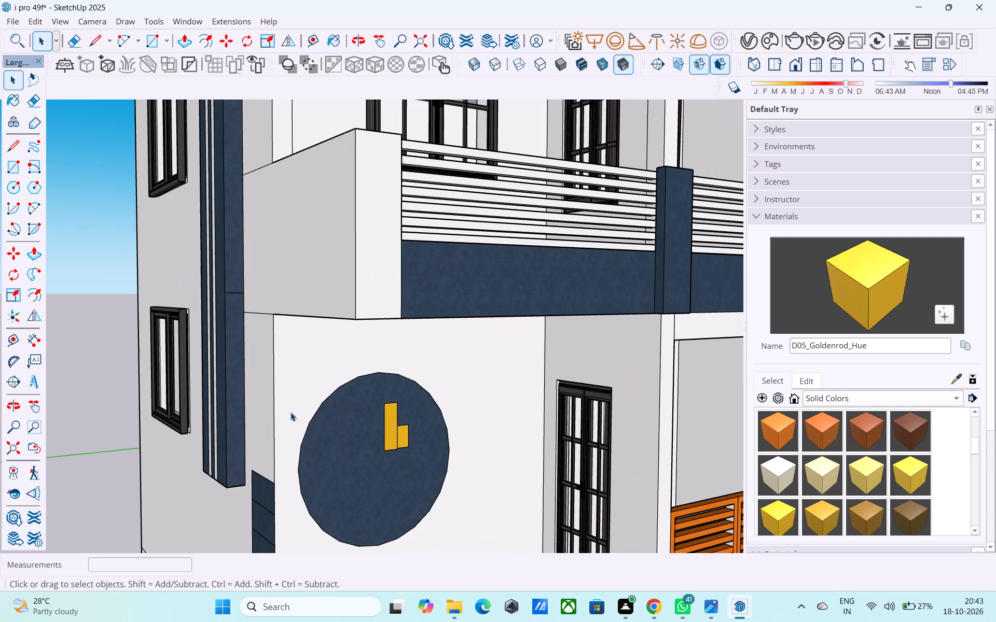
pyautogui.moveTo(290, 414); pyautogui.dragTo(256, 387, button='middle')
pyautogui.scroll(1, 260, 366)
pyautogui.moveTo(260, 366); pyautogui.dragTo(217, 374, button='middle')
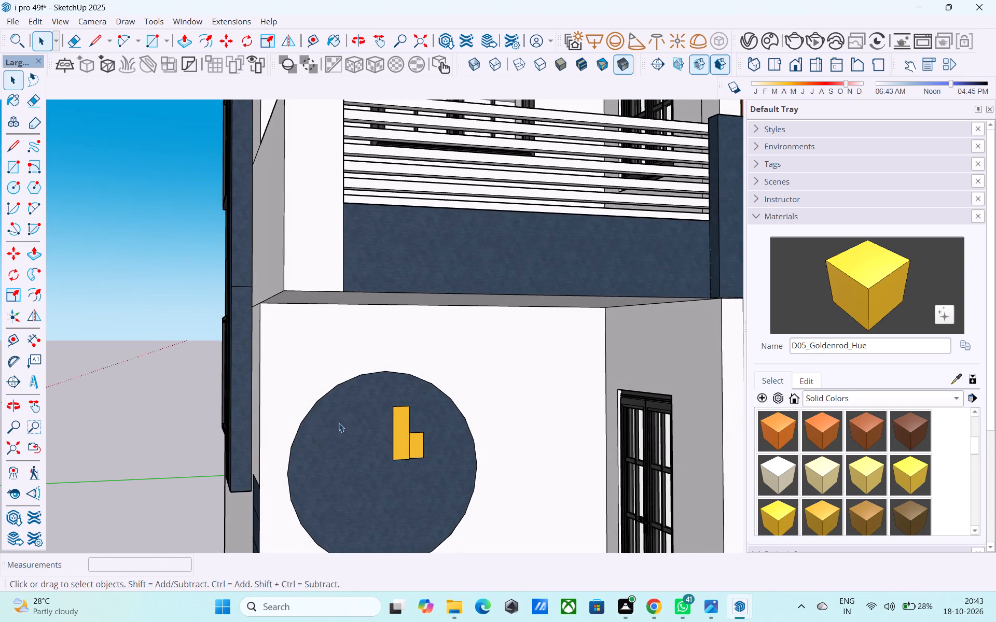
pyautogui.press('c')
pyautogui.click(288, 380)
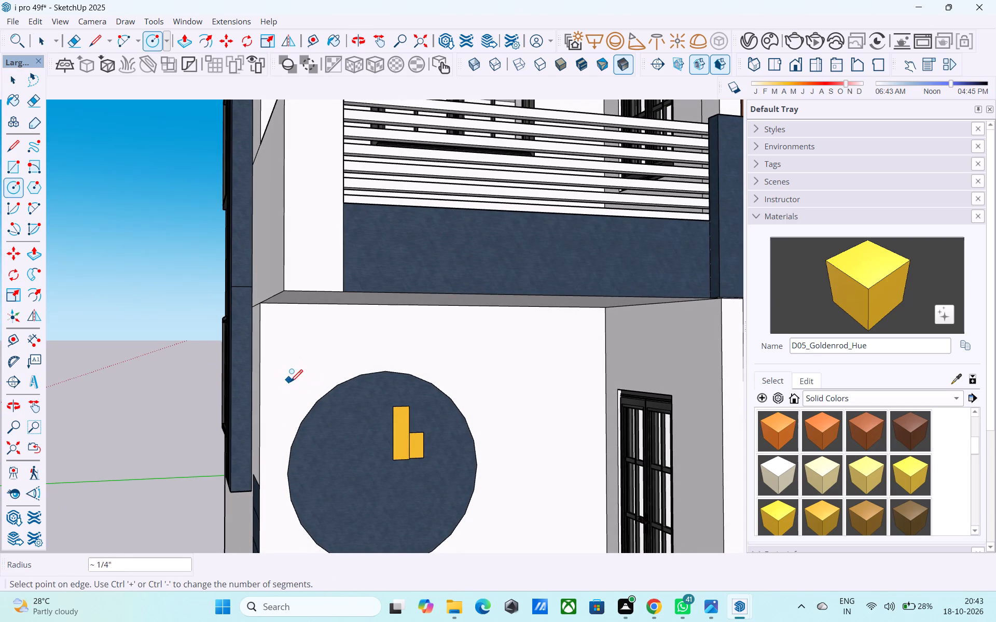
pyautogui.click(300, 390)
pyautogui.press('space')
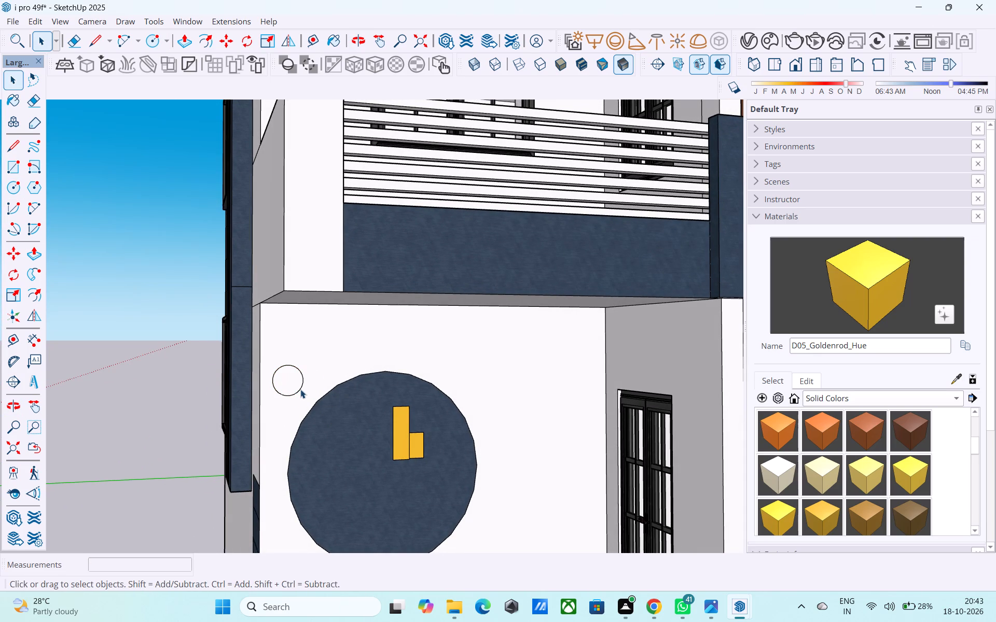
# Offset the small circle inward by 1" to form a ring.
pyautogui.click(290, 376)
pyautogui.scroll(4, 290, 376)
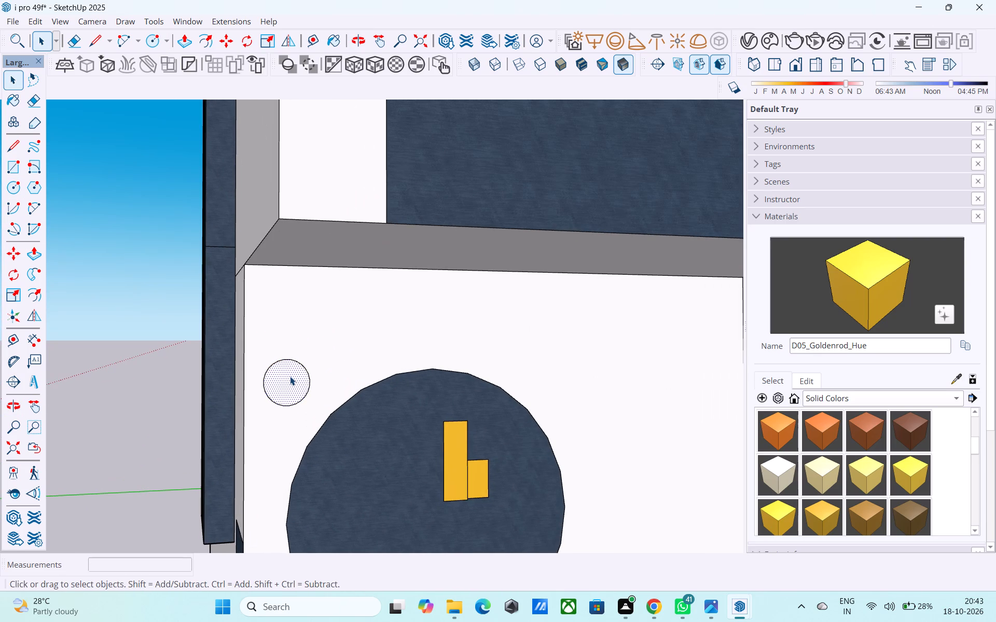
pyautogui.press('f')
pyautogui.click(291, 376)
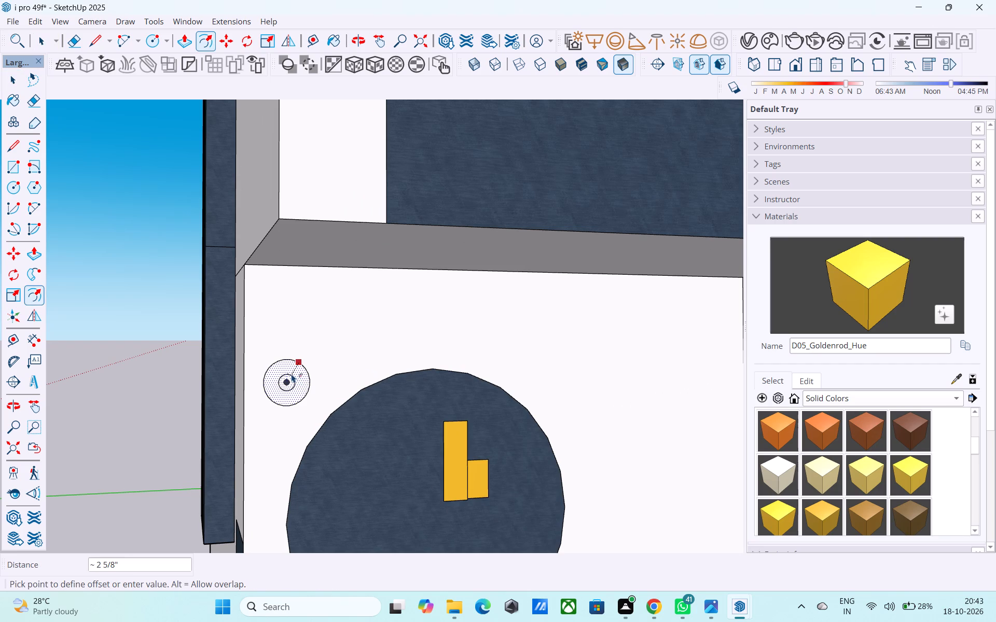
pyautogui.press('1')
pyautogui.hotkey('shift', '"')
pyautogui.press('Return')
pyautogui.press('space')
# Examine the whole front of the house from several heights and distances.
pyautogui.scroll(-16, 295, 376)
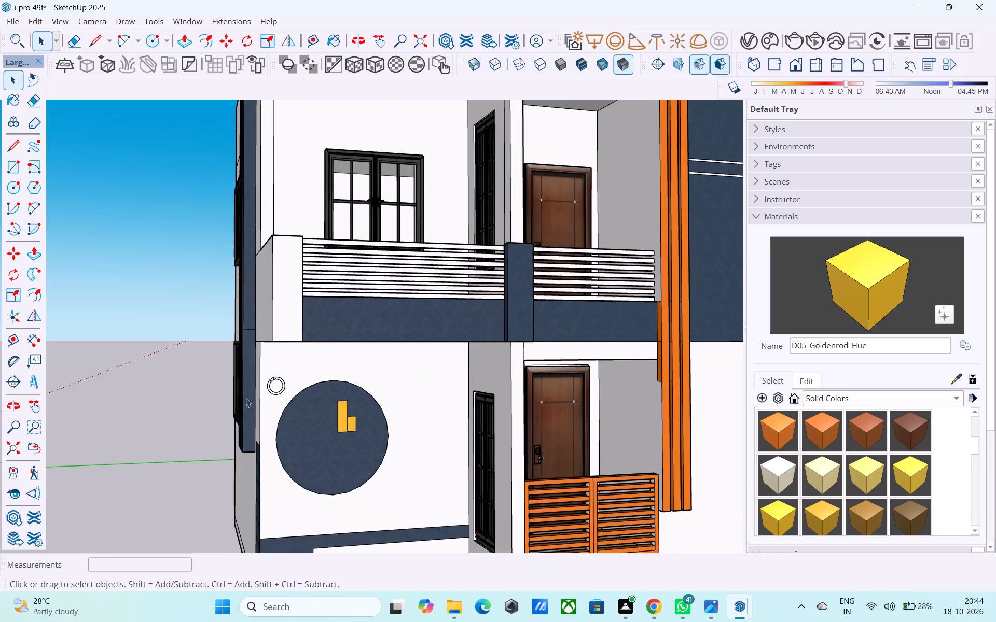
pyautogui.scroll(-1, 246, 398)
pyautogui.moveTo(249, 400); pyautogui.dragTo(261, 434, button='middle')
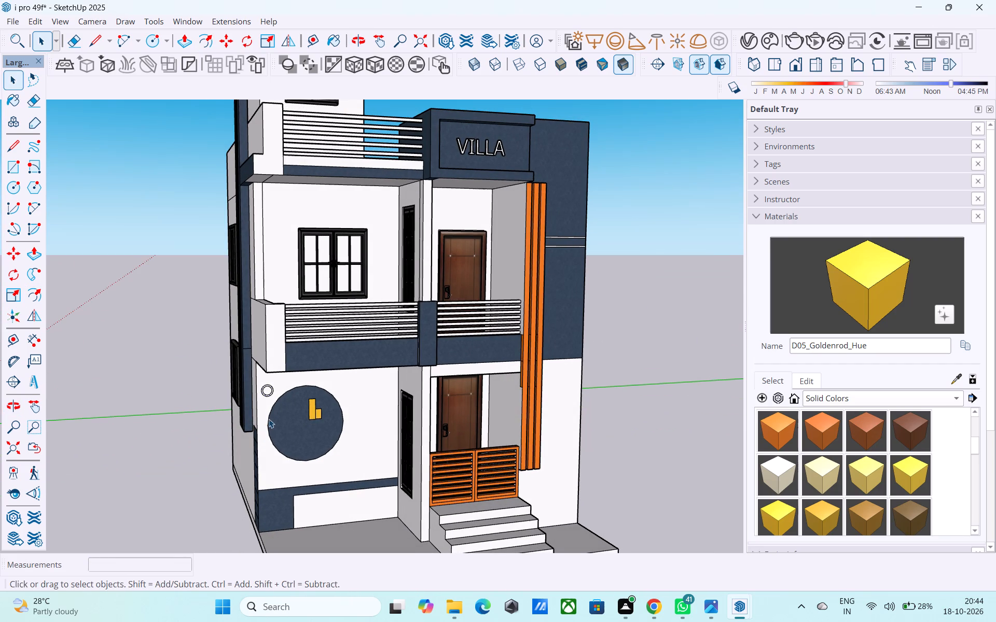
pyautogui.scroll(-5, 269, 418)
pyautogui.moveTo(269, 418); pyautogui.dragTo(273, 479, button='middle')
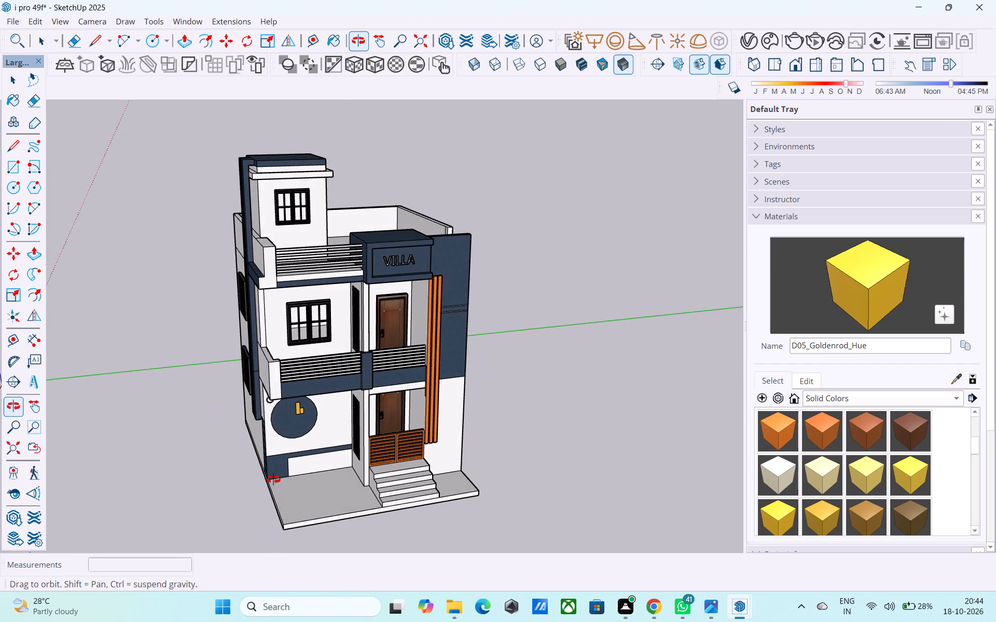
pyautogui.moveTo(273, 479); pyautogui.dragTo(285, 408, button='middle')
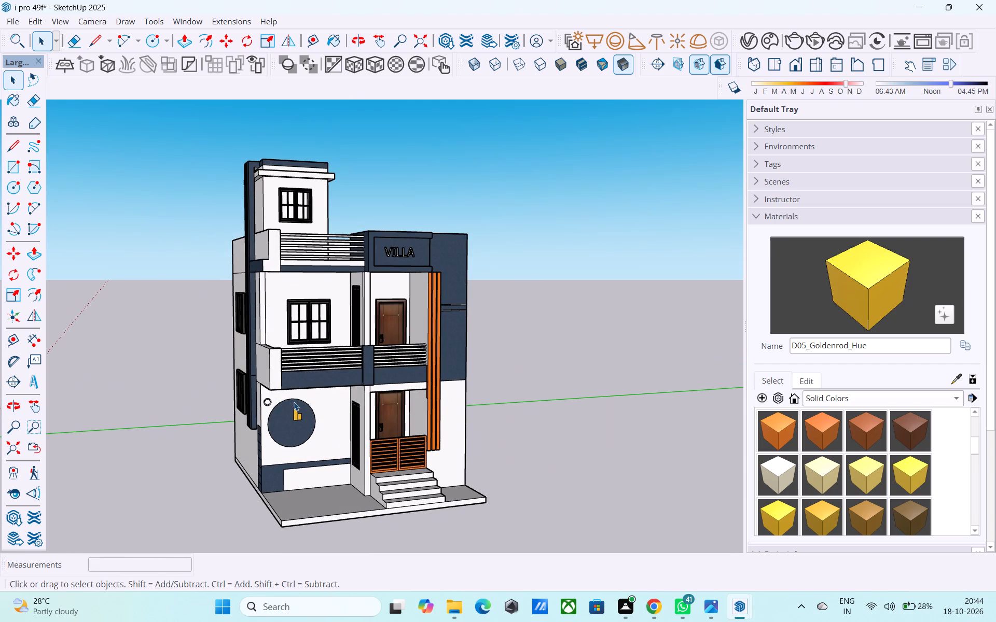
pyautogui.scroll(-1, 303, 399)
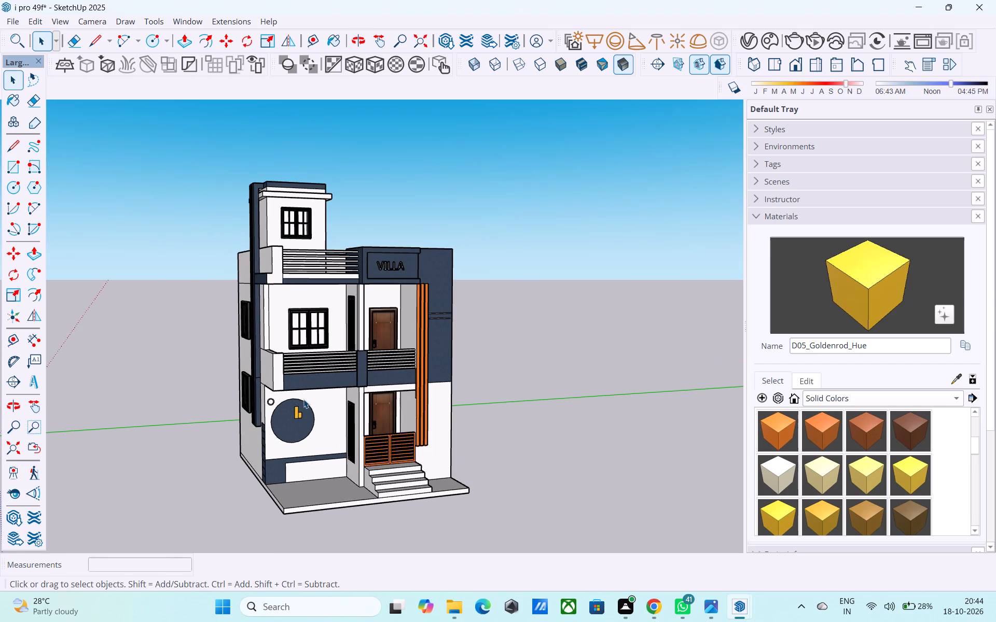
pyautogui.scroll(-3, 305, 401)
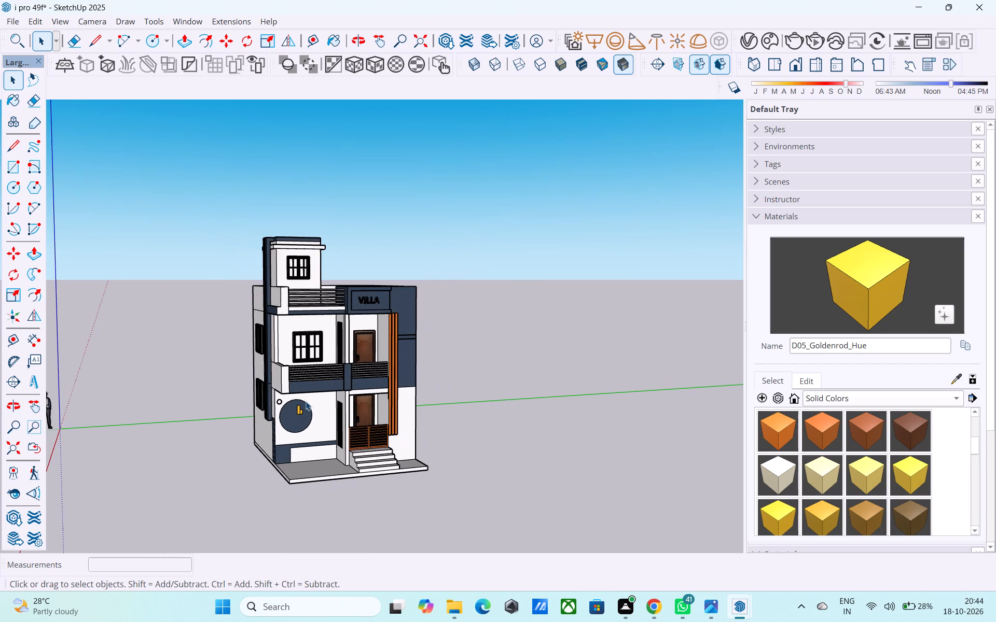
pyautogui.scroll(-4, 516, 373)
pyautogui.moveTo(506, 374); pyautogui.dragTo(420, 291, button='middle')
pyautogui.scroll(7, 395, 274)
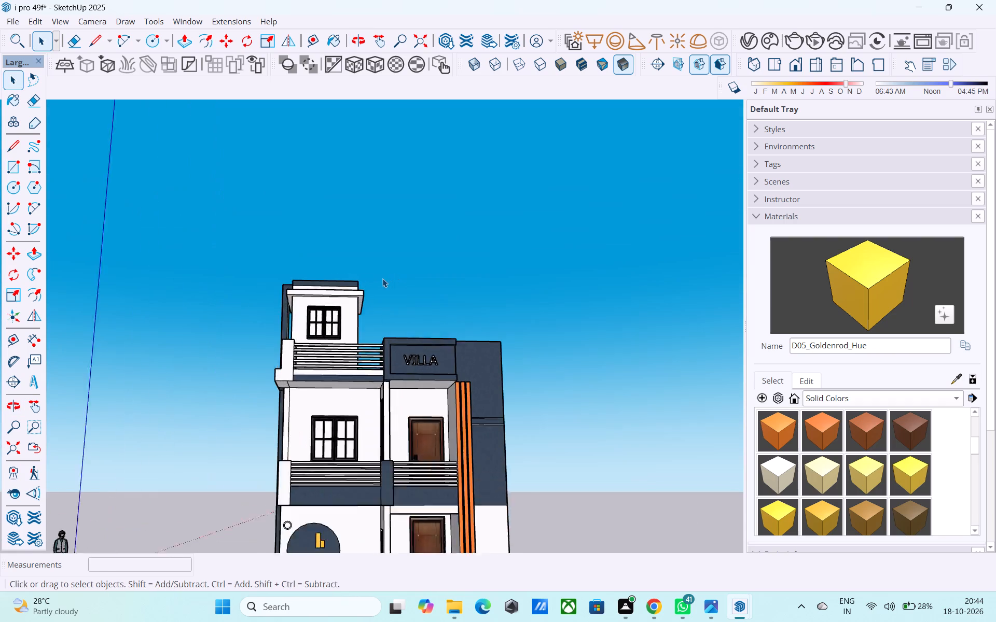
pyautogui.scroll(2, 382, 278)
pyautogui.moveTo(382, 279); pyautogui.dragTo(398, 315, button='middle')
# Save the model, purging its unused items.
pyautogui.hotkey('ctrl', 's')
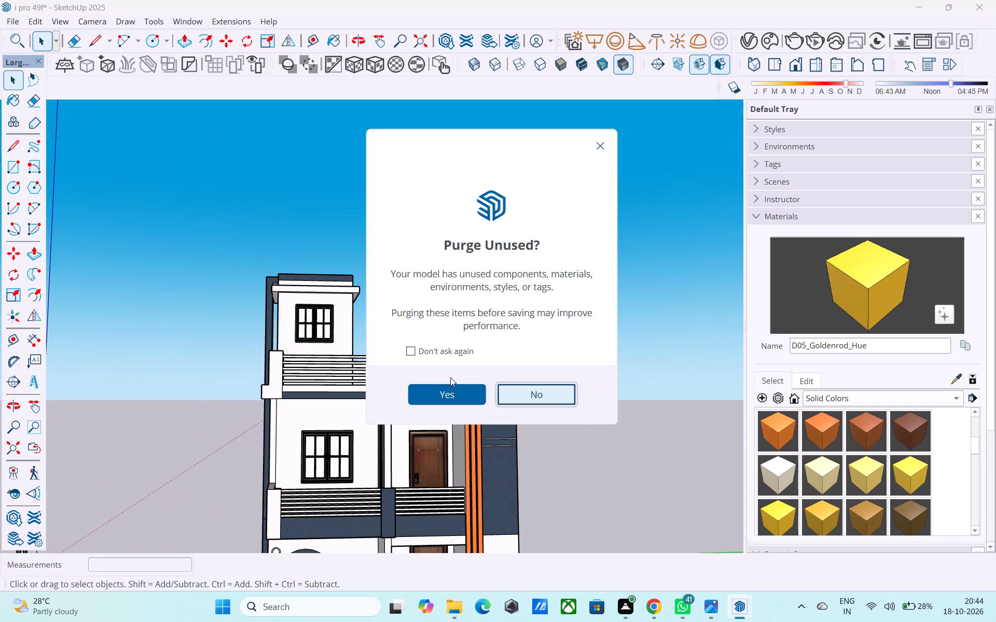
pyautogui.click(448, 393)
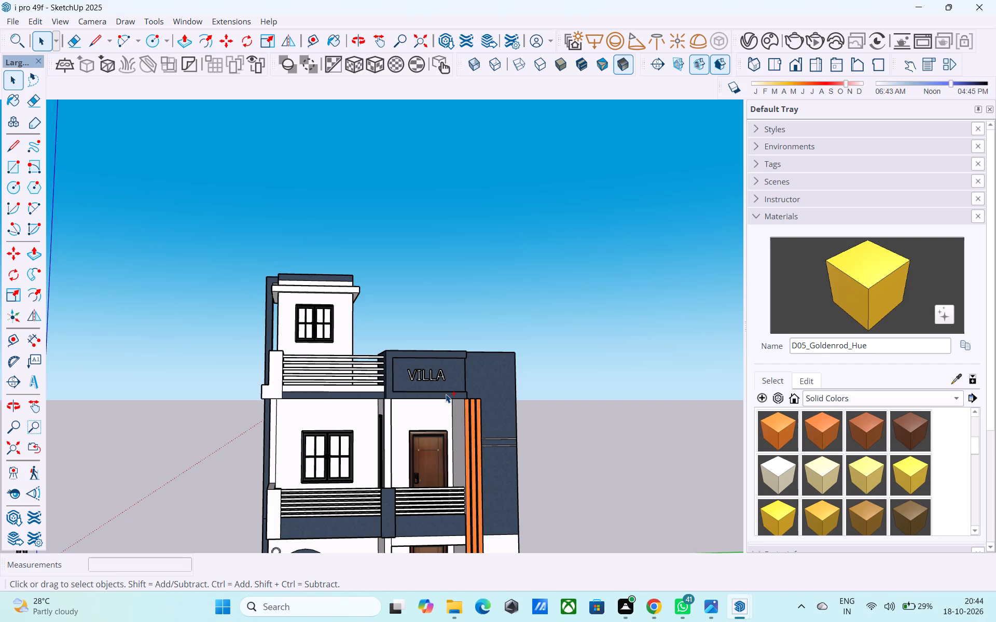
# Push/Pull the end face of the roof terrace's side parapet 3' 6" forward to meet the dark blue front wall.
pyautogui.scroll(-5, 474, 328)
pyautogui.moveTo(496, 237); pyautogui.dragTo(496, 239, button='middle')
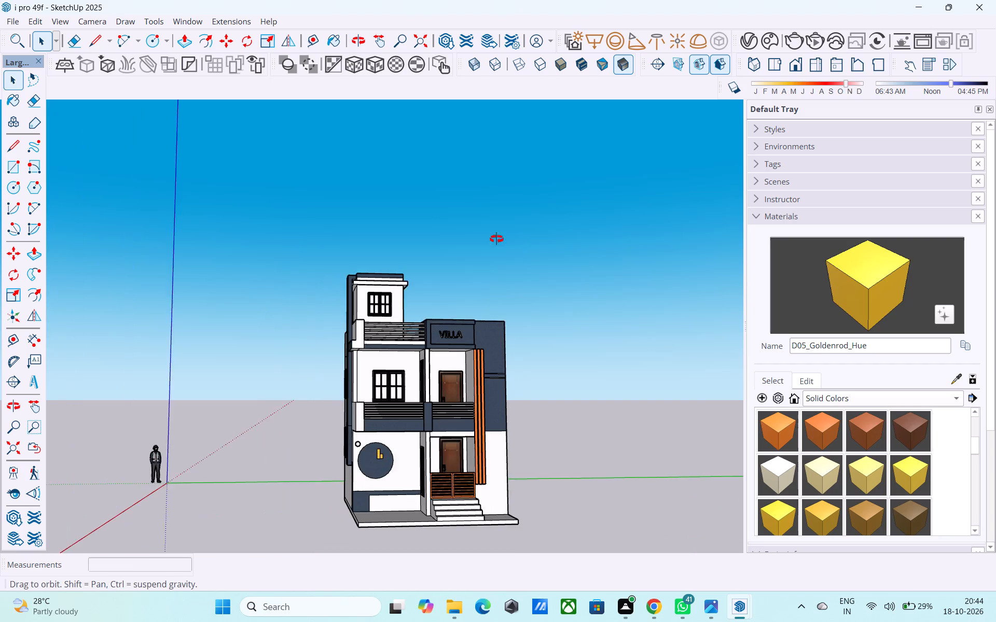
pyautogui.moveTo(496, 239); pyautogui.dragTo(522, 484, button='middle')
pyautogui.scroll(9, 490, 399)
pyautogui.scroll(-4, 375, 328)
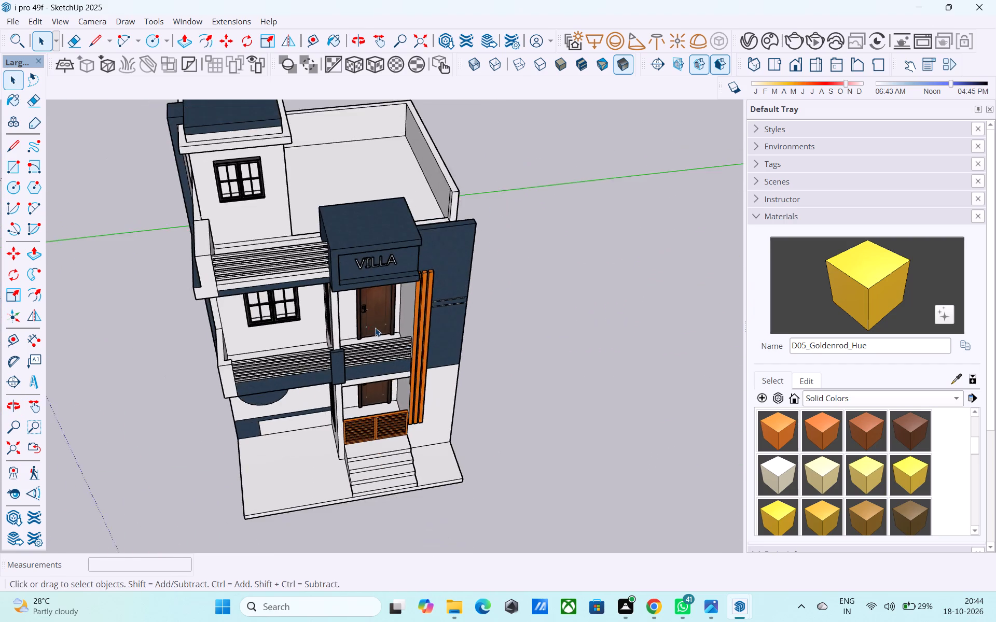
pyautogui.moveTo(375, 328); pyautogui.dragTo(248, 231, button='middle')
pyautogui.moveTo(379, 234); pyautogui.dragTo(94, 221, button='middle')
pyautogui.scroll(6, 323, 179)
pyautogui.moveTo(372, 219); pyautogui.dragTo(517, 230, button='middle')
pyautogui.scroll(3, 605, 242)
pyautogui.click(619, 246)
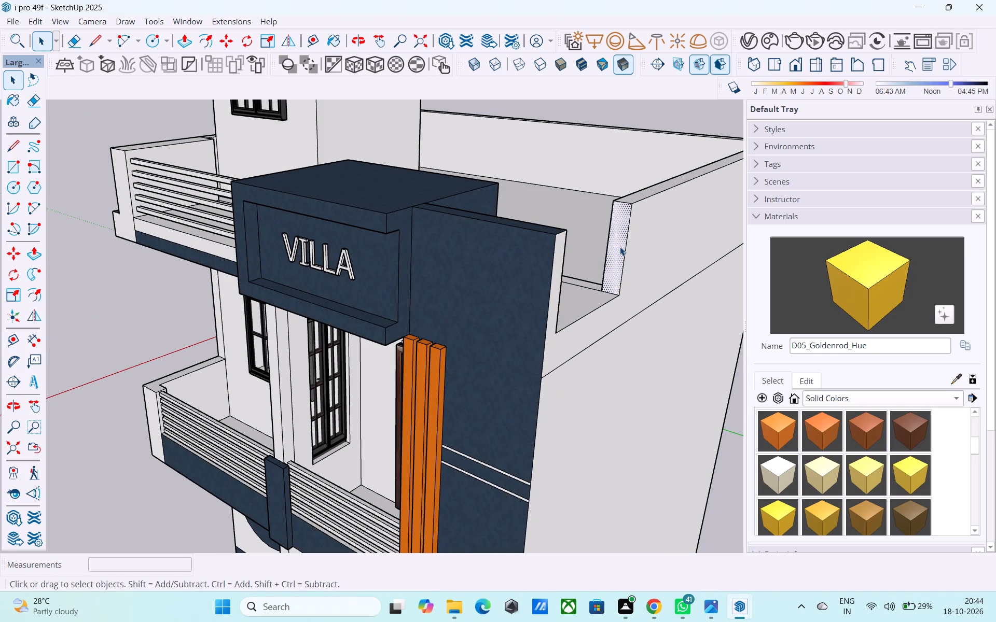
pyautogui.press('p')
pyautogui.click(620, 247)
pyautogui.moveTo(619, 247); pyautogui.dragTo(541, 267, button='middle')
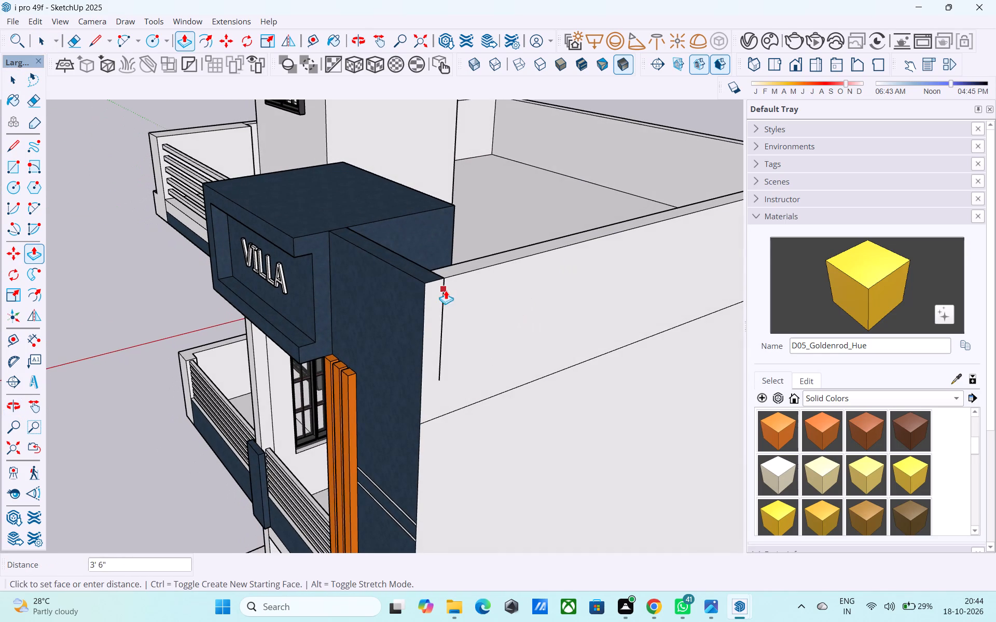
pyautogui.click(441, 292)
pyautogui.scroll(-2, 441, 292)
pyautogui.moveTo(441, 293); pyautogui.dragTo(406, 367, button='middle')
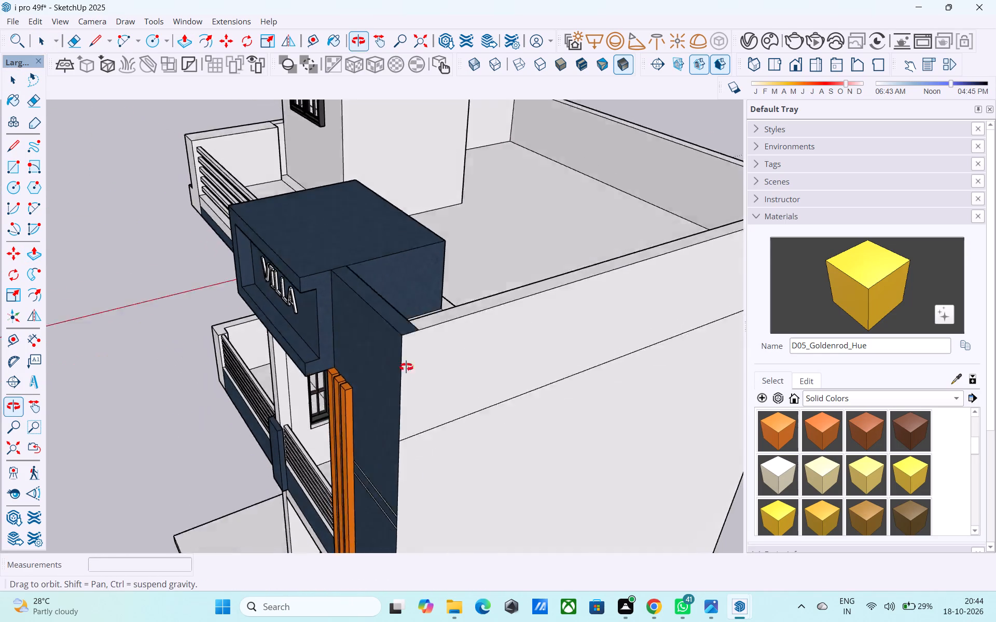
# Examine the roof terrace behind the VILLA block, including its parapets and low curb, from above and from the front.
pyautogui.moveTo(406, 367); pyautogui.dragTo(402, 382, button='middle')
pyautogui.scroll(-10, 402, 383)
pyautogui.moveTo(378, 383); pyautogui.dragTo(119, 398, button='middle')
pyautogui.moveTo(217, 385); pyautogui.dragTo(471, 333, button='middle')
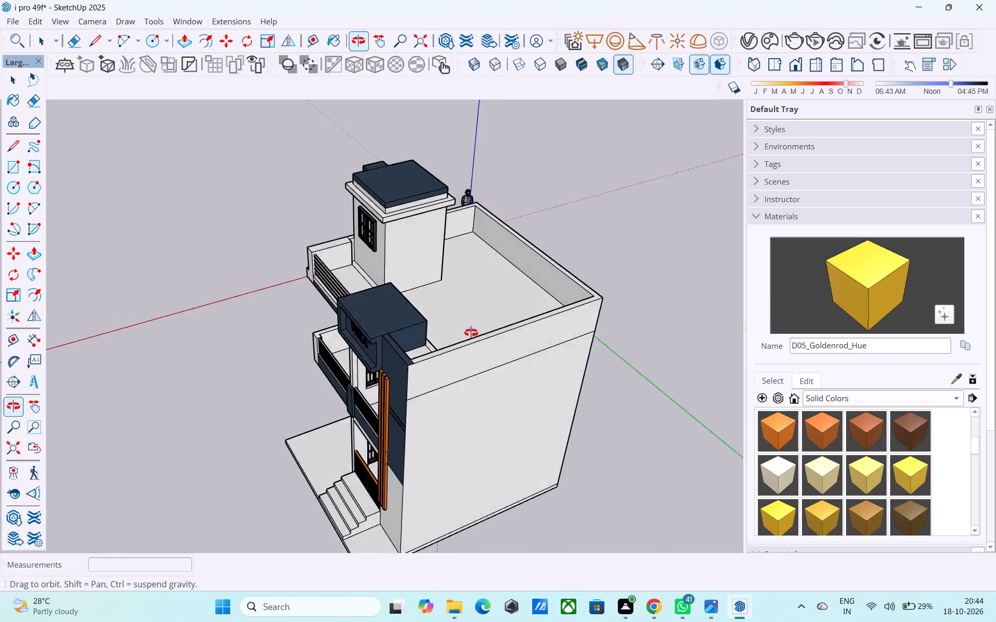
pyautogui.moveTo(471, 333); pyautogui.dragTo(240, 367, button='middle')
pyautogui.scroll(11, 363, 363)
pyautogui.click(279, 320)
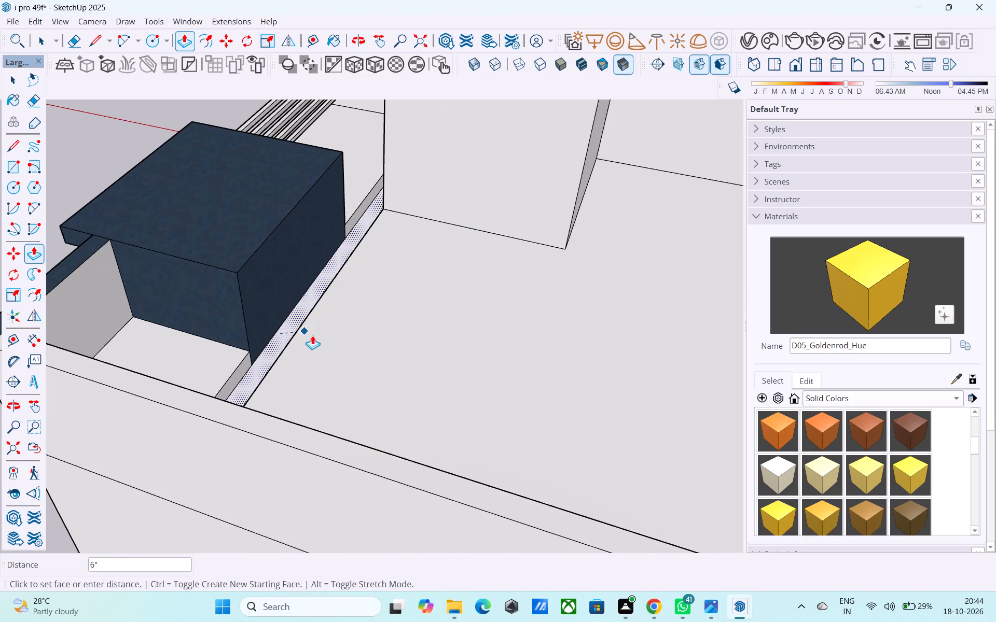
pyautogui.press('space')
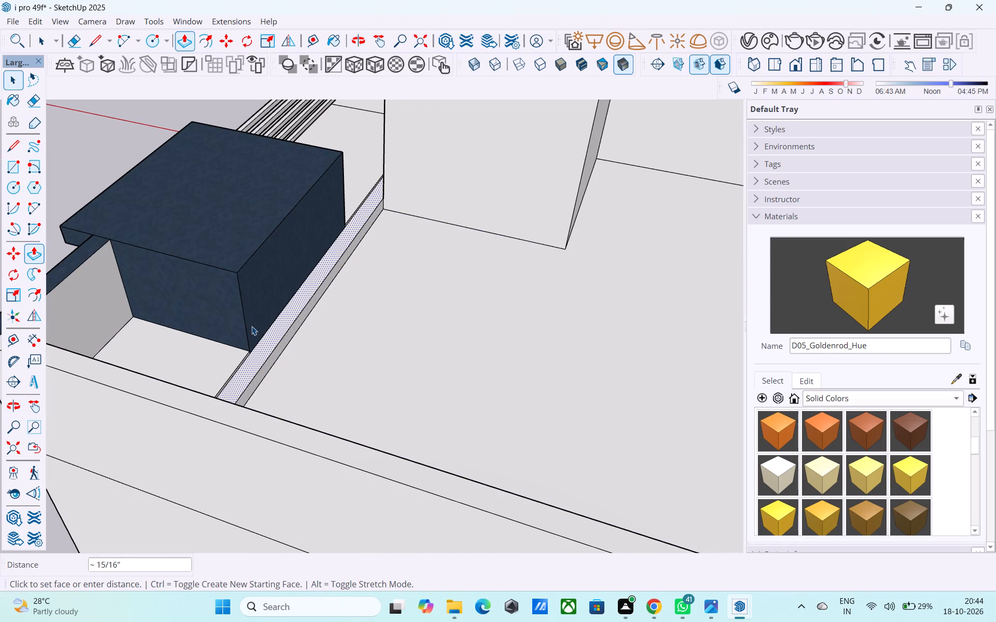
pyautogui.moveTo(266, 331); pyautogui.dragTo(592, 314, button='middle')
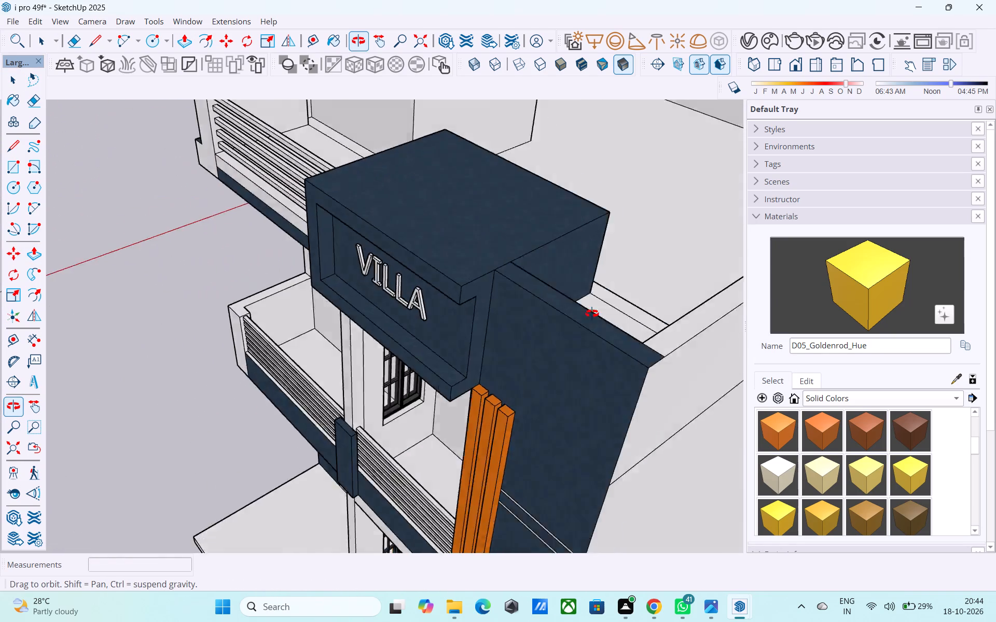
pyautogui.moveTo(592, 314); pyautogui.dragTo(155, 345, button='middle')
pyautogui.scroll(-4, 261, 319)
pyautogui.moveTo(265, 329); pyautogui.dragTo(378, 378, button='middle')
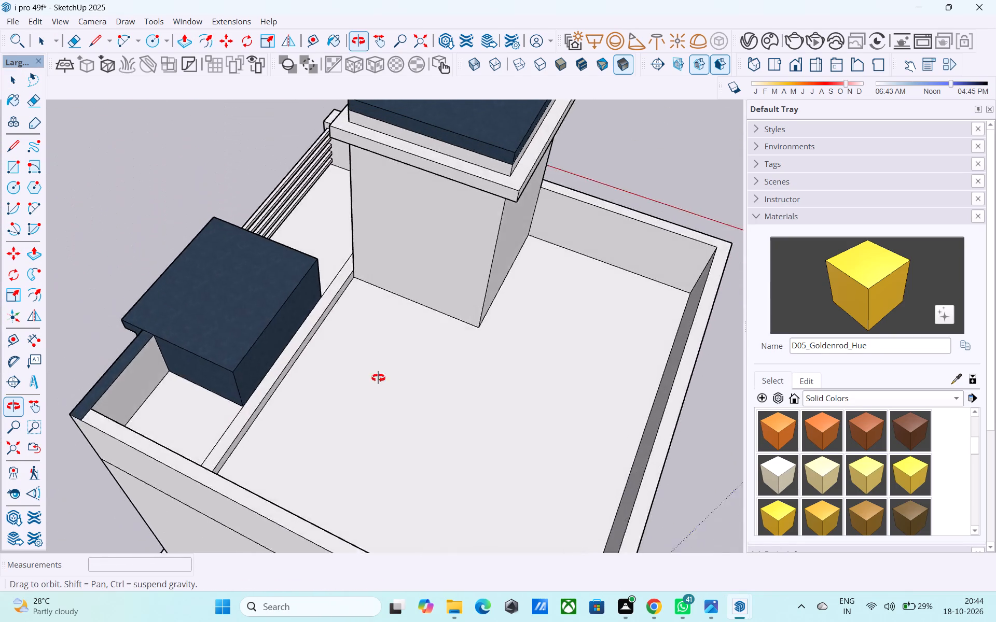
pyautogui.moveTo(378, 378); pyautogui.dragTo(663, 294, button='middle')
pyautogui.moveTo(361, 324); pyautogui.dragTo(632, 275, button='middle')
pyautogui.scroll(-5, 384, 292)
pyautogui.scroll(-2, 451, 271)
pyautogui.keyDown('shift'); pyautogui.moveTo(451, 269); pyautogui.dragTo(397, 299, button='middle'); pyautogui.keyUp('shift')
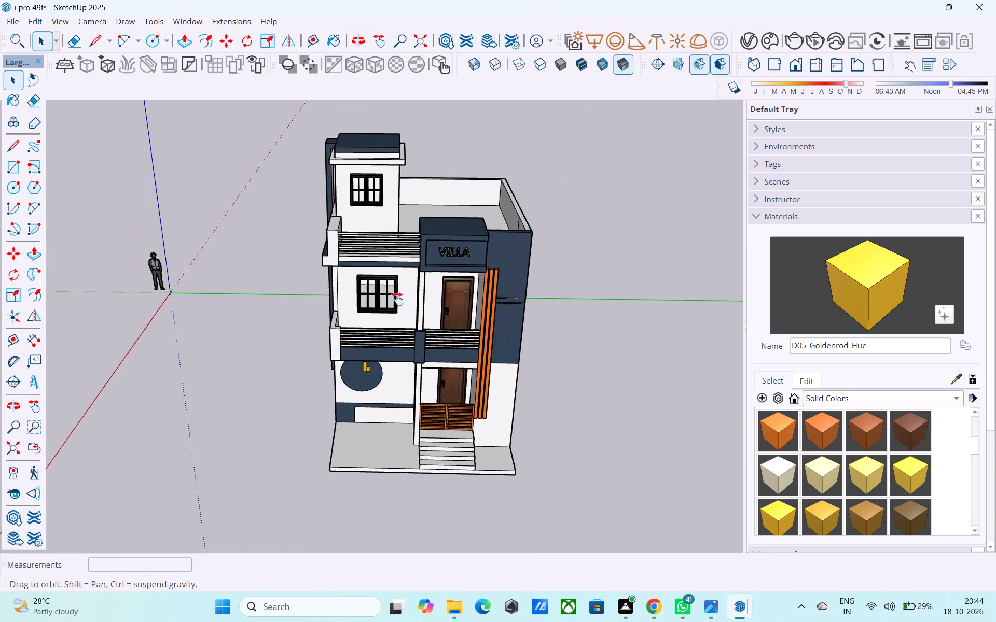
pyautogui.keyDown('shift'); pyautogui.moveTo(397, 299); pyautogui.dragTo(404, 295, button='middle'); pyautogui.keyUp('shift')
pyautogui.scroll(5, 397, 292)
# Save the model.
pyautogui.hotkey('ctrl', 's')
# Examine the front facade at an angle, including the ground-floor wall with the dark blue disc and entrance steps.
pyautogui.moveTo(387, 321); pyautogui.dragTo(397, 304, button='middle')
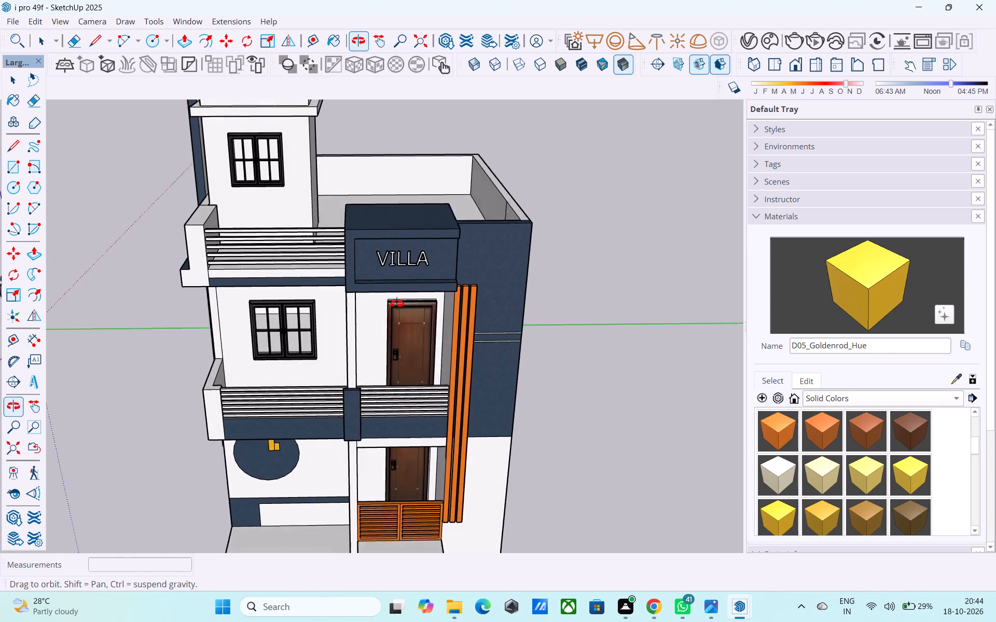
pyautogui.moveTo(397, 304); pyautogui.dragTo(488, 213, button='middle')
pyautogui.scroll(-5, 479, 224)
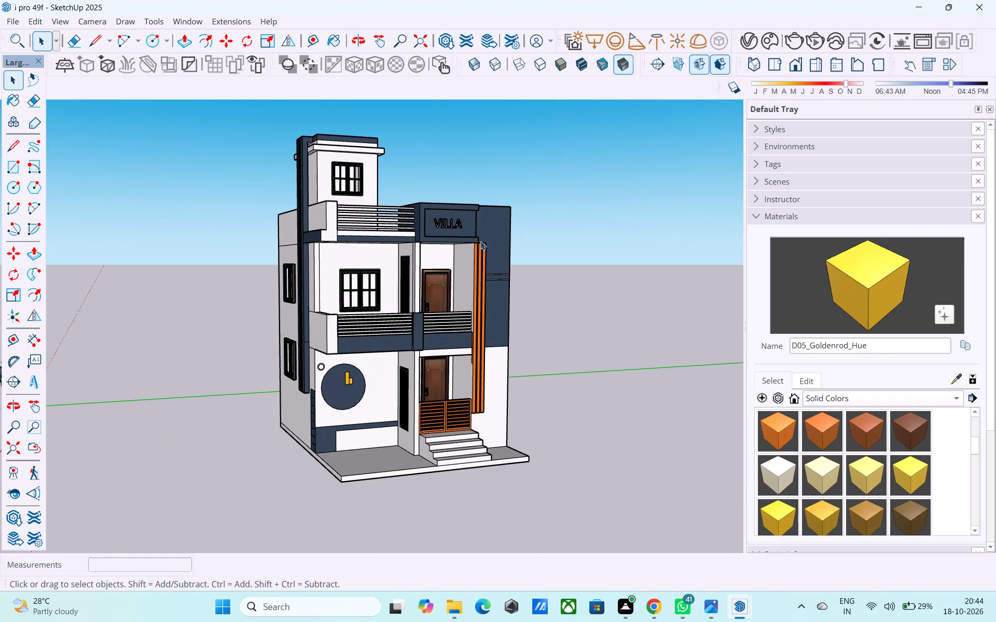
pyautogui.moveTo(480, 241); pyautogui.dragTo(487, 210, button='middle')
pyautogui.scroll(1, 481, 215)
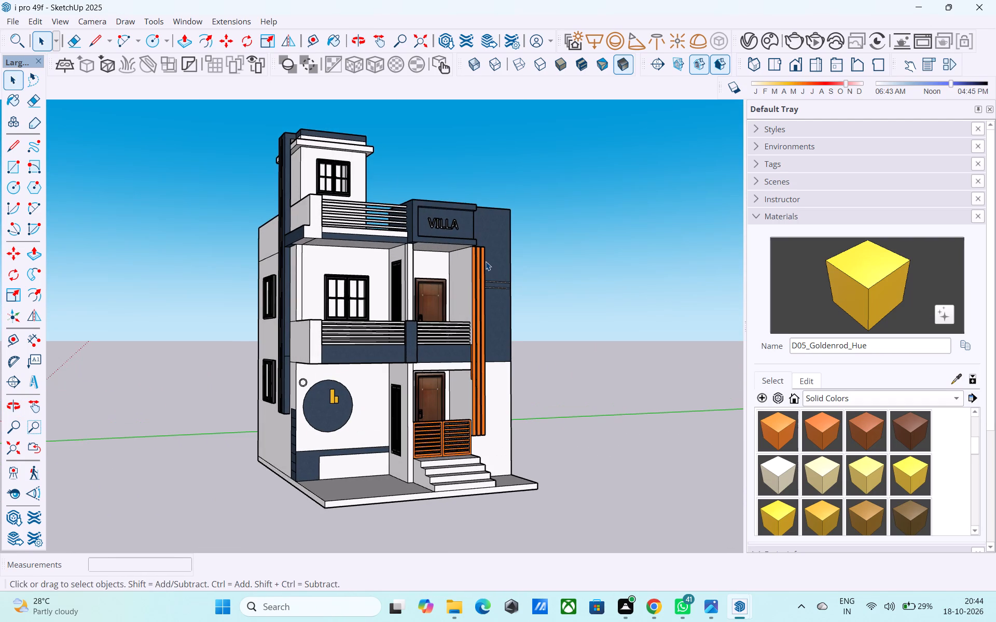
pyautogui.scroll(-3, 473, 261)
pyautogui.moveTo(465, 265); pyautogui.dragTo(405, 282, button='middle')
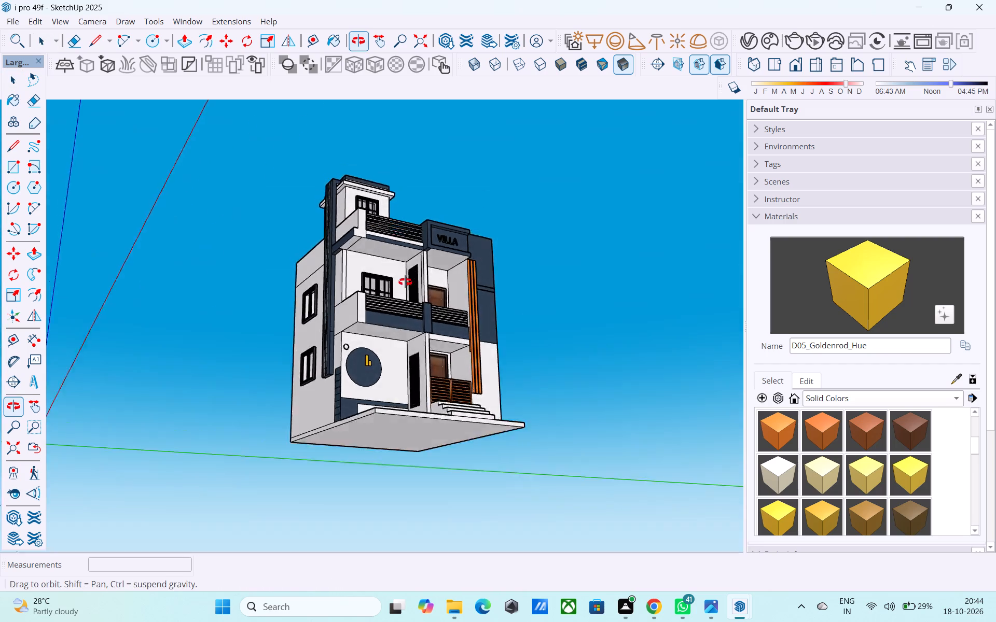
pyautogui.moveTo(405, 282); pyautogui.dragTo(357, 326, button='middle')
pyautogui.scroll(4, 402, 310)
pyautogui.scroll(-3, 403, 310)
pyautogui.moveTo(400, 326); pyautogui.dragTo(539, 286, button='middle')
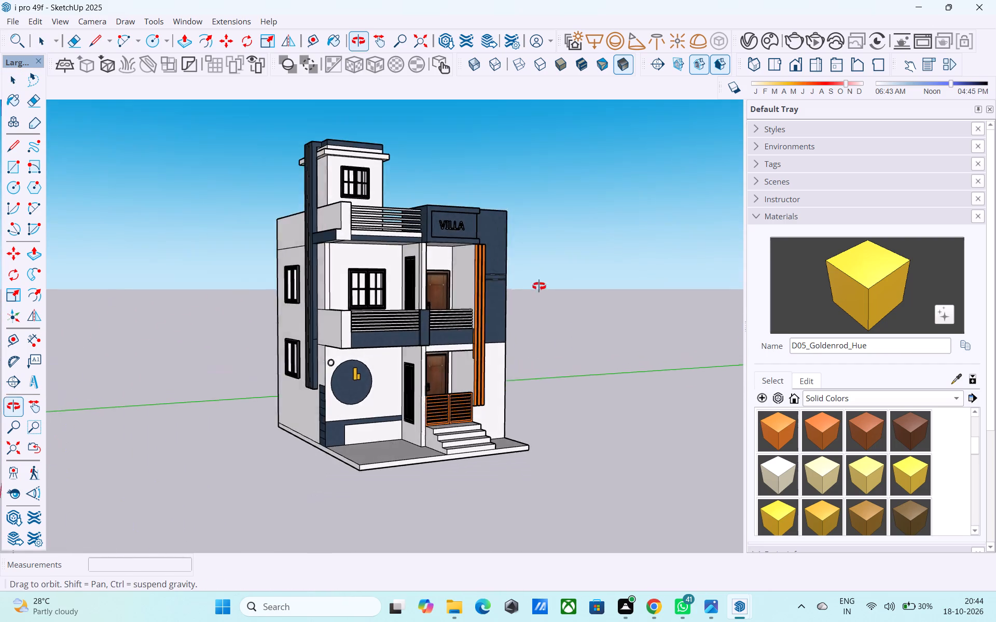
pyautogui.moveTo(539, 286); pyautogui.dragTo(561, 287, button='middle')
pyautogui.scroll(7, 362, 430)
pyautogui.moveTo(284, 417); pyautogui.dragTo(359, 432, button='middle')
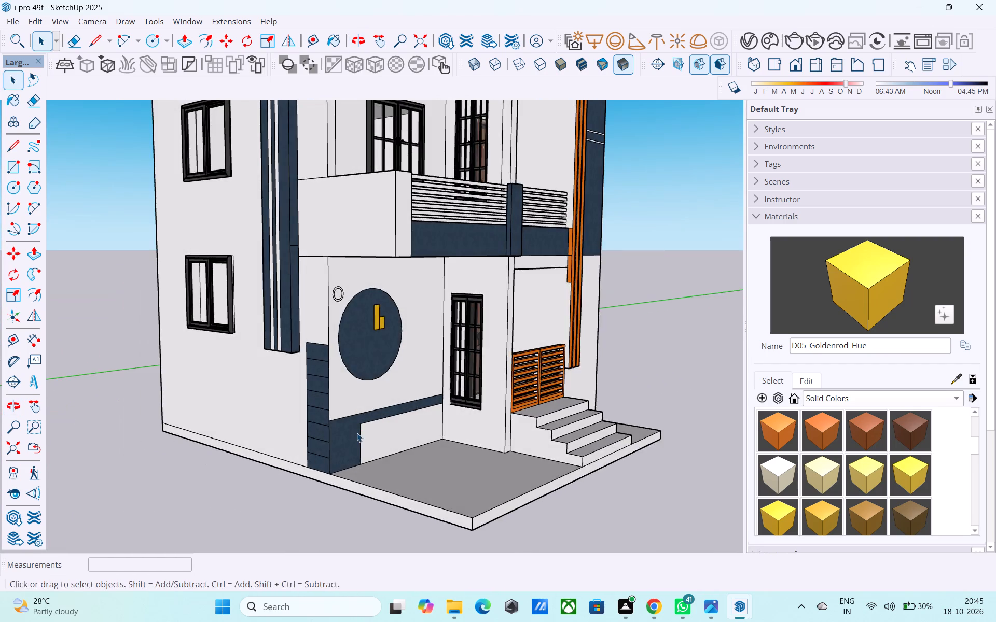
pyautogui.scroll(-5, 357, 433)
pyautogui.moveTo(359, 429); pyautogui.dragTo(315, 477, button='middle')
pyautogui.scroll(-4, 291, 359)
pyautogui.moveTo(290, 364); pyautogui.dragTo(208, 337, button='middle')
pyautogui.scroll(-2, 434, 350)
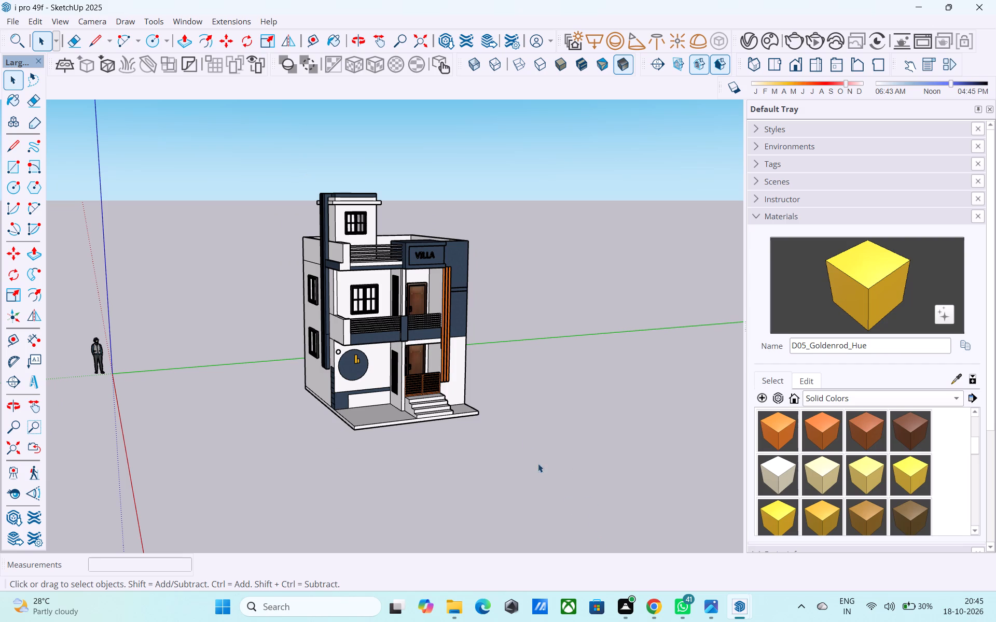
# Examine the side wall with its two windows, vertical dark blue bands and balcony parapets.
pyautogui.scroll(9, 382, 270)
pyautogui.moveTo(300, 210); pyautogui.dragTo(326, 209, button='middle')
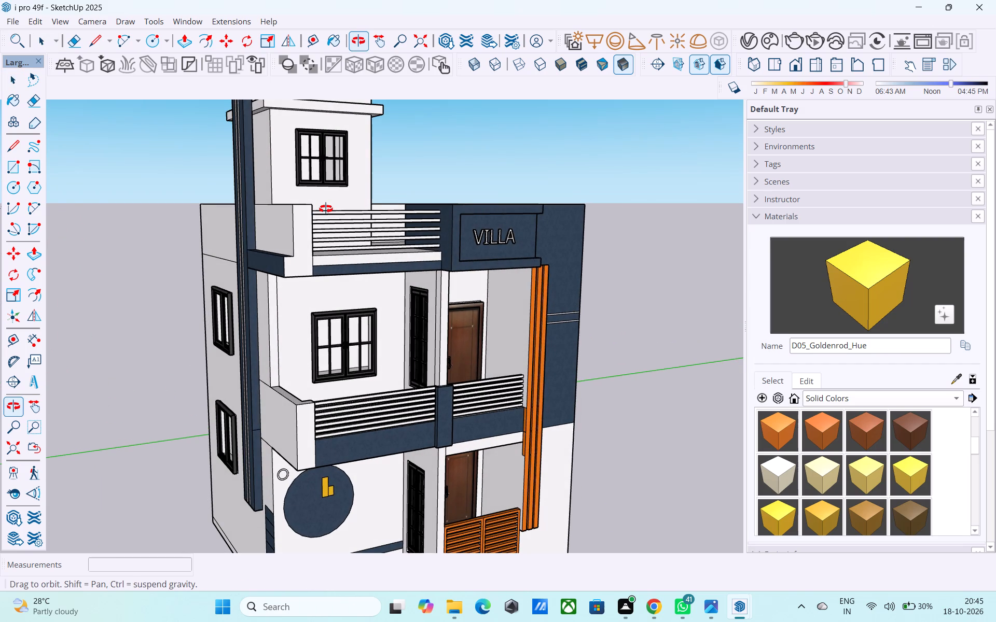
pyautogui.moveTo(326, 209); pyautogui.dragTo(525, 224, button='middle')
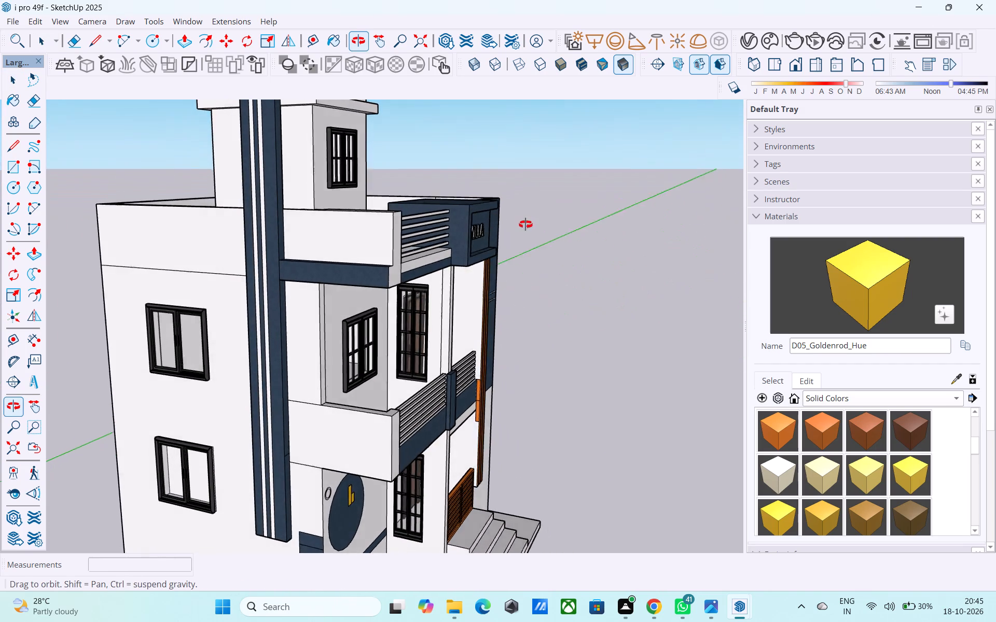
pyautogui.moveTo(525, 224); pyautogui.dragTo(531, 226, button='middle')
pyautogui.moveTo(231, 330); pyautogui.dragTo(411, 350, button='middle')
pyautogui.scroll(-3, 494, 330)
pyautogui.moveTo(495, 330); pyautogui.dragTo(493, 332, button='middle')
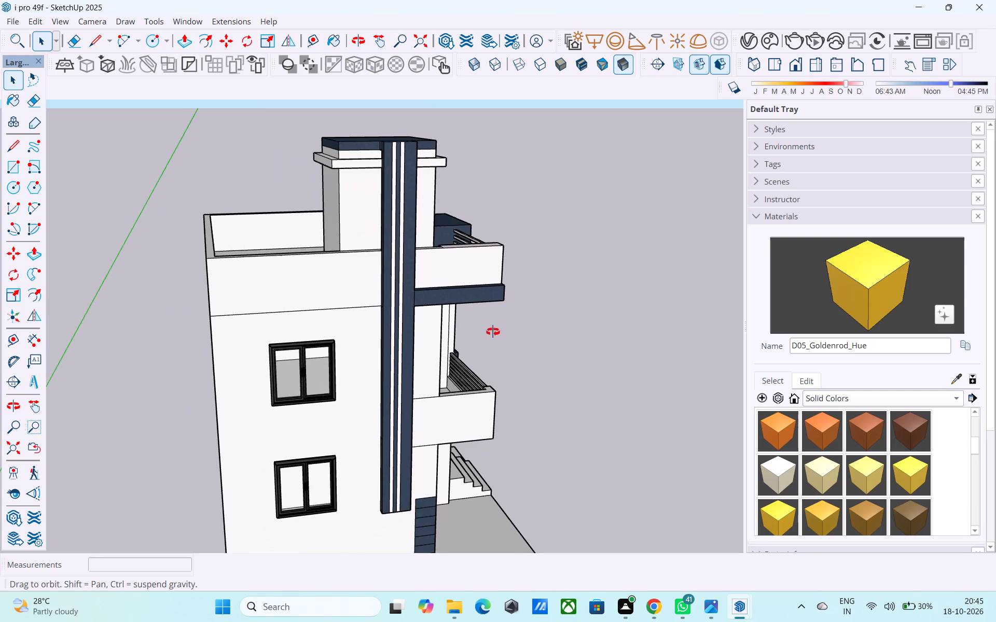
pyautogui.moveTo(493, 332); pyautogui.dragTo(484, 335, button='middle')
pyautogui.scroll(-1, 484, 335)
pyautogui.moveTo(318, 395); pyautogui.dragTo(282, 373, button='middle')
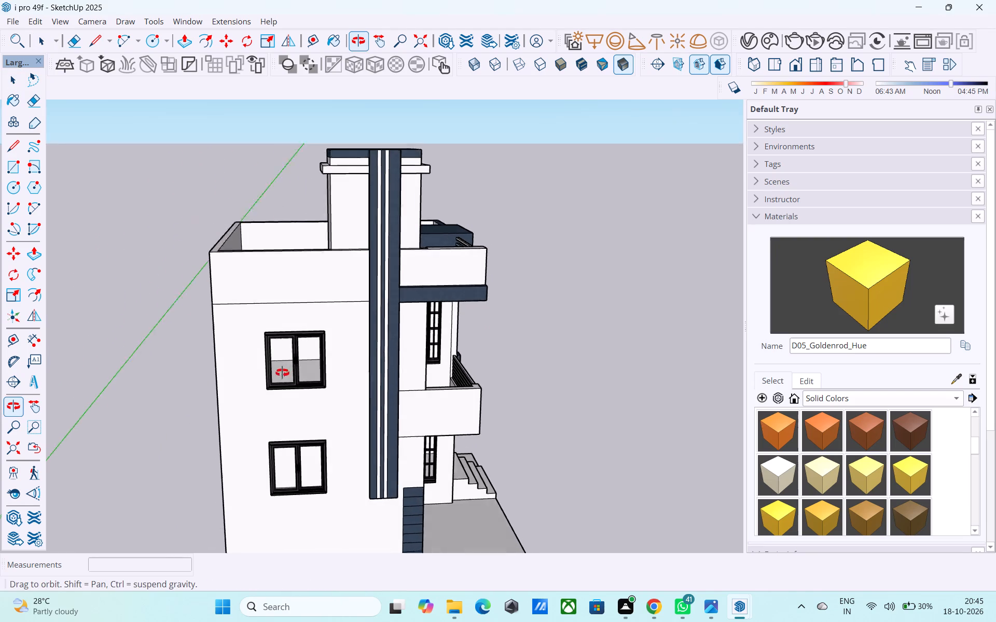
pyautogui.moveTo(282, 373); pyautogui.dragTo(273, 365, button='middle')
pyautogui.scroll(4, 252, 301)
pyautogui.moveTo(258, 291); pyautogui.dragTo(199, 288, button='middle')
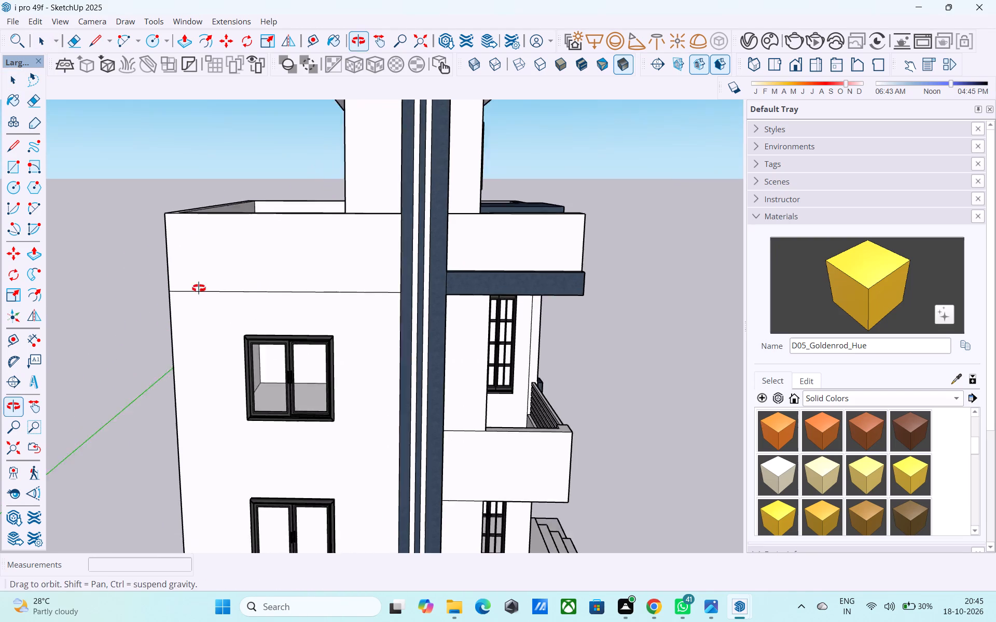
pyautogui.moveTo(199, 288); pyautogui.dragTo(154, 285, button='middle')
pyautogui.moveTo(246, 264); pyautogui.dragTo(12, 355, button='middle')
pyautogui.scroll(-5, 359, 262)
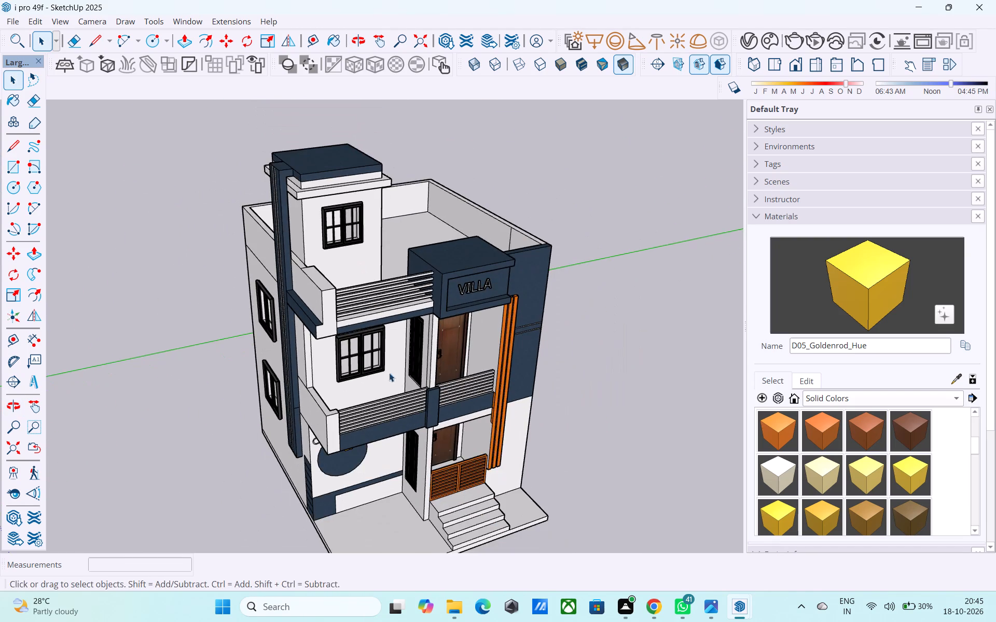
# Examine the front elevation's balconies, doors, railings and VILLA sign from high and low eye levels.
pyautogui.moveTo(398, 389); pyautogui.dragTo(349, 322, button='middle')
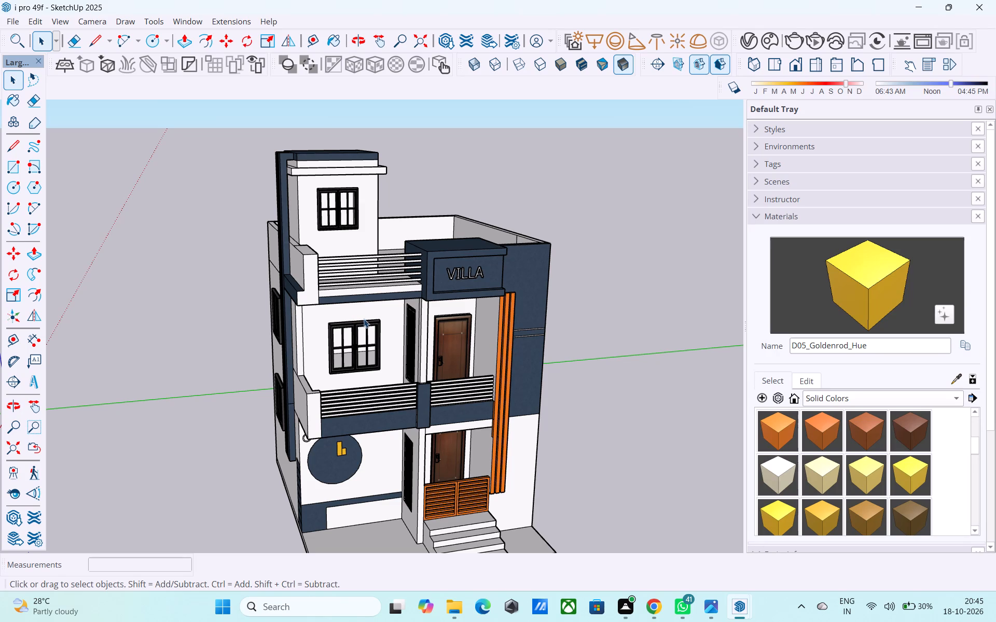
pyautogui.moveTo(365, 319); pyautogui.dragTo(367, 266, button='middle')
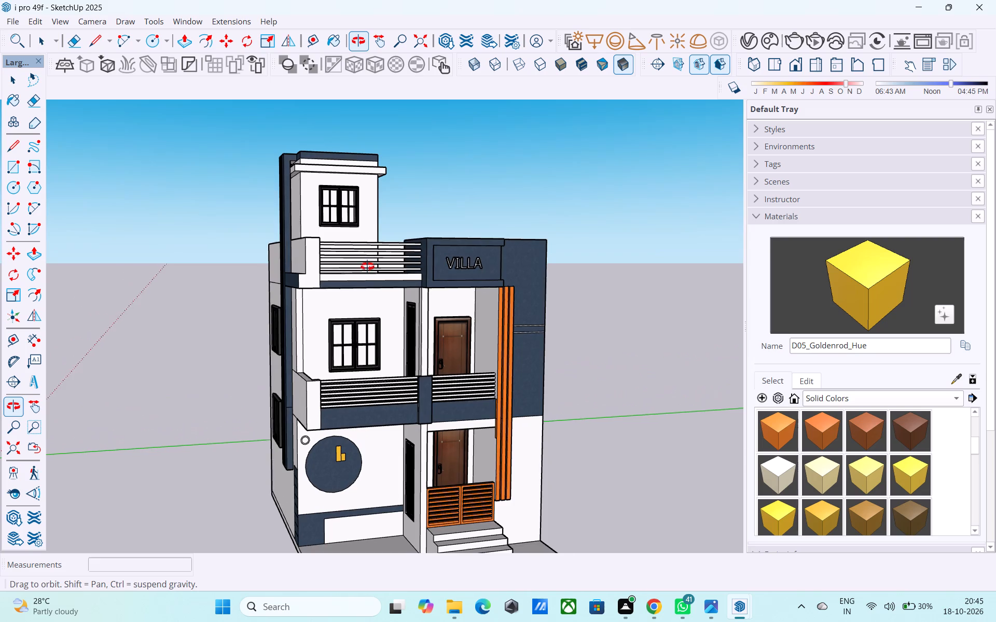
pyautogui.moveTo(367, 266); pyautogui.dragTo(364, 257, button='middle')
pyautogui.moveTo(385, 317); pyautogui.dragTo(381, 303, button='middle')
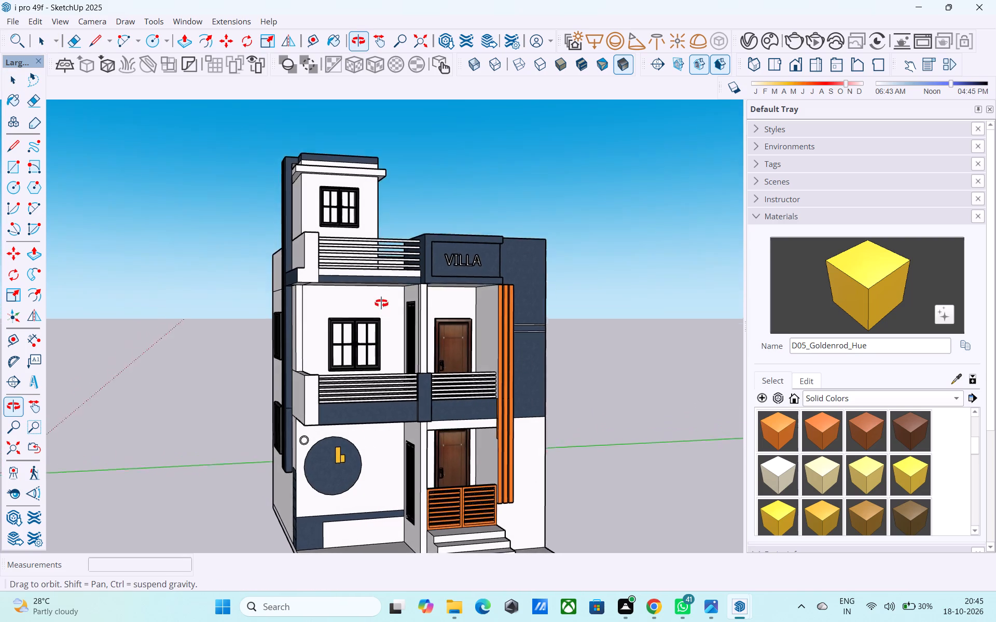
pyautogui.moveTo(381, 303); pyautogui.dragTo(367, 234, button='middle')
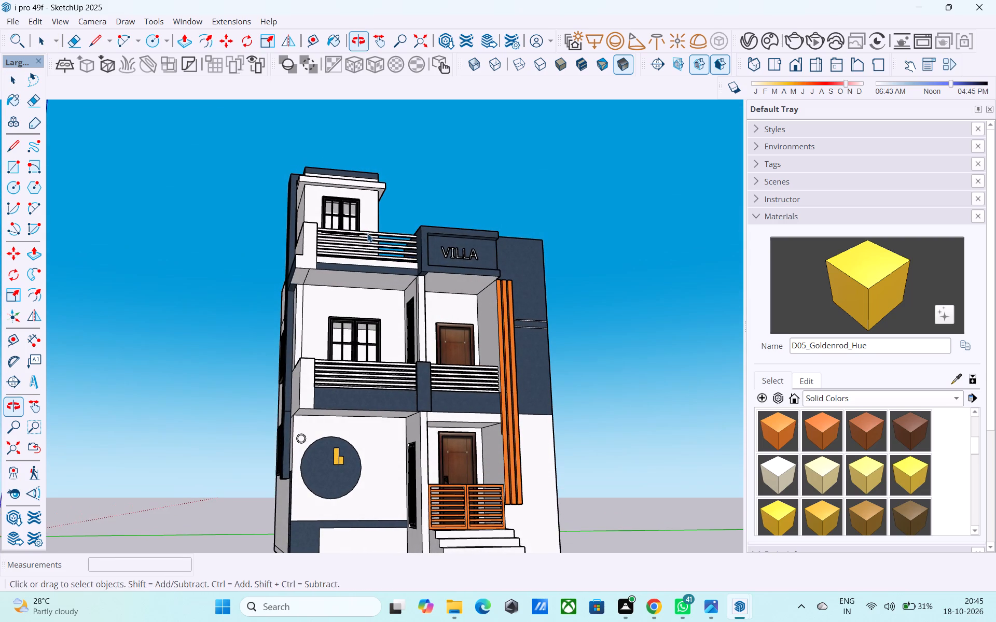
pyautogui.scroll(-1, 378, 235)
pyautogui.moveTo(411, 308); pyautogui.dragTo(389, 265, button='middle')
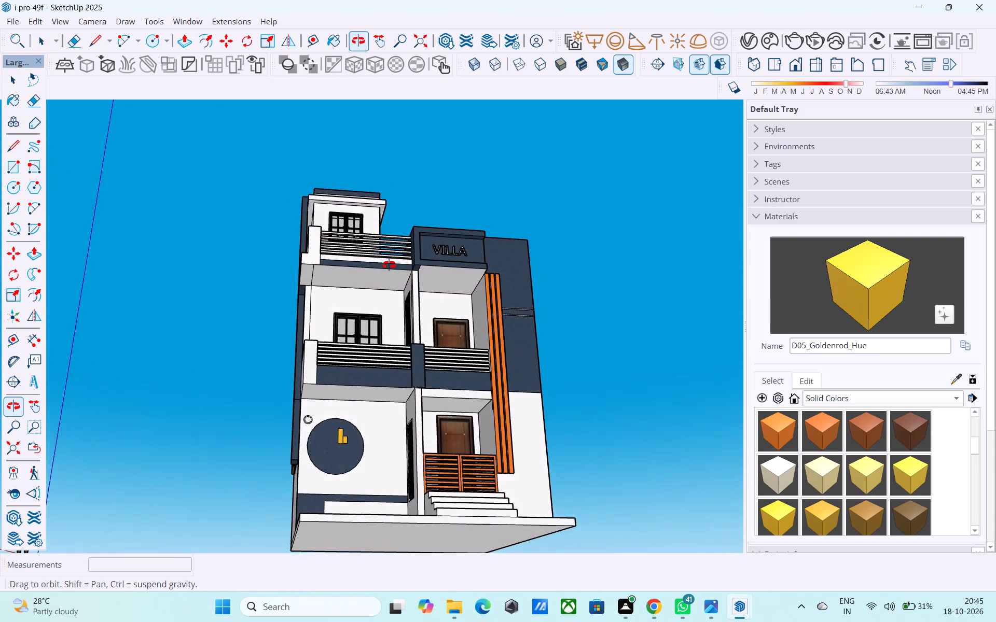
pyautogui.moveTo(389, 265); pyautogui.dragTo(390, 264, button='middle')
pyautogui.scroll(3, 391, 264)
pyautogui.scroll(-8, 394, 264)
pyautogui.moveTo(399, 273); pyautogui.dragTo(399, 385, button='middle')
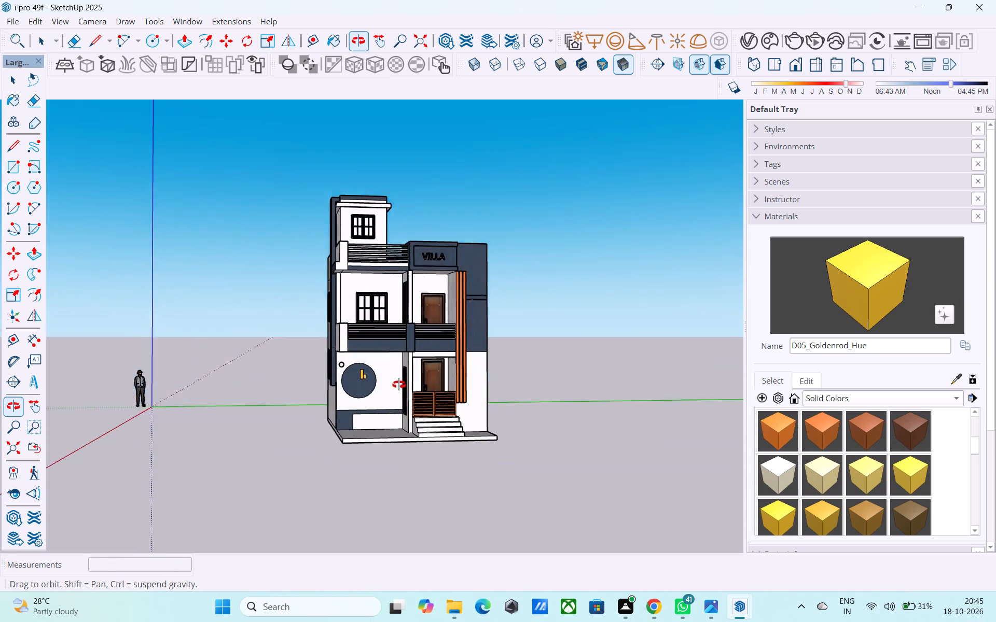
pyautogui.moveTo(399, 385); pyautogui.dragTo(399, 421, button='middle')
pyautogui.scroll(7, 386, 356)
pyautogui.moveTo(386, 354); pyautogui.dragTo(365, 315, button='middle')
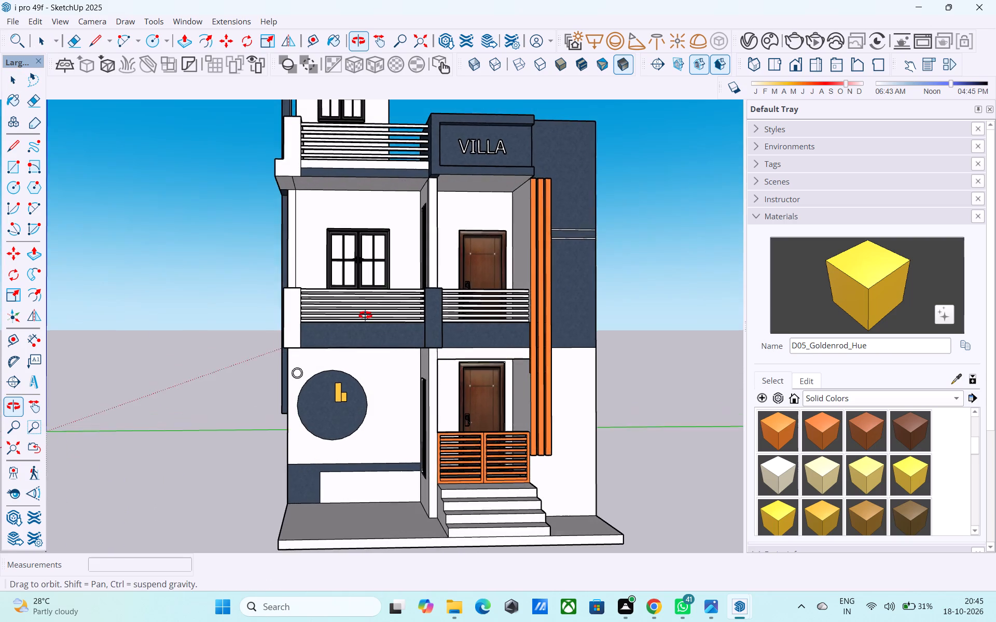
pyautogui.moveTo(365, 315); pyautogui.dragTo(362, 308, button='middle')
pyautogui.moveTo(362, 306); pyautogui.dragTo(357, 280, button='middle')
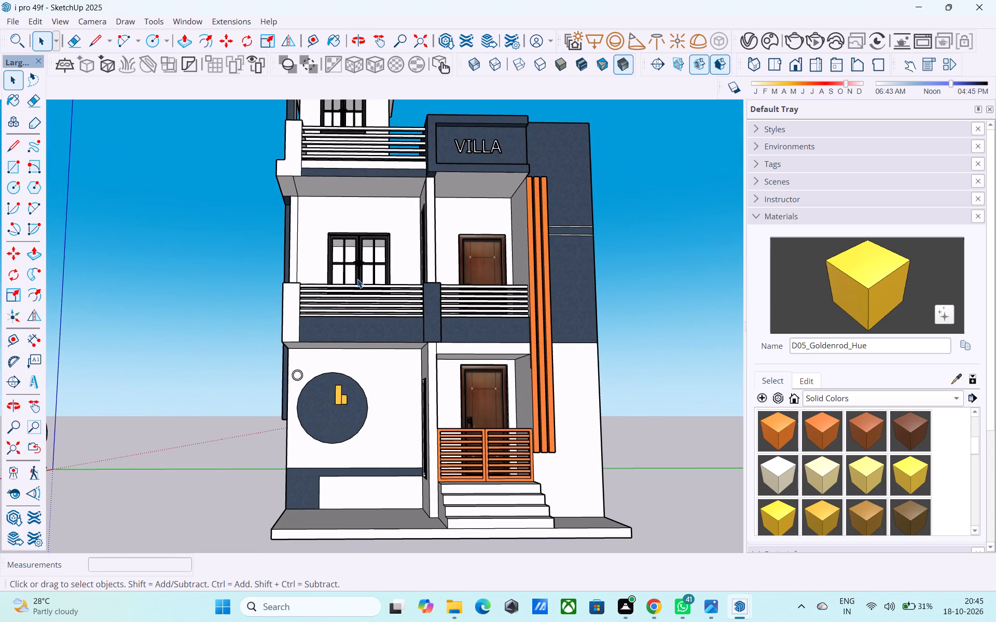
# Examine the whole house from a distance, viewing the front together with each side wall.
pyautogui.scroll(-2, 358, 279)
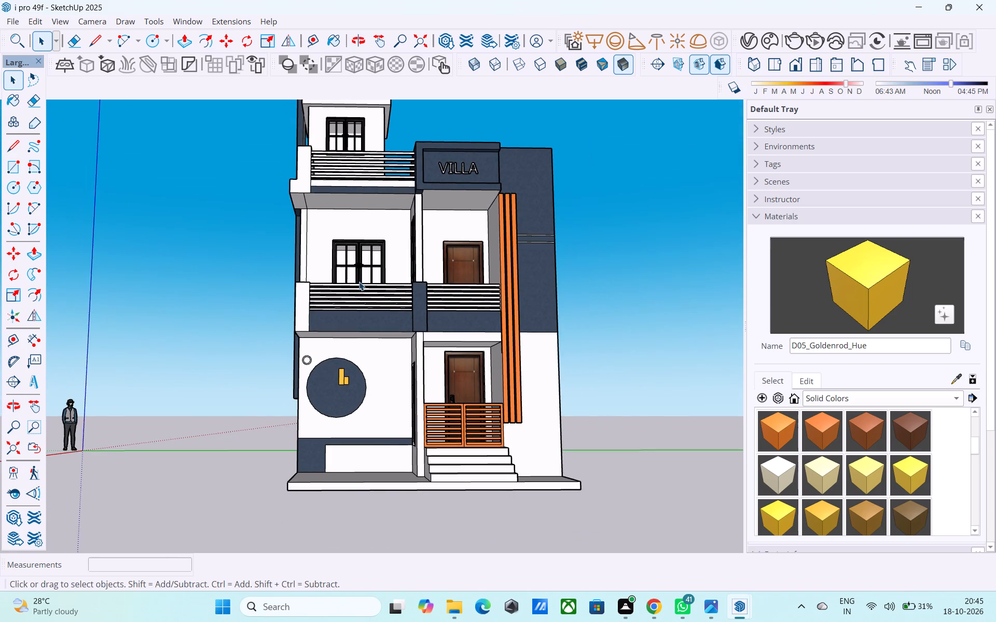
pyautogui.scroll(-2, 360, 285)
pyautogui.moveTo(360, 288); pyautogui.dragTo(355, 318, button='middle')
pyautogui.scroll(-2, 355, 318)
pyautogui.moveTo(355, 318); pyautogui.dragTo(456, 328, button='middle')
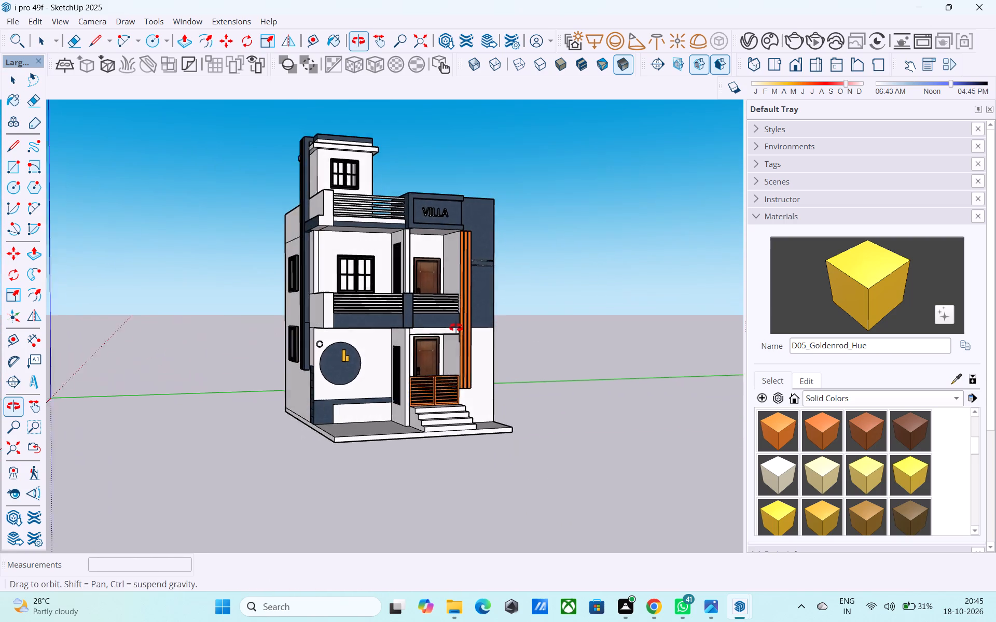
pyautogui.moveTo(456, 328); pyautogui.dragTo(558, 344, button='middle')
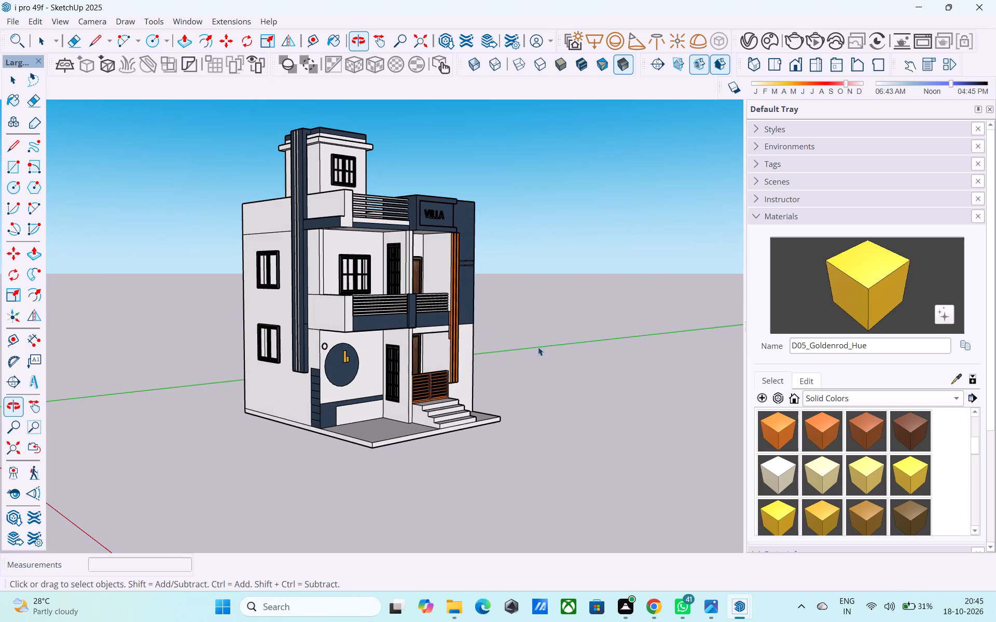
pyautogui.scroll(-2, 404, 346)
pyautogui.moveTo(403, 346); pyautogui.dragTo(487, 340, button='middle')
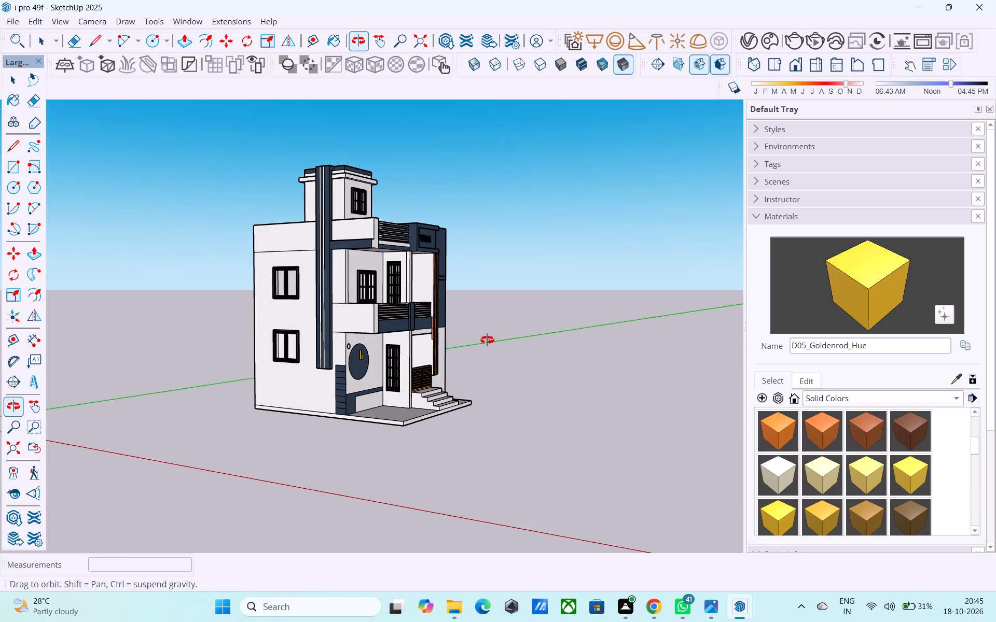
pyautogui.moveTo(487, 340); pyautogui.dragTo(273, 350, button='middle')
pyautogui.scroll(-1, 294, 341)
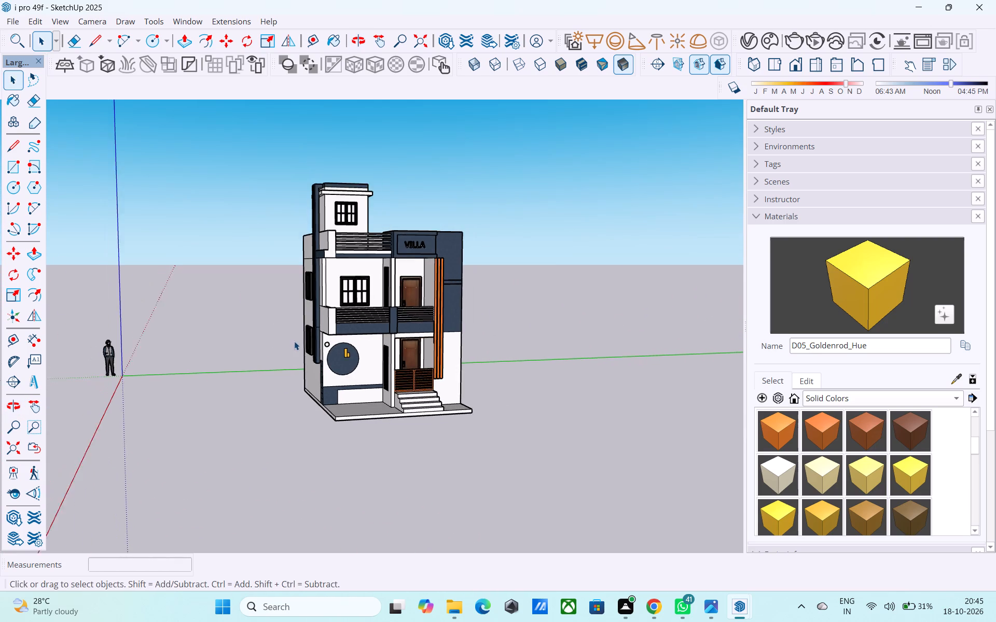
pyautogui.scroll(-1, 294, 341)
pyautogui.moveTo(438, 327); pyautogui.dragTo(279, 331, button='middle')
pyautogui.moveTo(404, 323); pyautogui.dragTo(399, 322, button='middle')
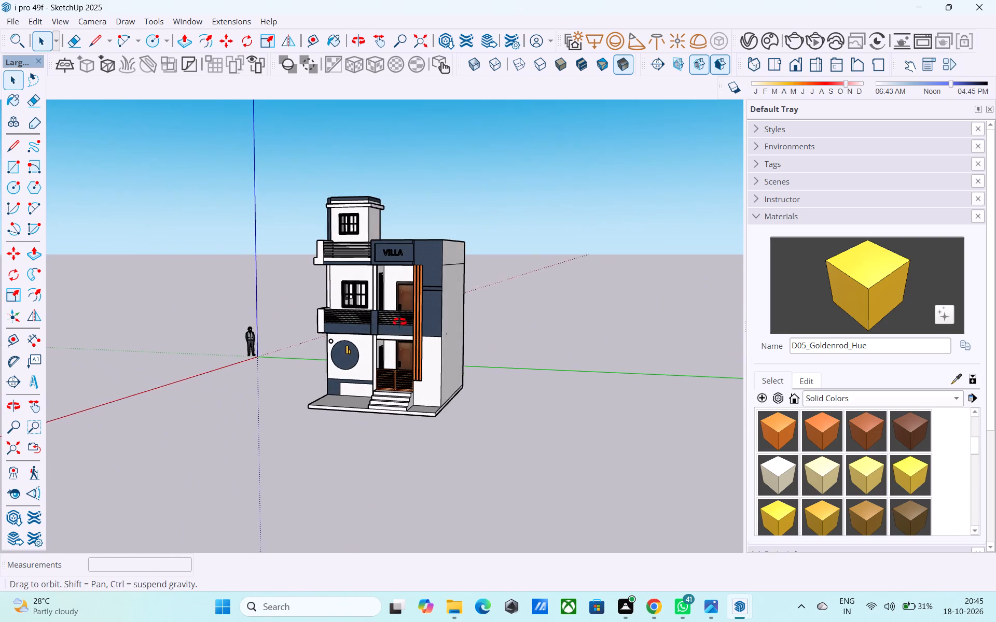
pyautogui.moveTo(399, 322); pyautogui.dragTo(379, 314, button='middle')
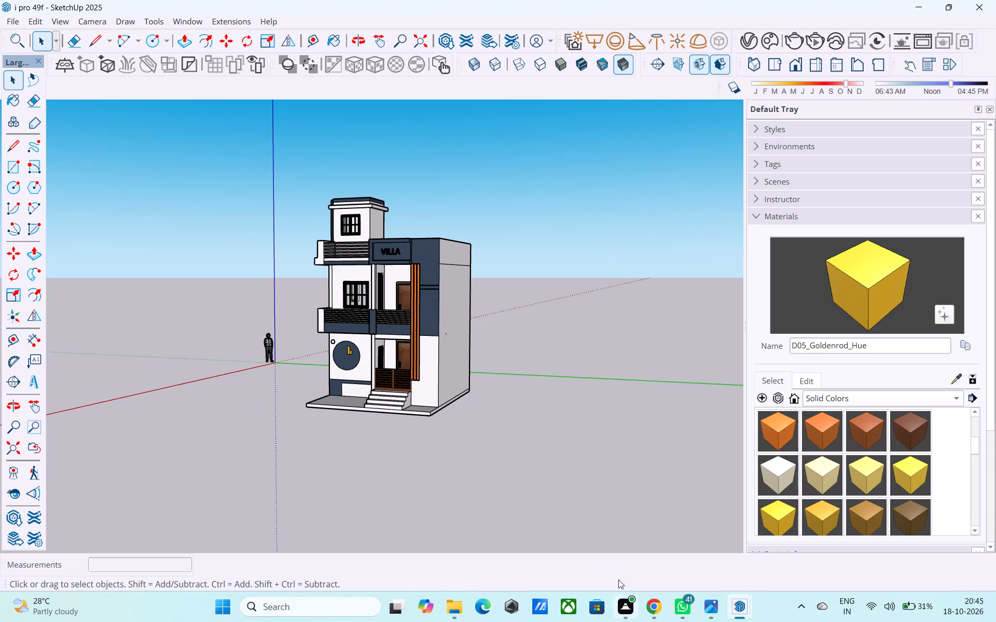
pyautogui.moveTo(347, 323); pyautogui.dragTo(554, 298, button='middle')
pyautogui.moveTo(350, 282); pyautogui.dragTo(353, 283, button='middle')
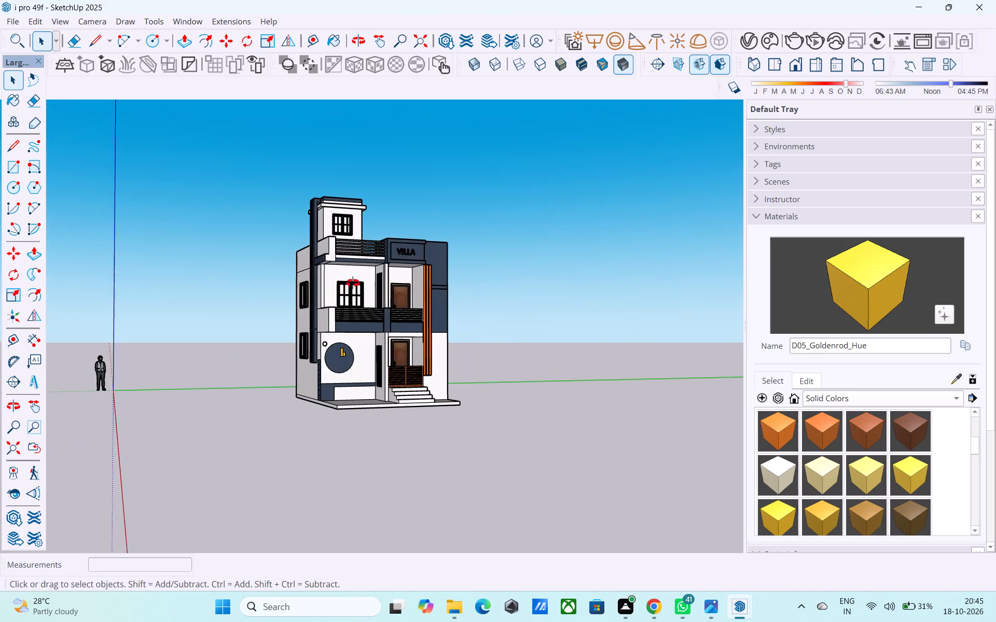
# Examine the front facade together with the windowed side wall from several angles around the house corner.
pyautogui.moveTo(353, 283); pyautogui.dragTo(485, 322, button='middle')
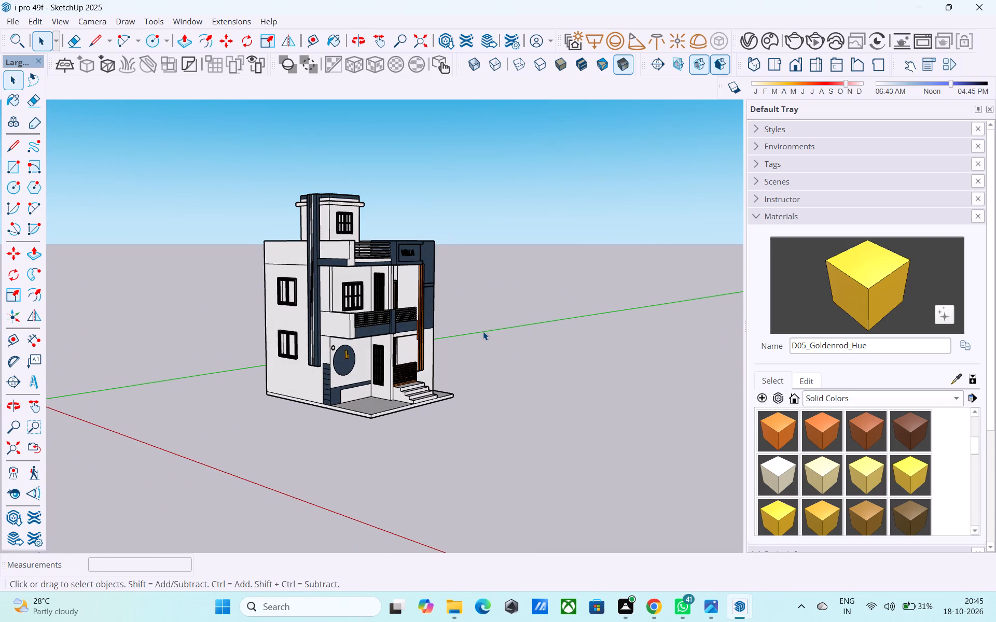
pyautogui.moveTo(484, 331); pyautogui.dragTo(402, 296, button='middle')
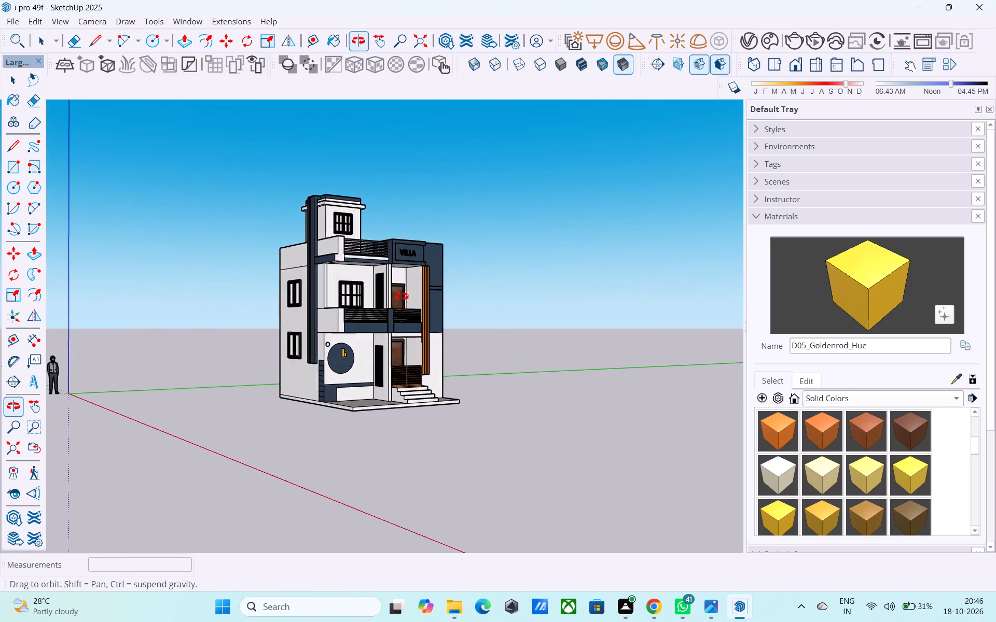
pyautogui.moveTo(402, 296); pyautogui.dragTo(291, 303, button='middle')
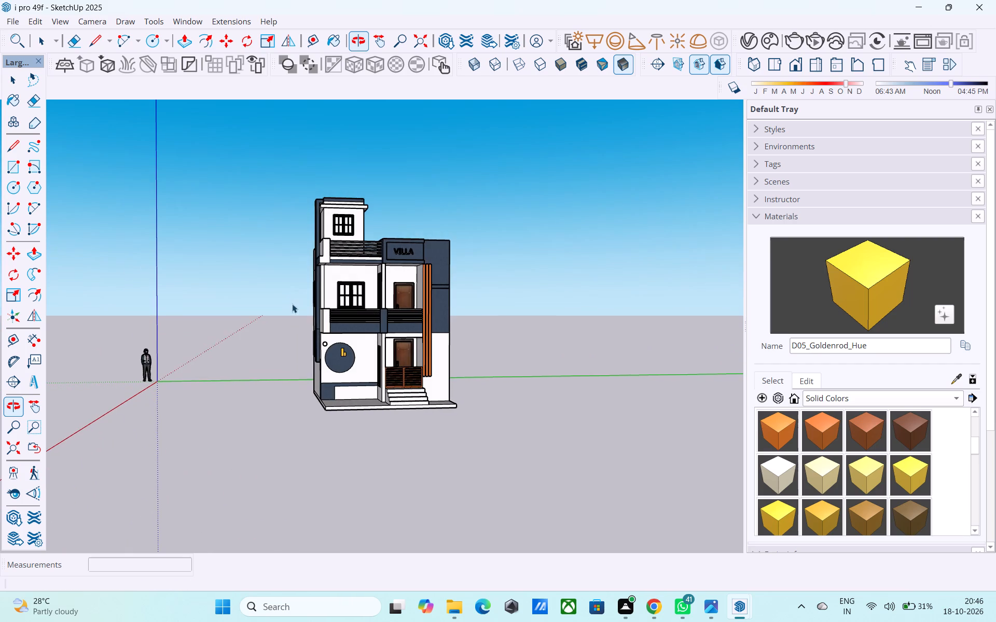
pyautogui.moveTo(363, 302); pyautogui.dragTo(292, 310, button='middle')
pyautogui.moveTo(303, 306); pyautogui.dragTo(465, 314, button='middle')
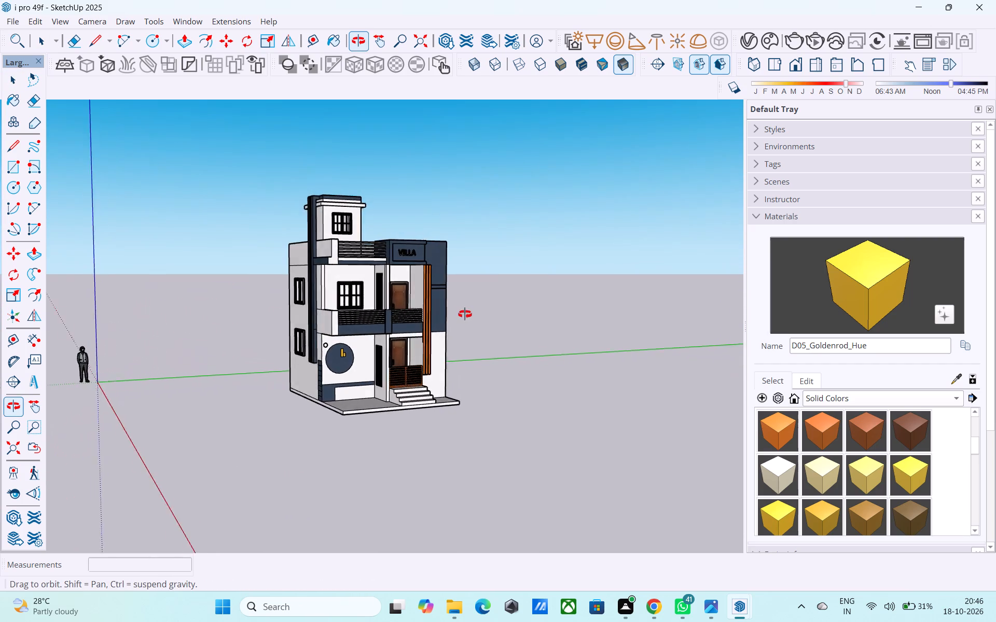
pyautogui.moveTo(465, 314); pyautogui.dragTo(525, 321, button='middle')
pyautogui.moveTo(351, 320); pyautogui.dragTo(460, 373, button='middle')
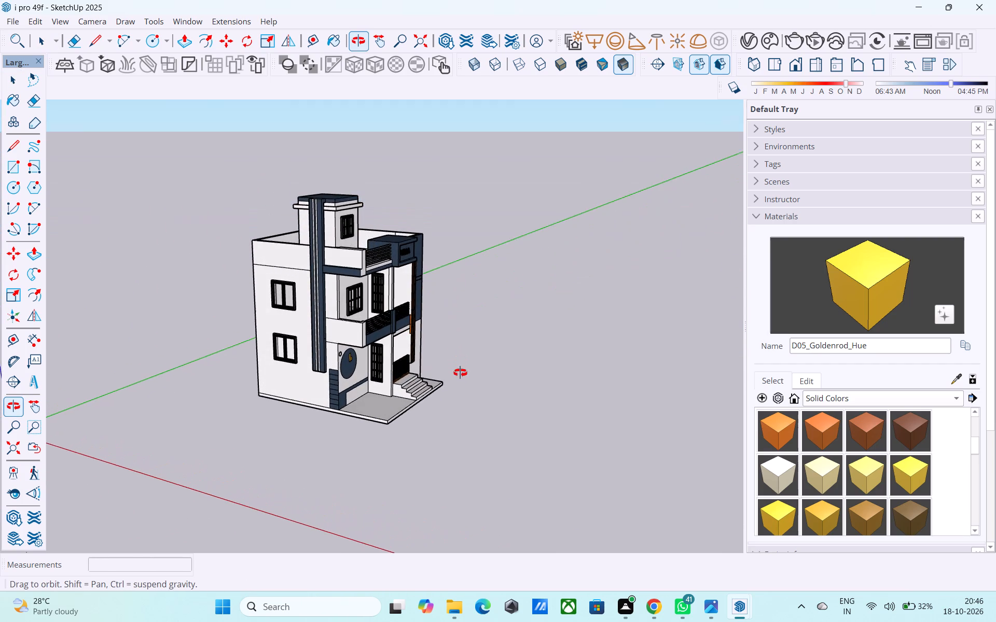
pyautogui.moveTo(460, 373); pyautogui.dragTo(460, 375, button='middle')
# Examine the roof, parapets and stair tower from above, and the windowed side and front from eye level.
pyautogui.moveTo(299, 245); pyautogui.dragTo(343, 380, button='middle')
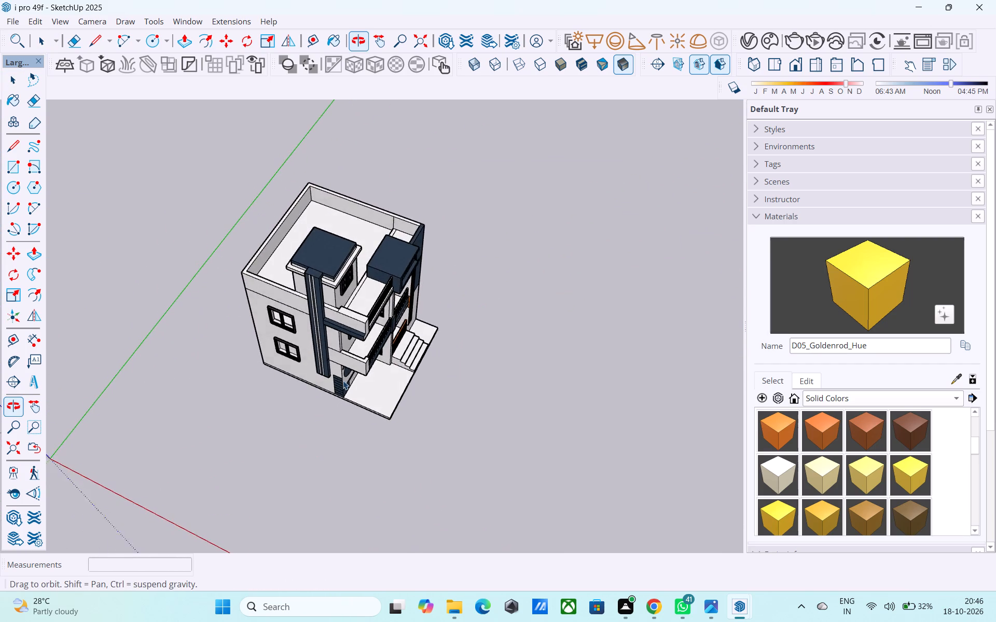
pyautogui.moveTo(343, 380); pyautogui.dragTo(326, 426, button='middle')
pyautogui.moveTo(351, 229); pyautogui.dragTo(379, 123, button='middle')
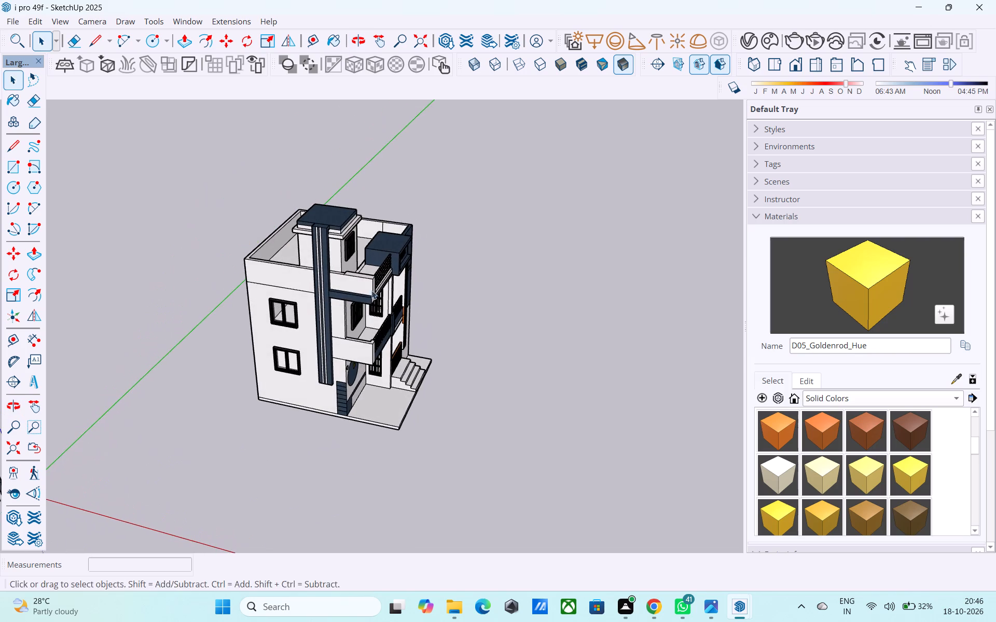
pyautogui.moveTo(359, 331); pyautogui.dragTo(364, 151, button='middle')
pyautogui.moveTo(423, 292); pyautogui.dragTo(368, 307, button='middle')
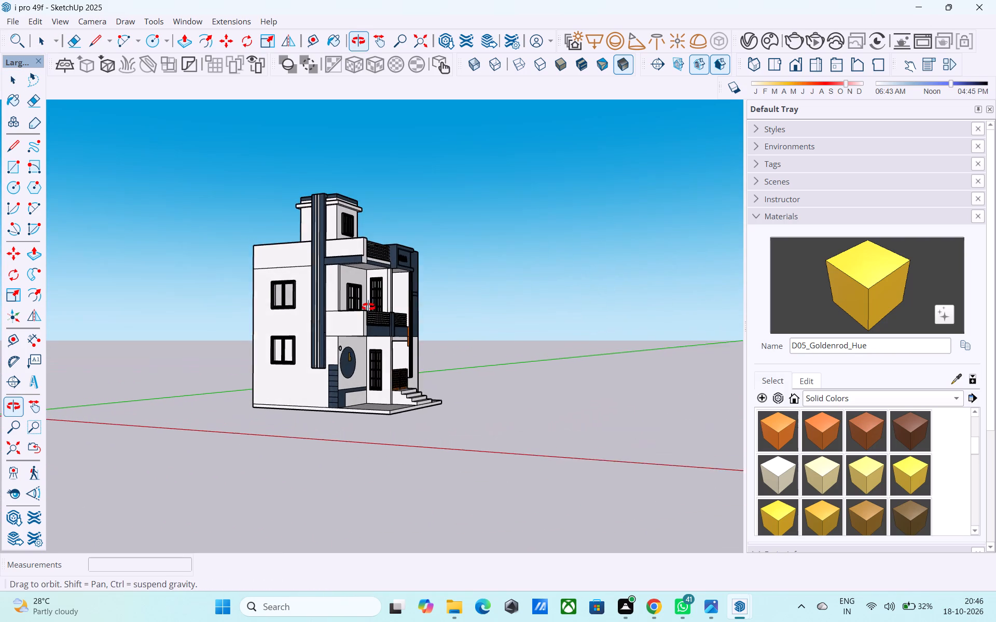
pyautogui.moveTo(368, 307); pyautogui.dragTo(366, 307, button='middle')
pyautogui.moveTo(342, 341); pyautogui.dragTo(274, 326, button='middle')
pyautogui.moveTo(350, 307); pyautogui.dragTo(343, 308, button='middle')
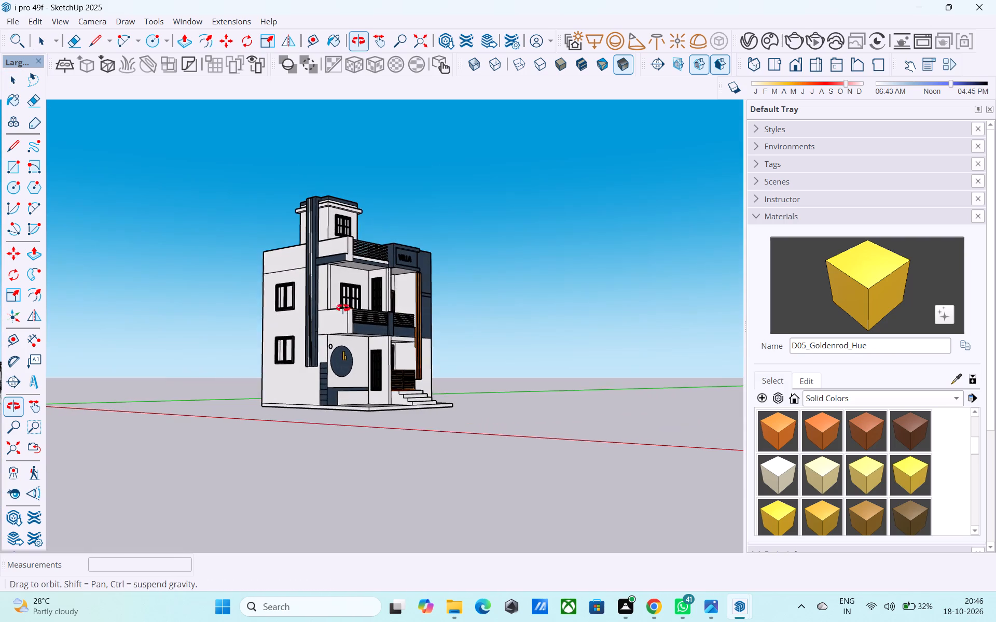
pyautogui.moveTo(343, 308); pyautogui.dragTo(279, 339, button='middle')
# Examine the front facade's balconies, railings, doors and VILLA sign from low and raised viewpoints.
pyautogui.scroll(1, 393, 261)
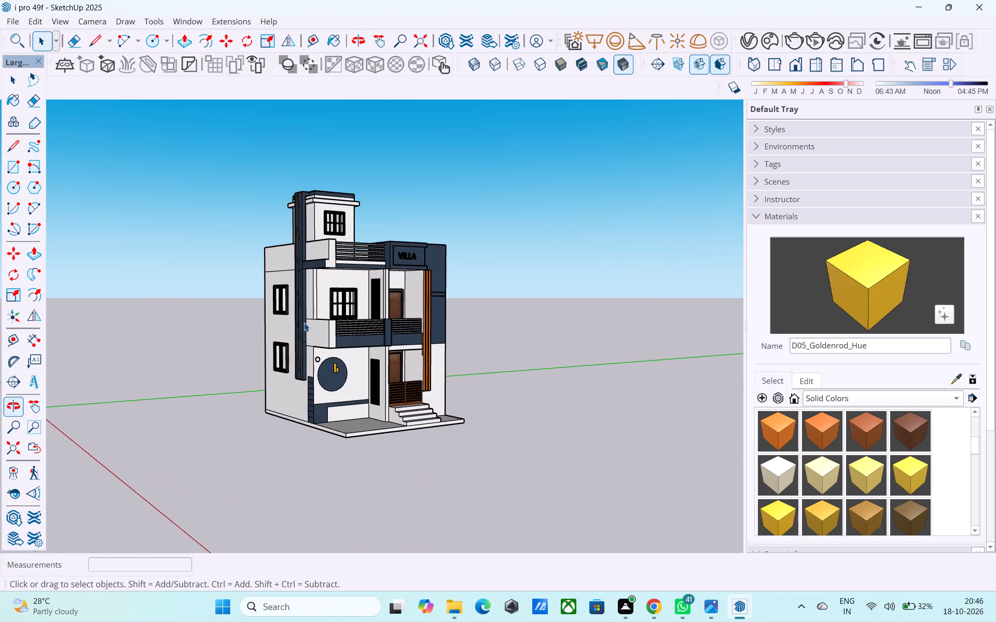
pyautogui.scroll(2, 304, 322)
pyautogui.scroll(-1, 356, 280)
pyautogui.moveTo(355, 280); pyautogui.dragTo(283, 278, button='middle')
pyautogui.moveTo(354, 308); pyautogui.dragTo(336, 300, button='middle')
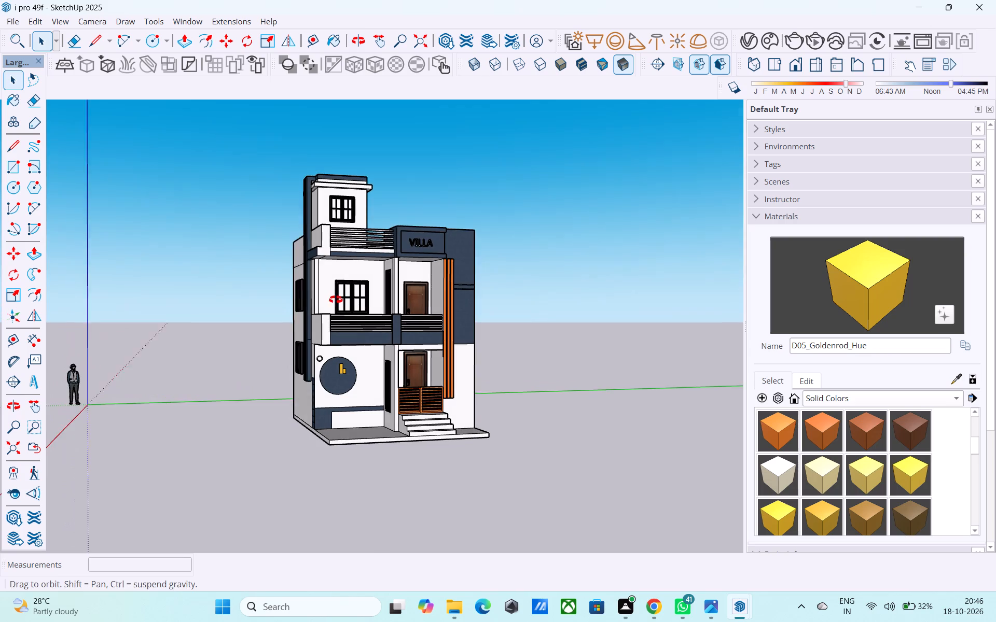
pyautogui.moveTo(336, 300); pyautogui.dragTo(331, 299, button='middle')
pyautogui.scroll(-3, 345, 310)
pyautogui.moveTo(345, 310); pyautogui.dragTo(392, 302, button='middle')
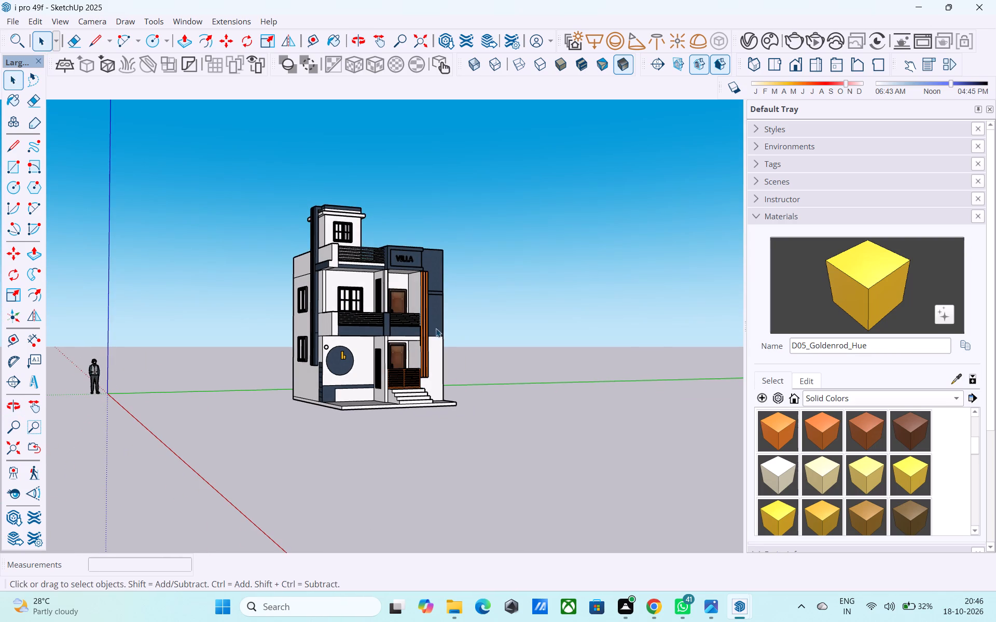
pyautogui.moveTo(379, 364); pyautogui.dragTo(409, 324, button='middle')
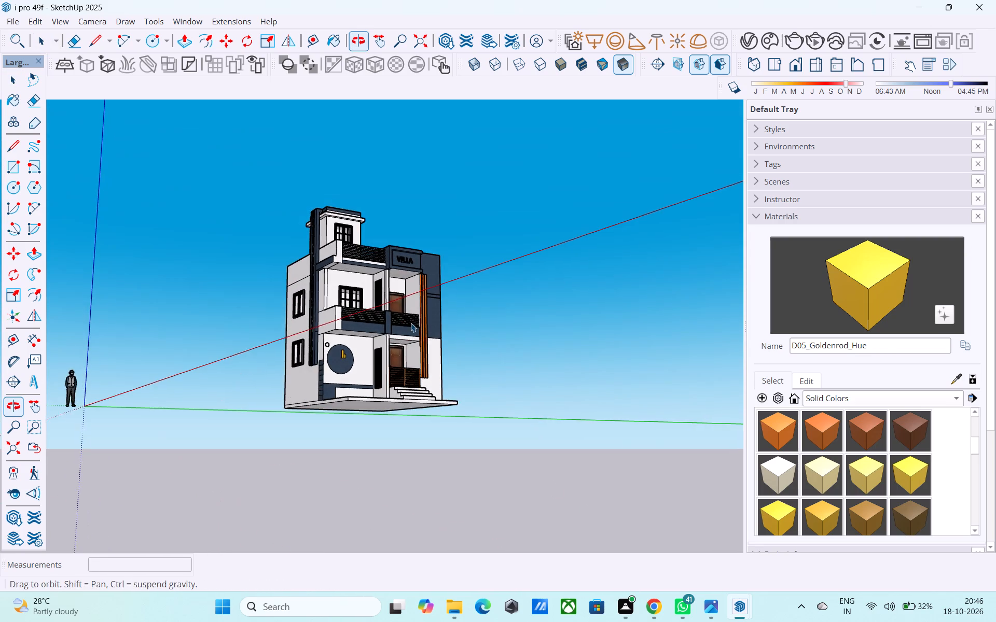
pyautogui.scroll(-4, 423, 310)
pyautogui.scroll(4, 380, 310)
pyautogui.moveTo(375, 287); pyautogui.dragTo(328, 383, button='middle')
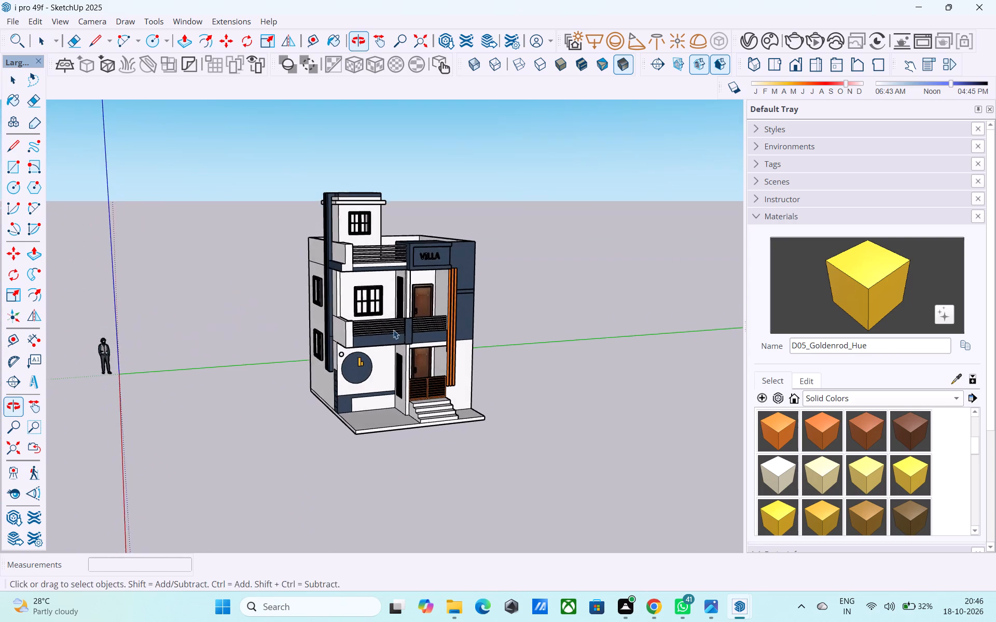
# Examine the blank side wall, the rear corner, and the opposite wall's sliding windows and dark blue vertical bands up close.
pyautogui.moveTo(413, 306); pyautogui.dragTo(245, 294, button='middle')
pyautogui.moveTo(459, 301); pyautogui.dragTo(480, 314, button='middle')
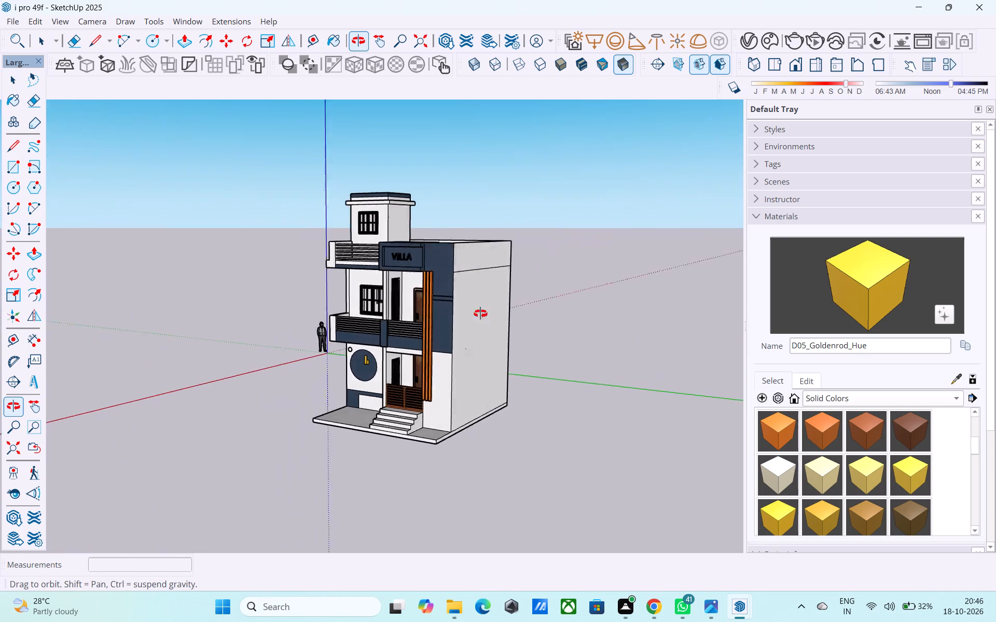
pyautogui.moveTo(480, 314); pyautogui.dragTo(668, 294, button='middle')
pyautogui.moveTo(281, 300); pyautogui.dragTo(571, 311, button='middle')
pyautogui.moveTo(216, 326); pyautogui.dragTo(436, 307, button='middle')
pyautogui.scroll(3, 396, 307)
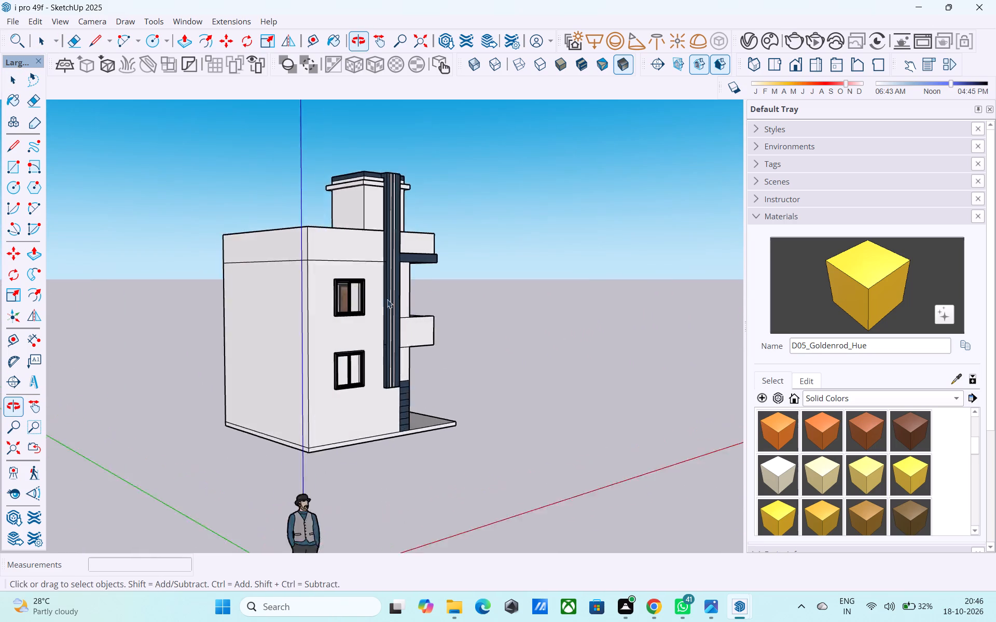
pyautogui.scroll(13, 387, 299)
pyautogui.moveTo(346, 304); pyautogui.dragTo(305, 310, button='middle')
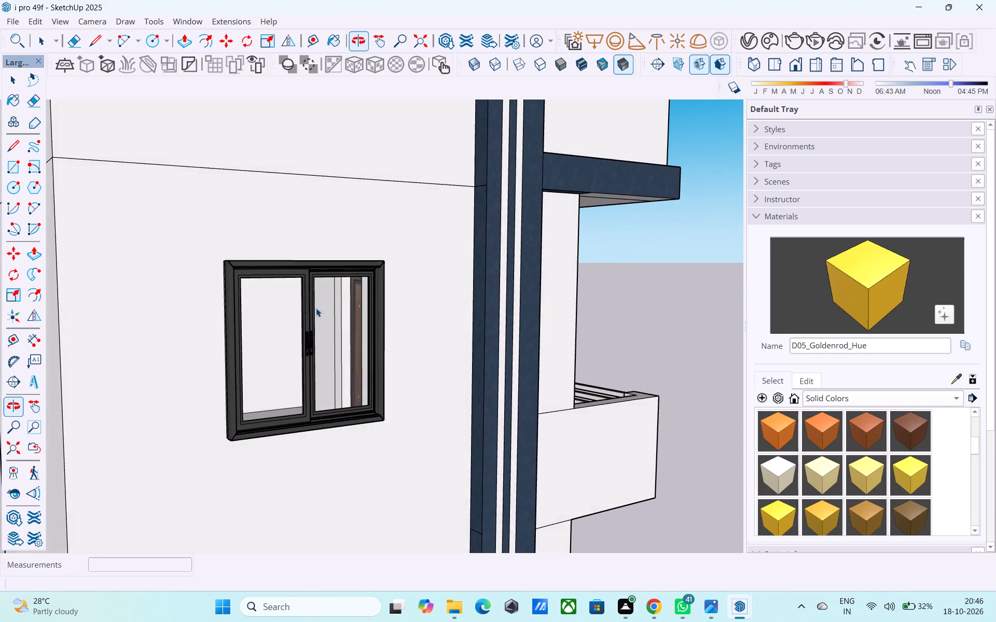
pyautogui.scroll(-4, 473, 276)
pyautogui.moveTo(438, 322); pyautogui.dragTo(340, 321, button='middle')
pyautogui.scroll(-5, 561, 264)
pyautogui.moveTo(351, 312); pyautogui.dragTo(274, 310, button='middle')
pyautogui.scroll(5, 274, 310)
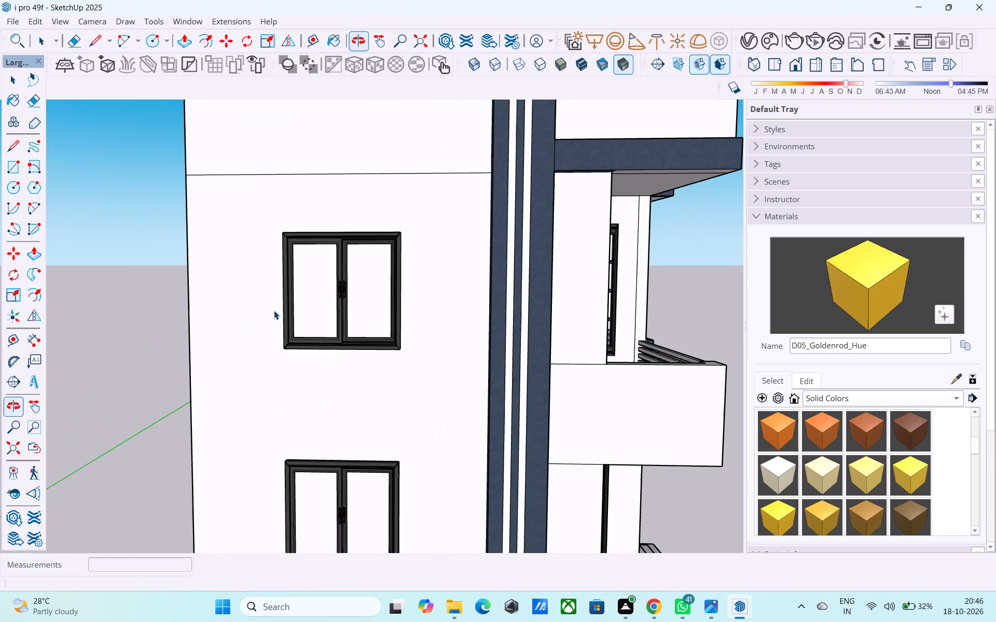
pyautogui.moveTo(280, 306); pyautogui.dragTo(229, 285, button='middle')
# Examine the full front elevation head-on, from the entrance steps to the stair tower.
pyautogui.scroll(-7, 229, 284)
pyautogui.moveTo(349, 329); pyautogui.dragTo(225, 296, button='middle')
pyautogui.moveTo(408, 290); pyautogui.dragTo(216, 301, button='middle')
pyautogui.scroll(-6, 297, 279)
pyautogui.moveTo(364, 281); pyautogui.dragTo(298, 350, button='middle')
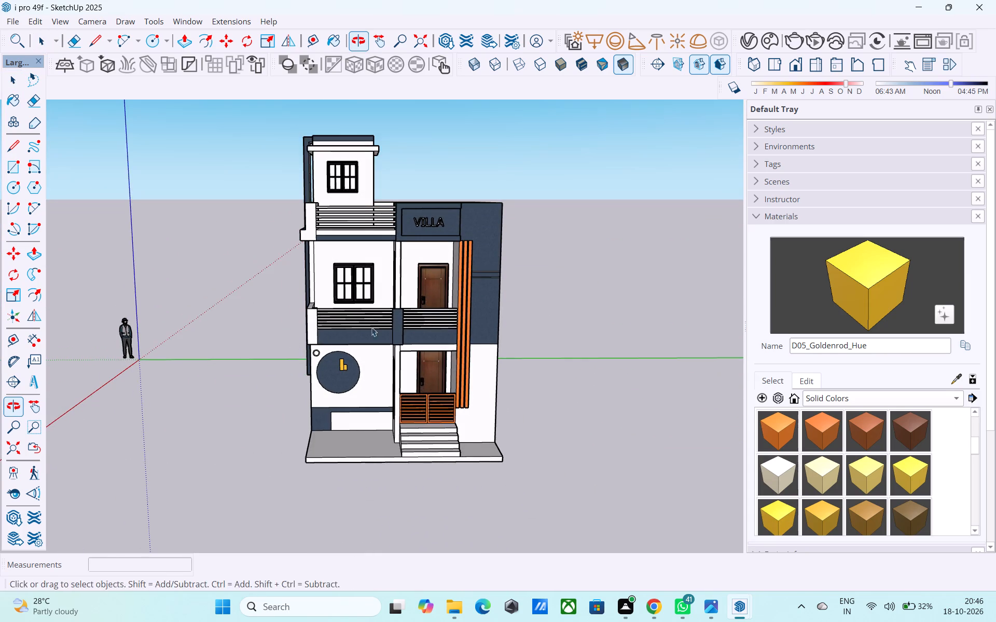
pyautogui.moveTo(436, 331); pyautogui.dragTo(395, 314, button='middle')
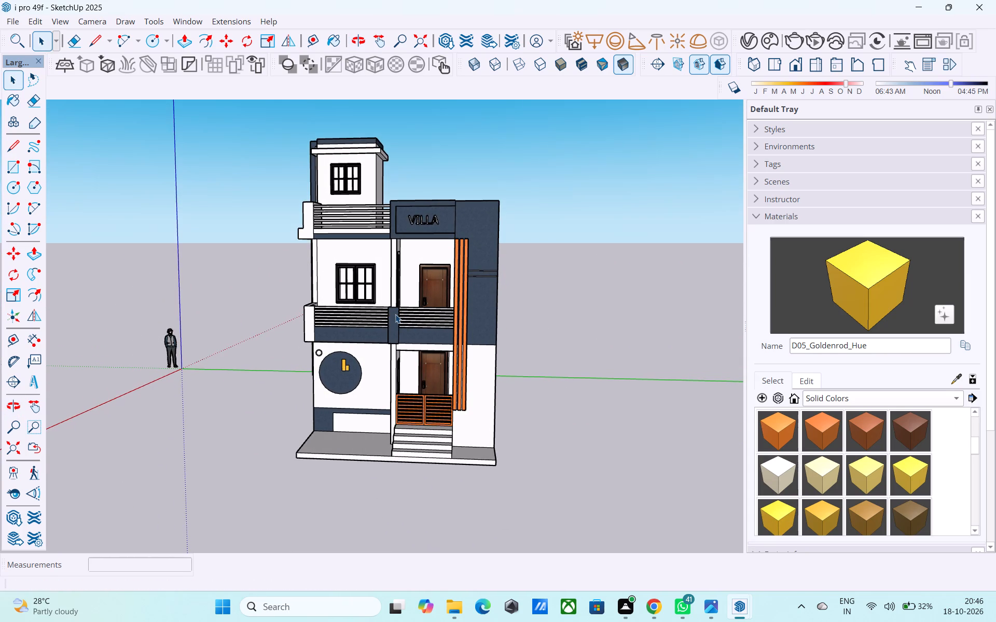
pyautogui.scroll(-5, 397, 318)
# Erase the stray vertical edge on the inner face of the roof parapet beside the VILLA sign block.
pyautogui.moveTo(396, 319); pyautogui.dragTo(276, 513, button='middle')
pyautogui.moveTo(422, 392); pyautogui.dragTo(586, 300, button='middle')
pyautogui.scroll(7, 514, 232)
pyautogui.moveTo(377, 301); pyautogui.dragTo(463, 327, button='middle')
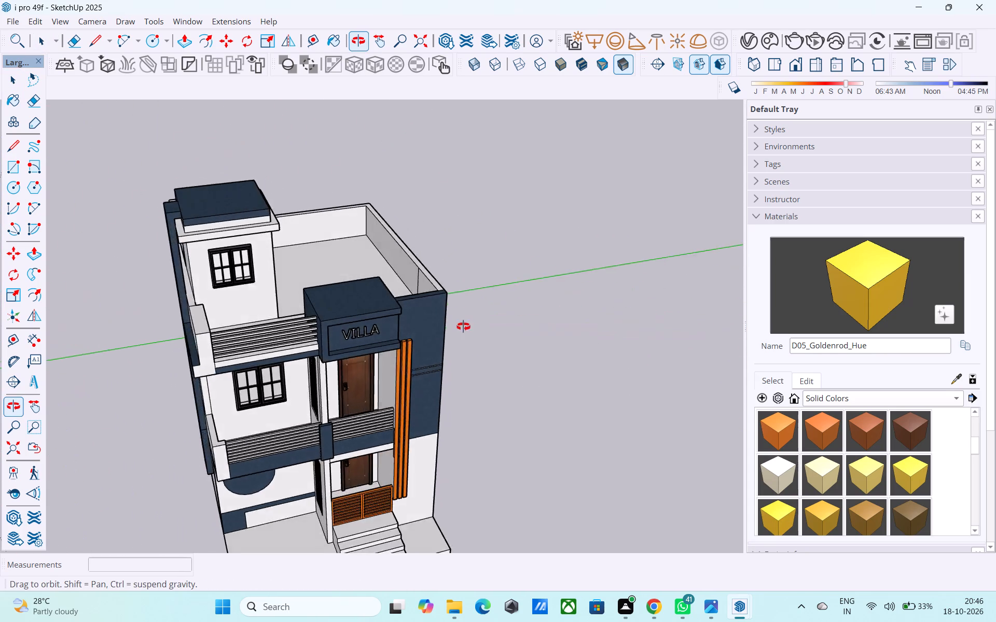
pyautogui.moveTo(463, 327); pyautogui.dragTo(502, 390, button='middle')
pyautogui.scroll(8, 423, 287)
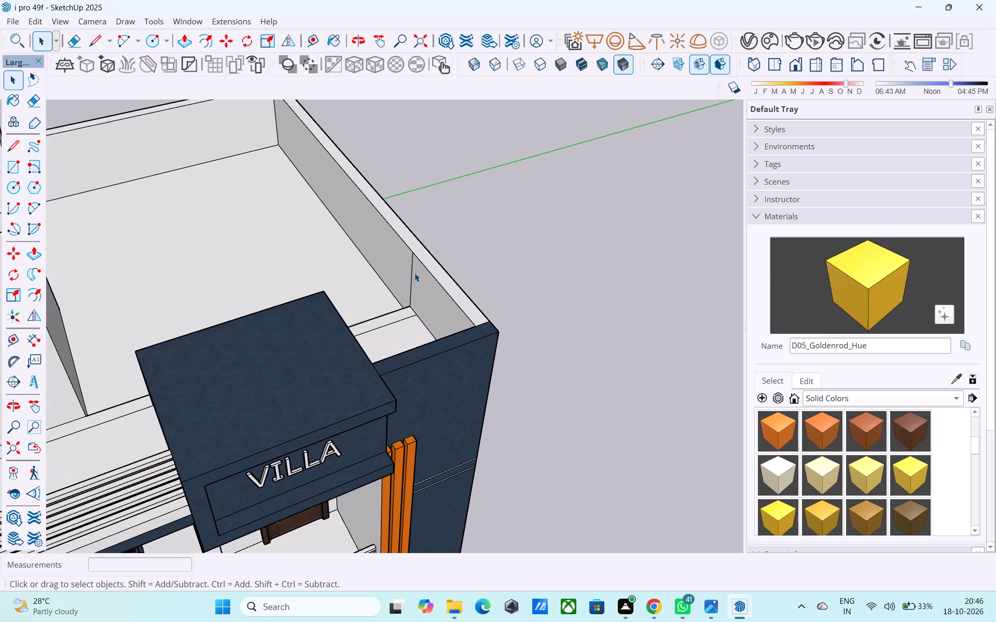
pyautogui.click(414, 272)
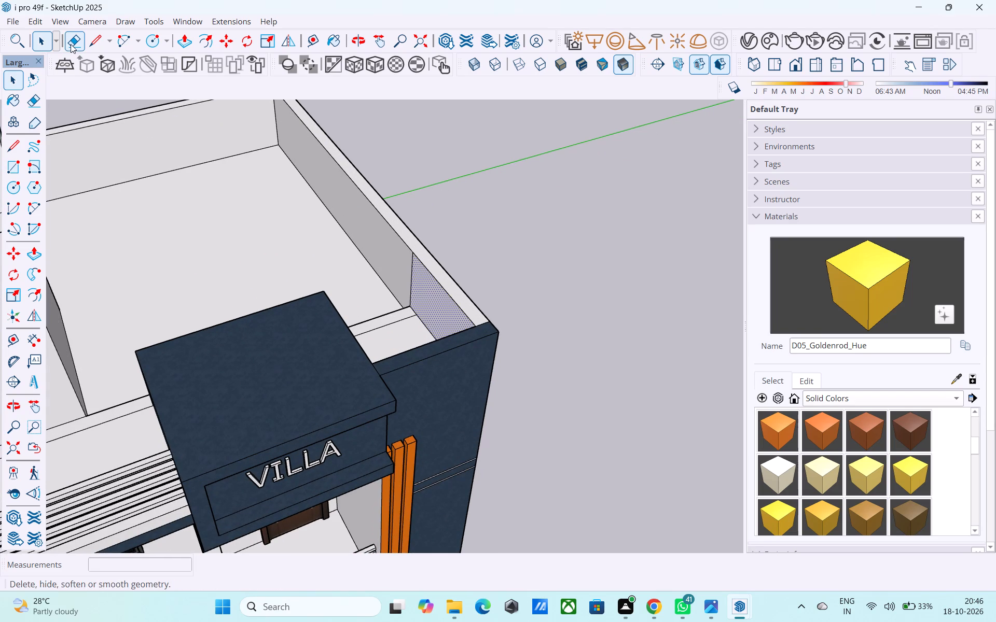
pyautogui.click(71, 44)
pyautogui.moveTo(410, 285); pyautogui.dragTo(404, 278)
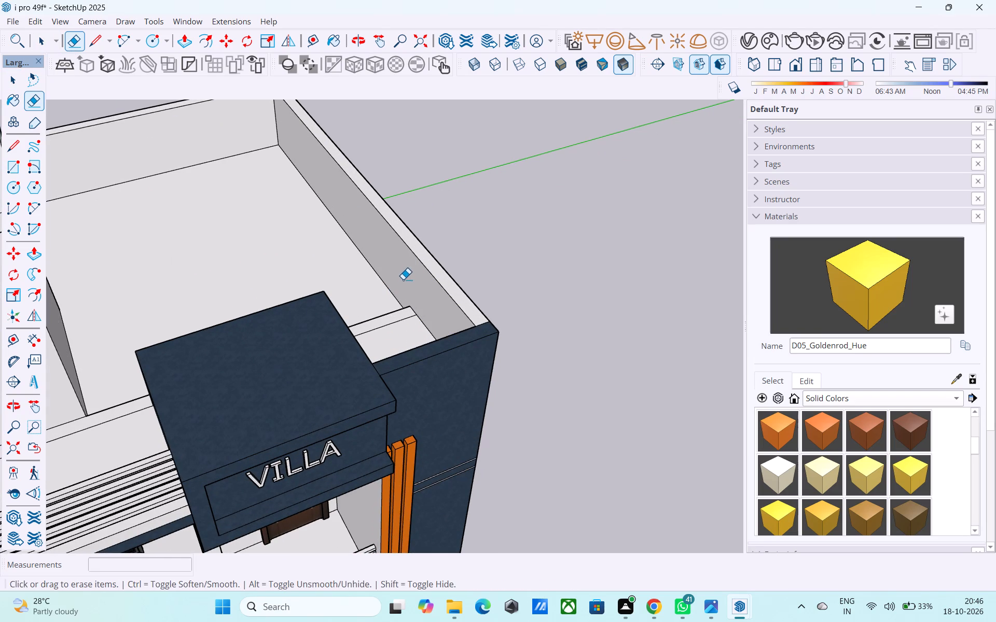
# Save the model with the front facade in view and return to the Select tool.
pyautogui.scroll(-7, 397, 284)
pyautogui.moveTo(362, 381); pyautogui.dragTo(273, 216, button='middle')
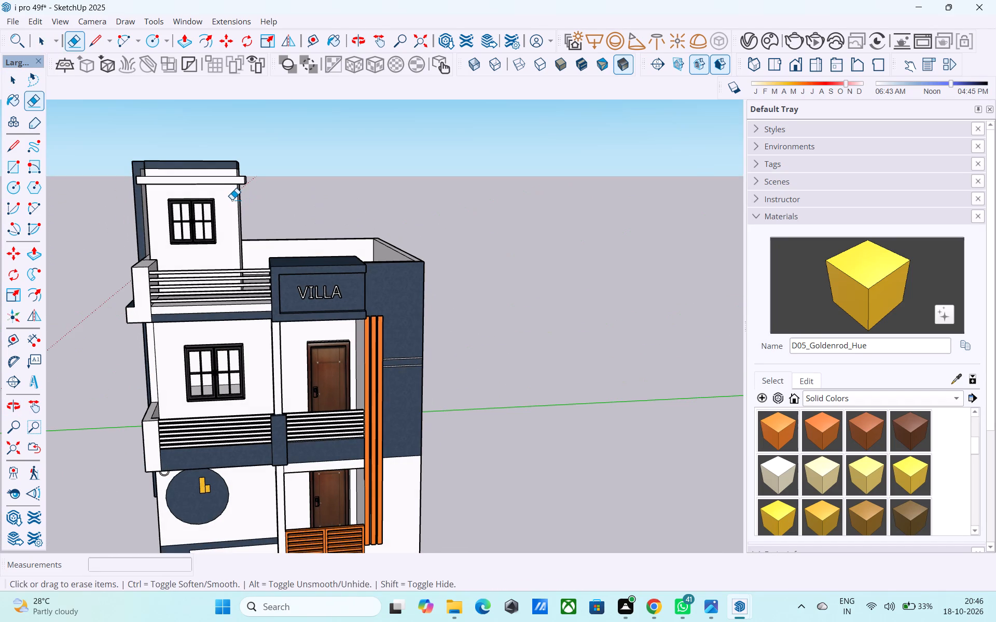
pyautogui.hotkey('ctrl', 's')
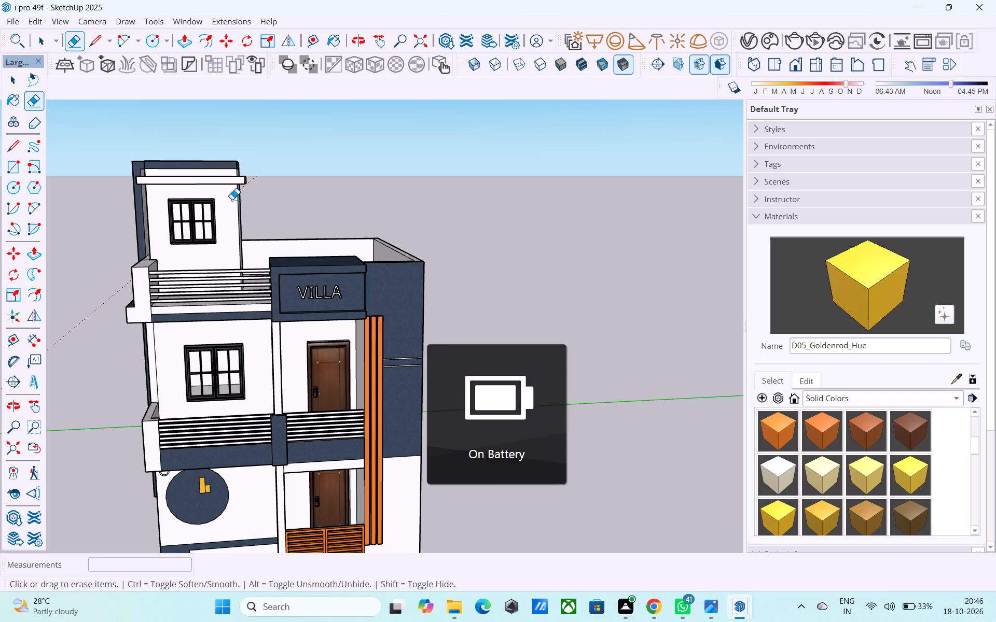
pyautogui.press('space')
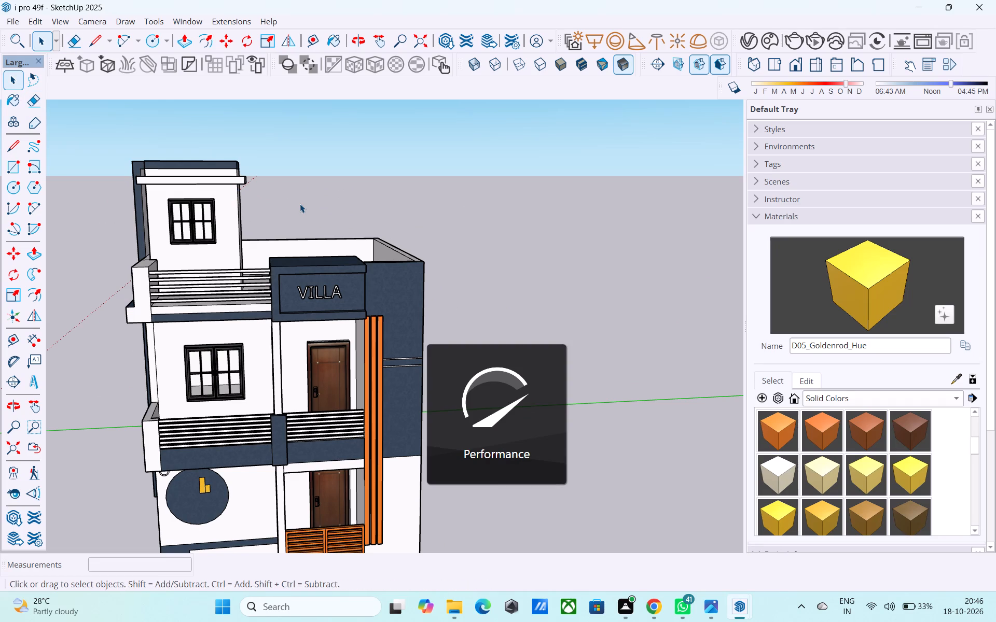